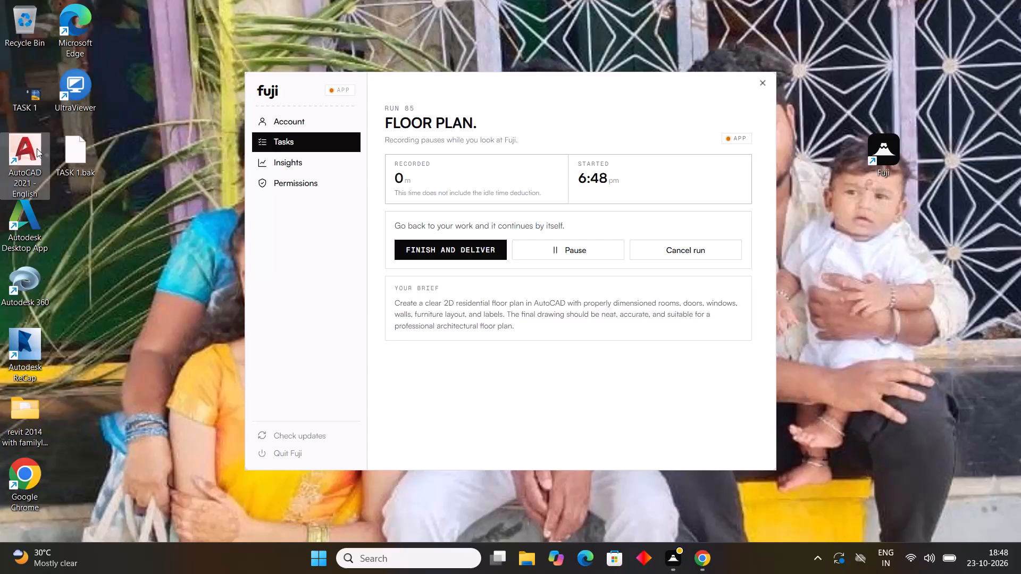
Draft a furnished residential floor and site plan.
Launch AutoCAD 2021 from the desktop.
{"action": "left_click", "coordinate": [36, 148]}
{"action": "double_click", "coordinate": [26, 151]}
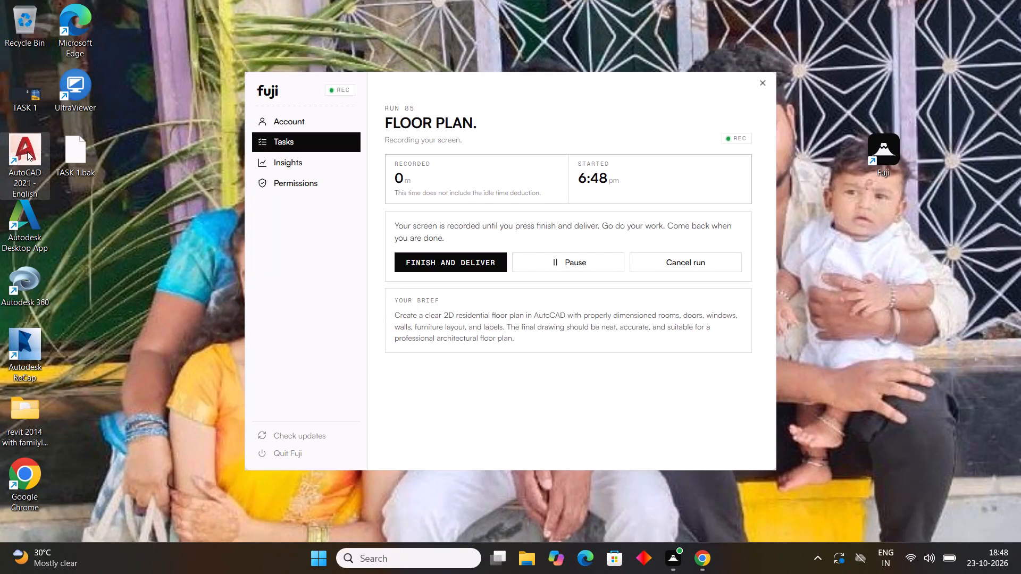
{"action": "double_click", "coordinate": [40, 150]}
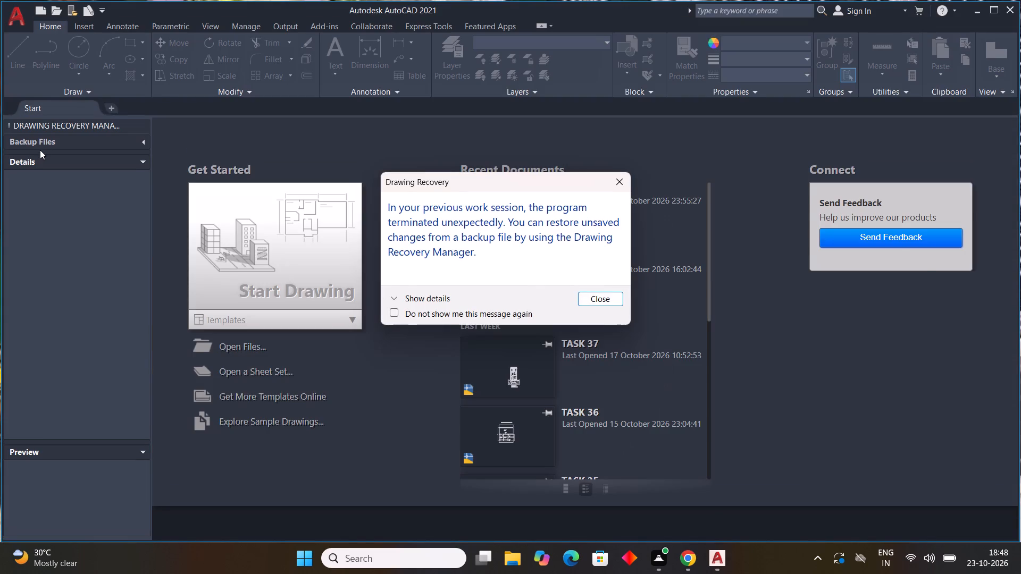
Dismiss the drawing recovery notice and start a new blank drawing.
{"action": "left_click", "coordinate": [617, 185]}
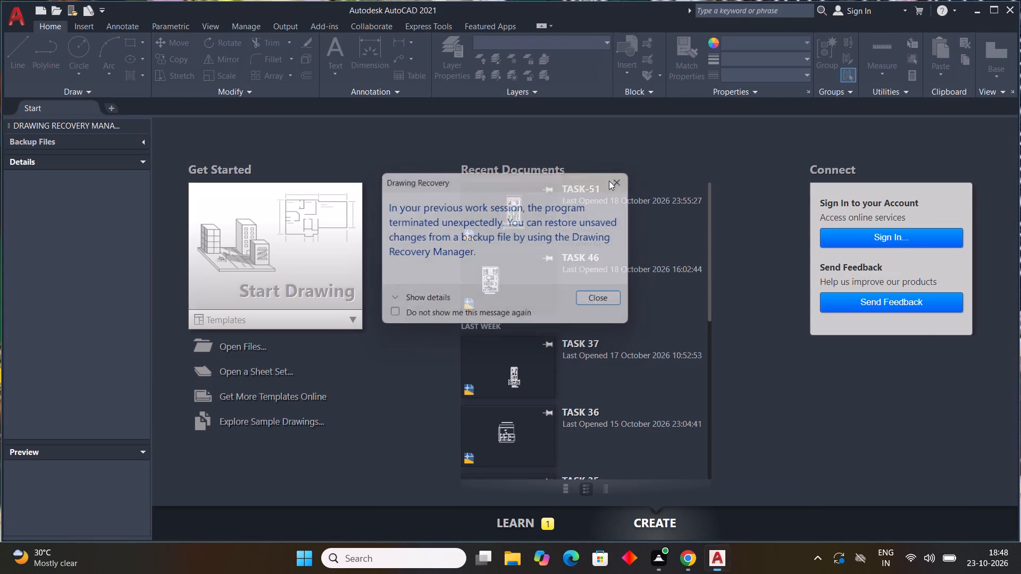
{"action": "double_click", "coordinate": [306, 214]}
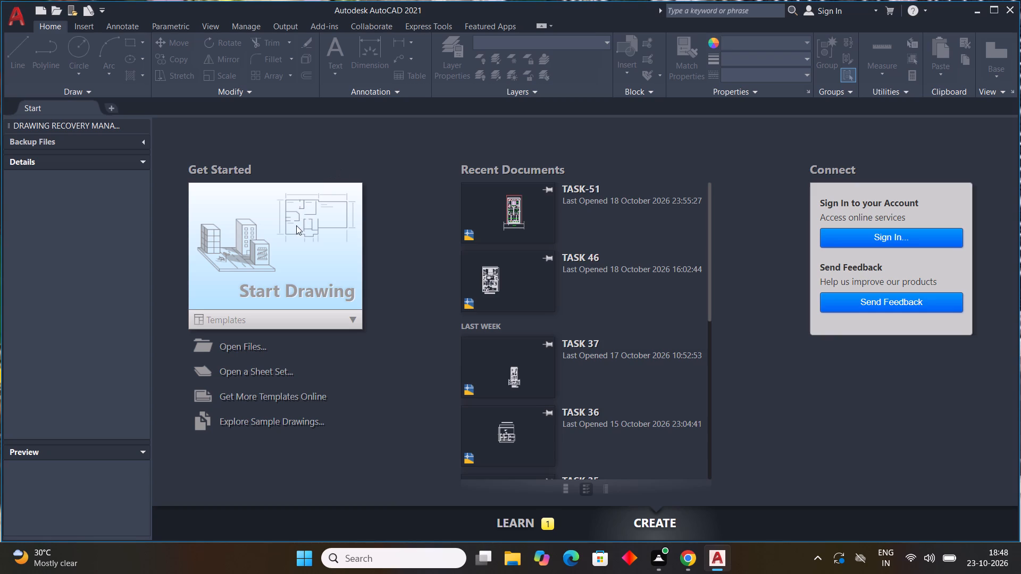
{"action": "left_click", "coordinate": [296, 225]}
{"action": "left_click", "coordinate": [299, 223]}
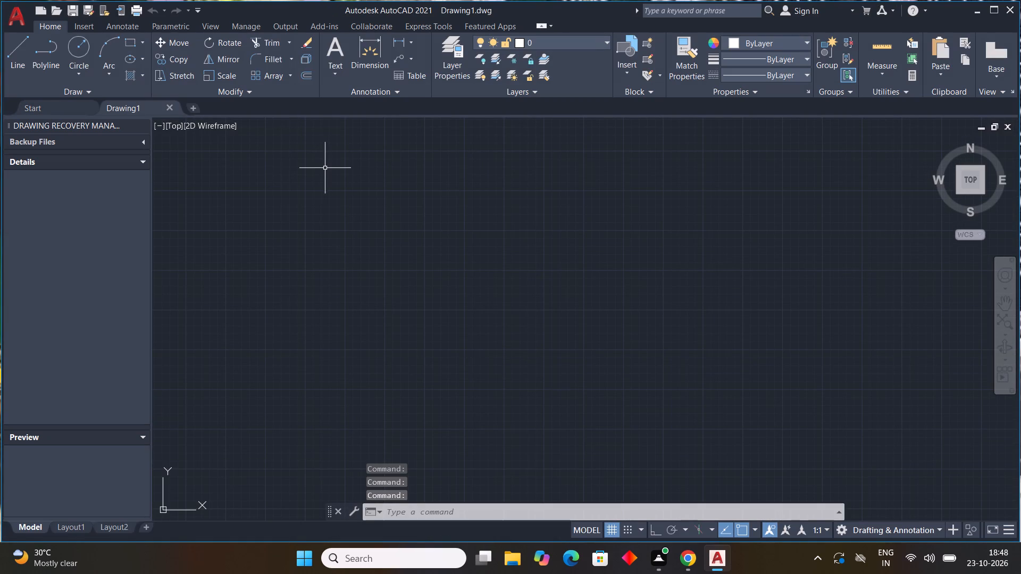
{"action": "key", "text": "Escape"}
{"action": "key", "text": "Escape"}
{"action": "key", "text": "Escape"}
{"action": "key", "text": "Escape"}
{"action": "key", "text": "Escape"}
Configure the drawing units to Engineering length with 0'-0.0" precision and an insertion scale in inches.
{"action": "scroll", "coordinate": [512, 368], "scroll_direction": "down", "scroll_amount": 4}
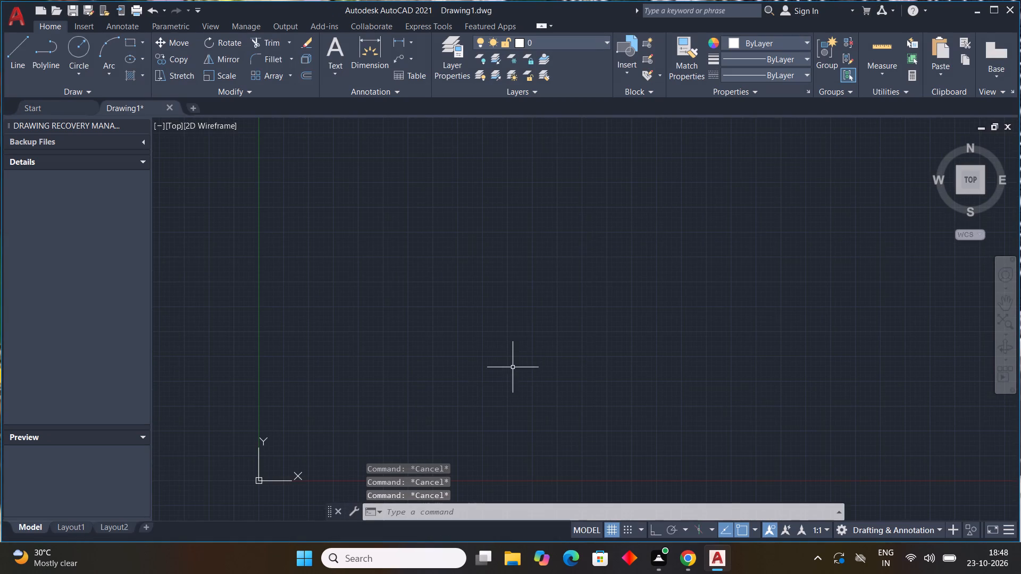
{"action": "middle_click_drag", "start_coordinate": [499, 339], "coordinate": [267, 416]}
{"action": "middle_click_drag", "start_coordinate": [546, 319], "coordinate": [489, 343]}
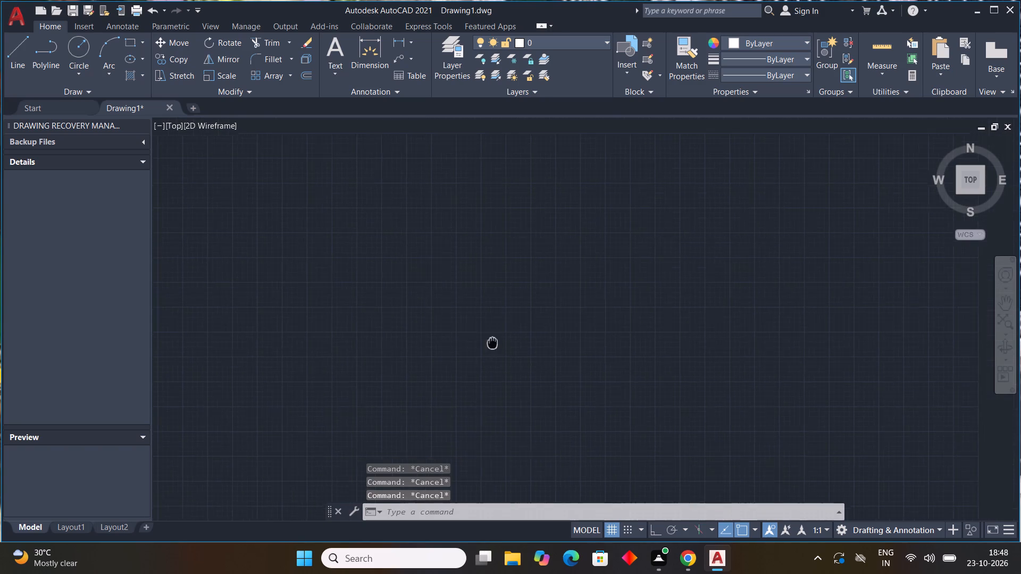
{"action": "middle_click_drag", "start_coordinate": [489, 343], "coordinate": [441, 345]}
{"action": "key", "text": "u"}
{"action": "type", "text": "n"}
{"action": "key", "text": "space"}
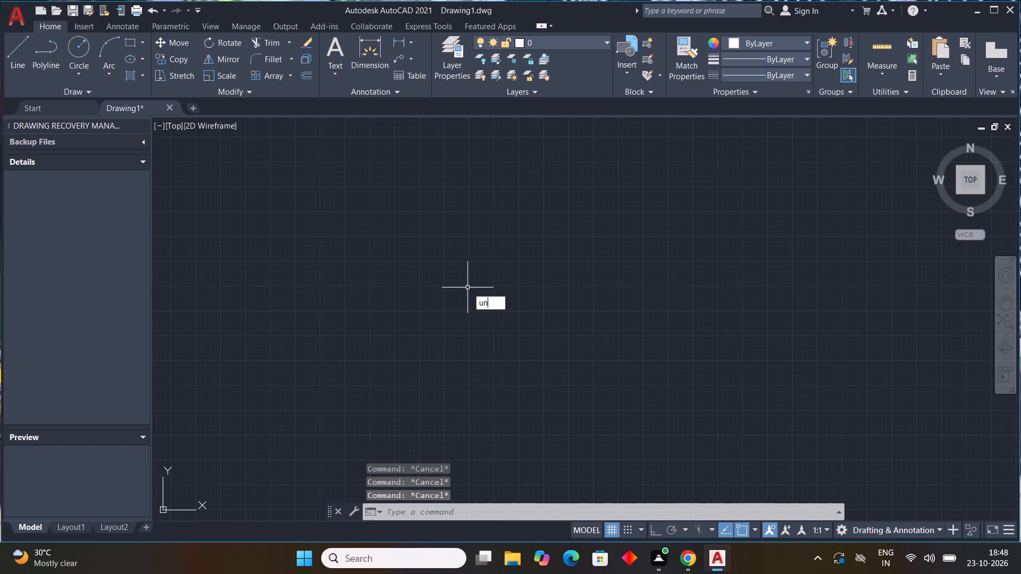
{"action": "left_click", "coordinate": [487, 210]}
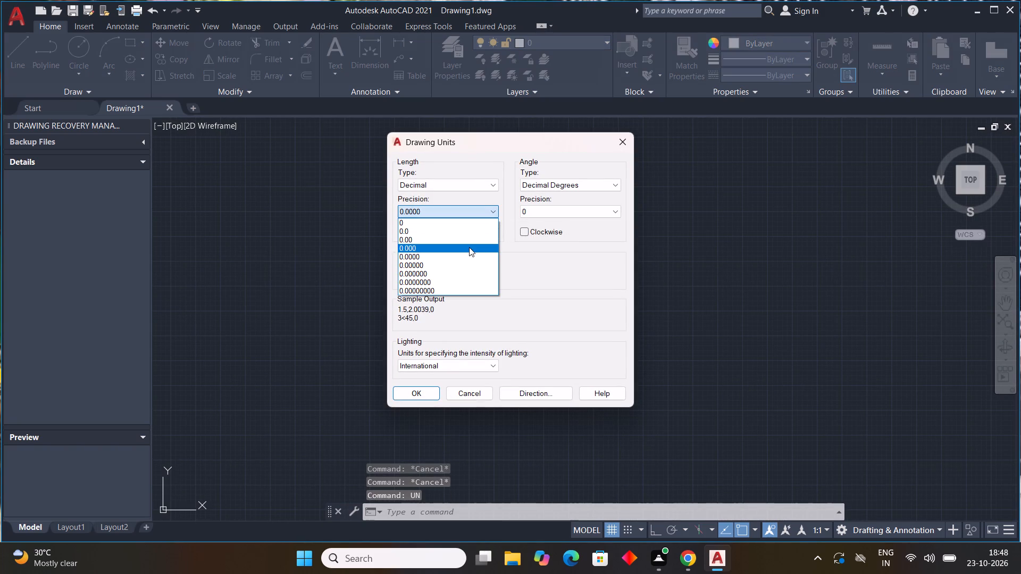
{"action": "left_click", "coordinate": [447, 184]}
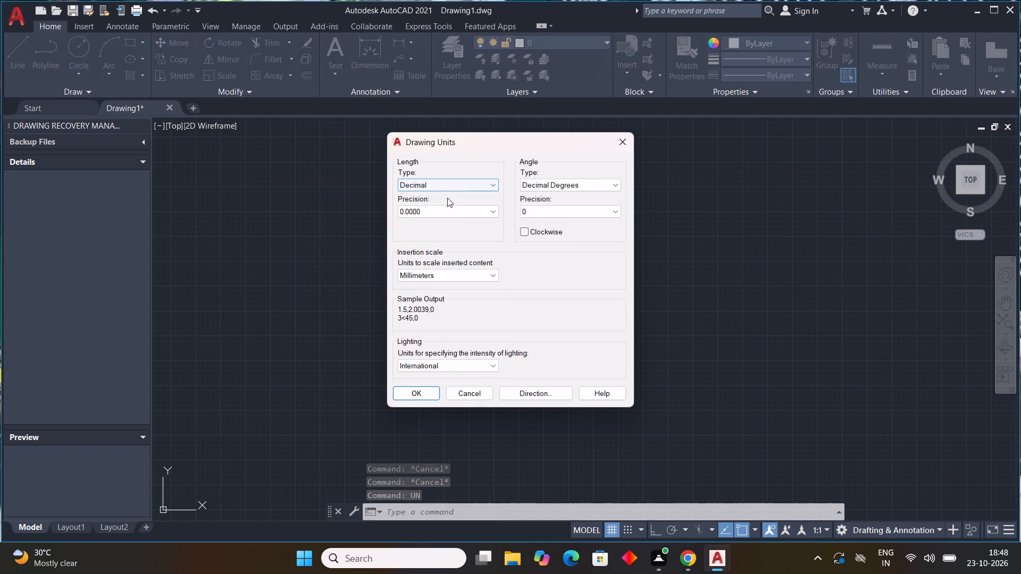
{"action": "left_click", "coordinate": [449, 180]}
{"action": "left_click", "coordinate": [441, 213]}
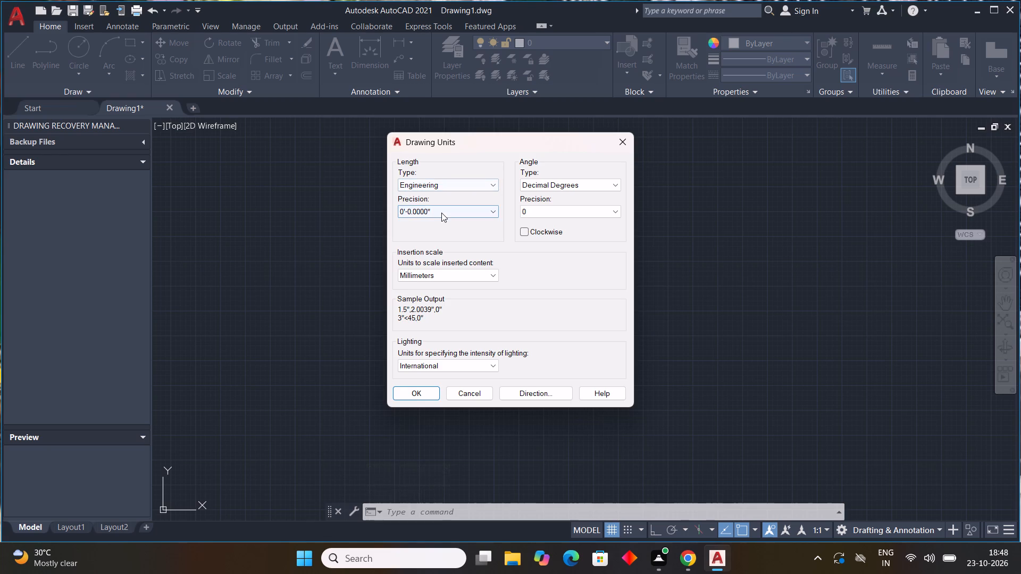
{"action": "left_click", "coordinate": [441, 213]}
{"action": "left_click", "coordinate": [430, 234]}
{"action": "left_click", "coordinate": [425, 271]}
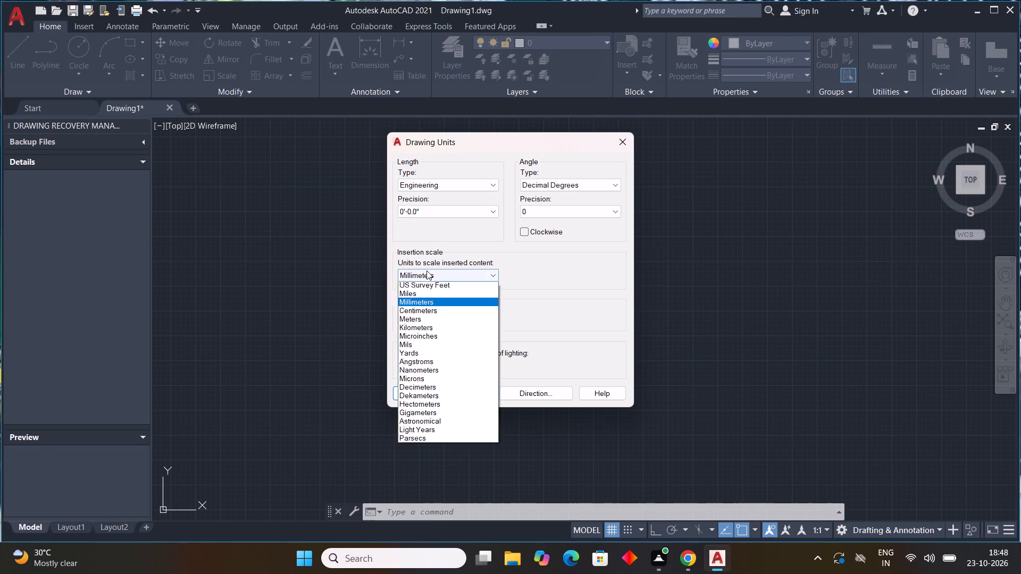
{"action": "left_click", "coordinate": [426, 293]}
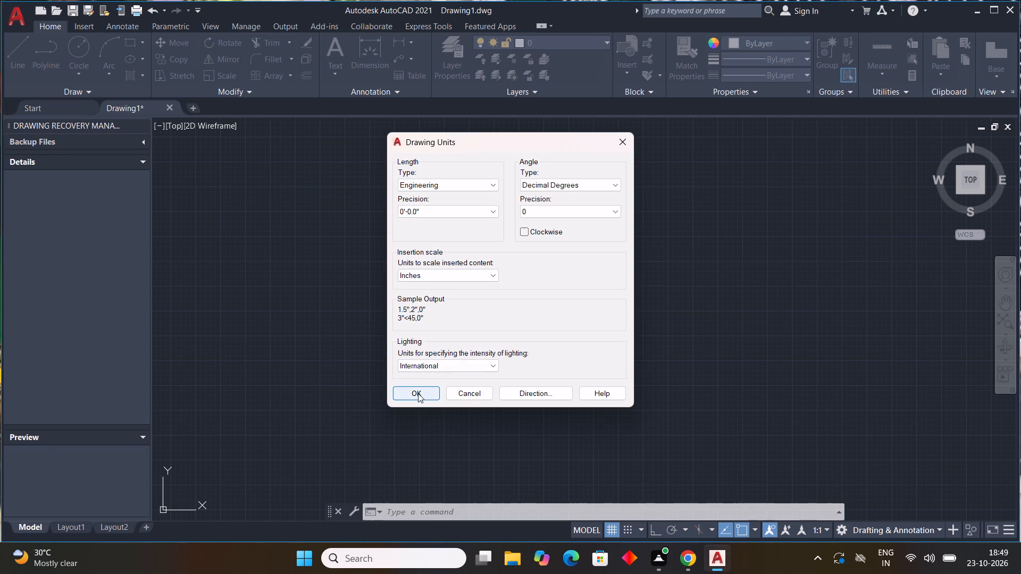
{"action": "triple_click", "coordinate": [418, 393]}
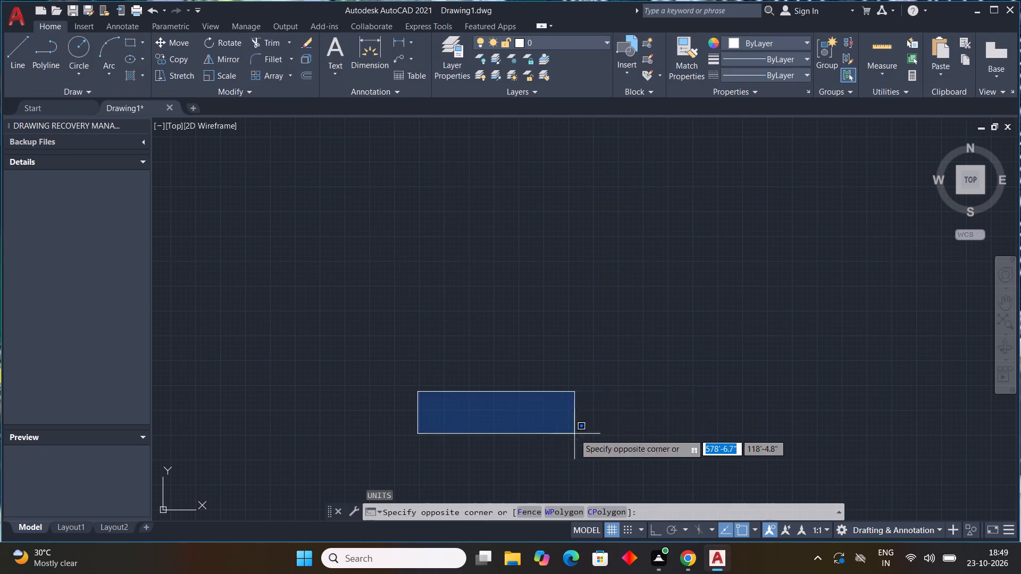
{"action": "key", "text": "Escape"}
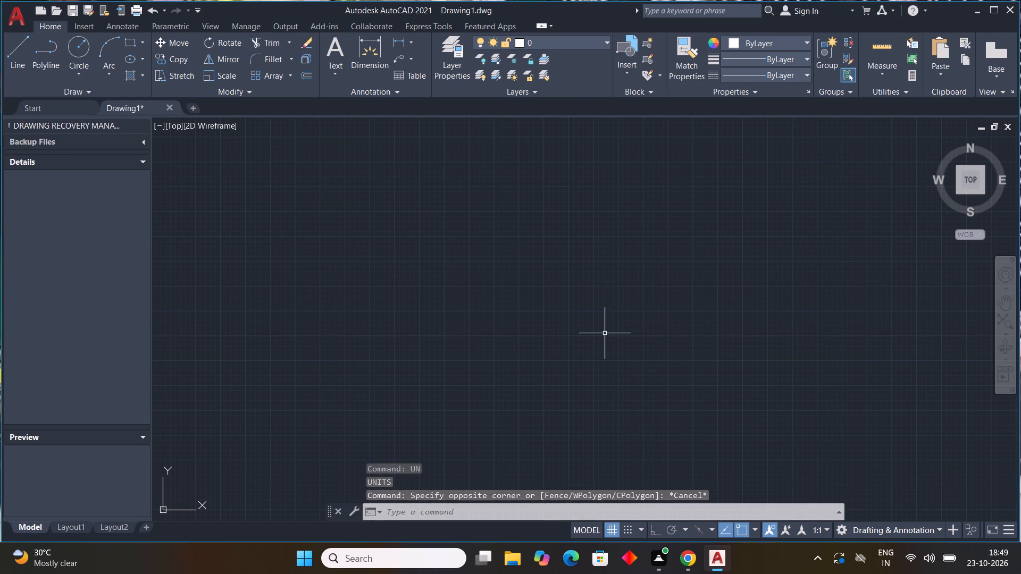
Modify the ISO-25 dimension style's primary units to Engineering format, 0'-0.0" precision and a 9" round-off.
{"action": "type", "text": "d"}
{"action": "key", "text": "space"}
{"action": "double_click", "coordinate": [673, 245]}
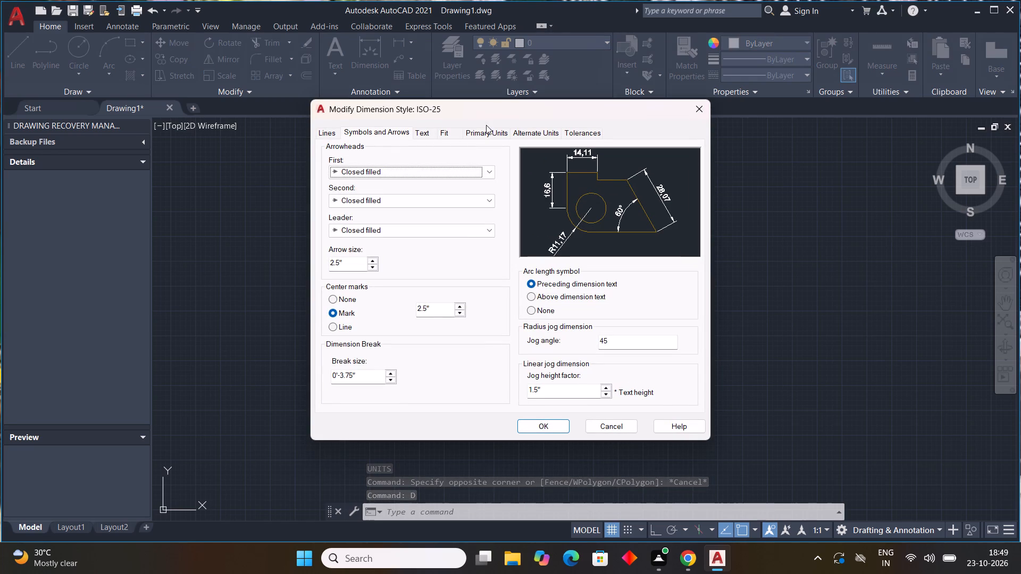
{"action": "left_click", "coordinate": [486, 127]}
{"action": "left_click", "coordinate": [487, 134]}
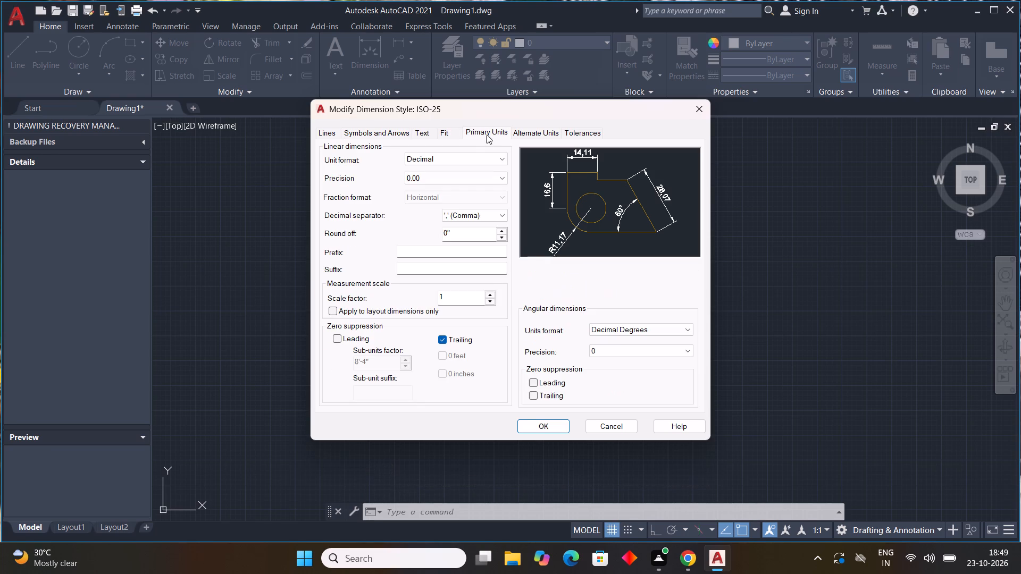
{"action": "left_click", "coordinate": [473, 155]}
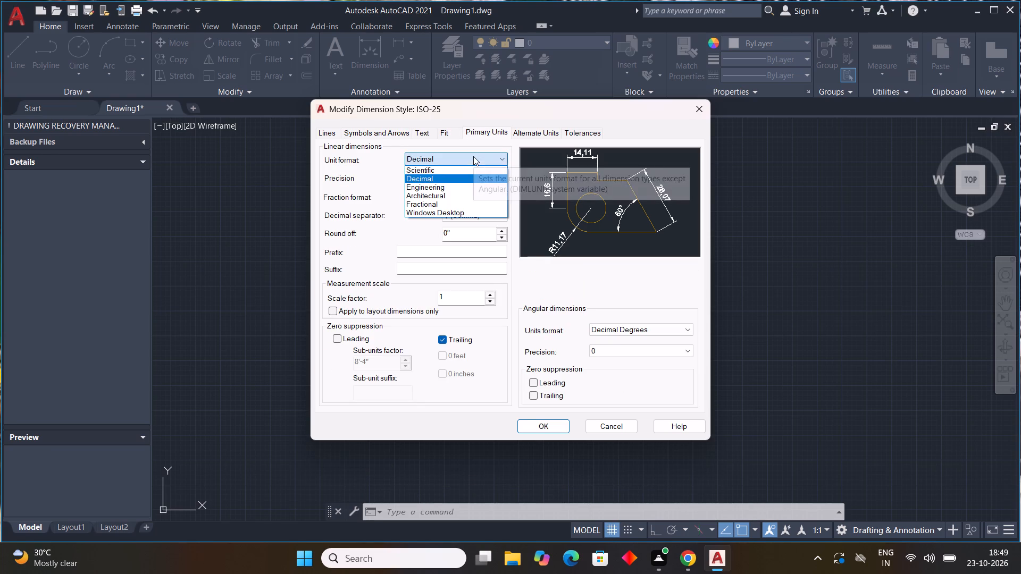
{"action": "left_click", "coordinate": [424, 189]}
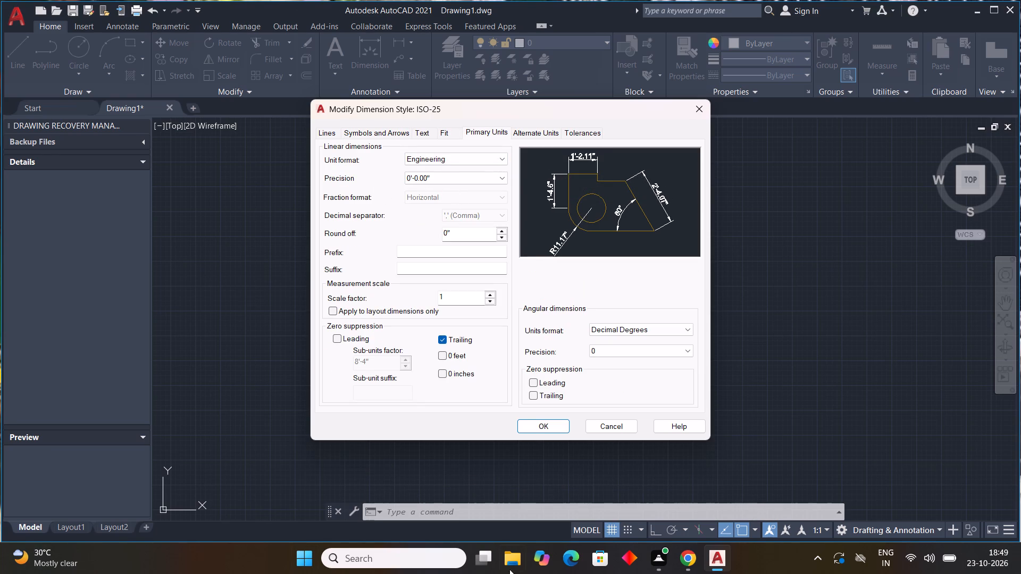
{"action": "left_click", "coordinate": [479, 183]}
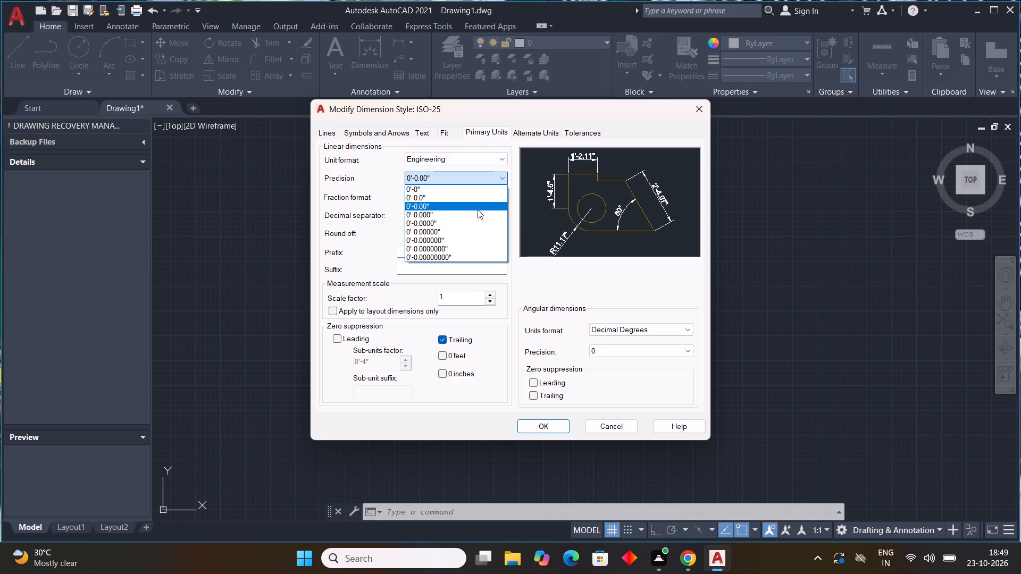
{"action": "left_click", "coordinate": [475, 199]}
{"action": "left_click", "coordinate": [472, 240]}
{"action": "left_click_drag", "start_coordinate": [467, 233], "coordinate": [421, 239]}
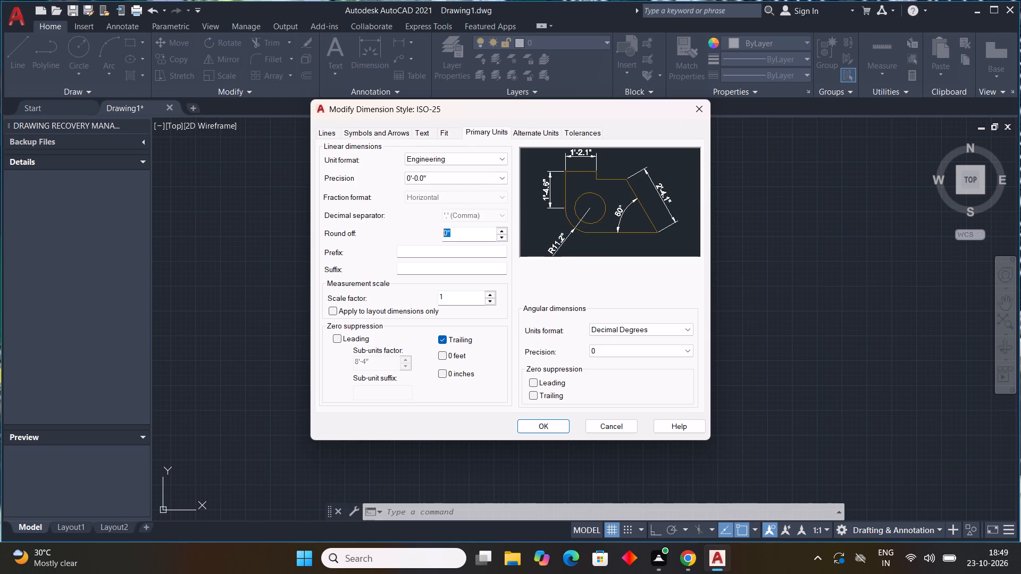
{"action": "left_click_drag", "start_coordinate": [421, 239], "coordinate": [394, 239]}
{"action": "key", "text": "9"}
{"action": "key", "text": "shift+quotedbl"}
{"action": "key", "text": "Return"}
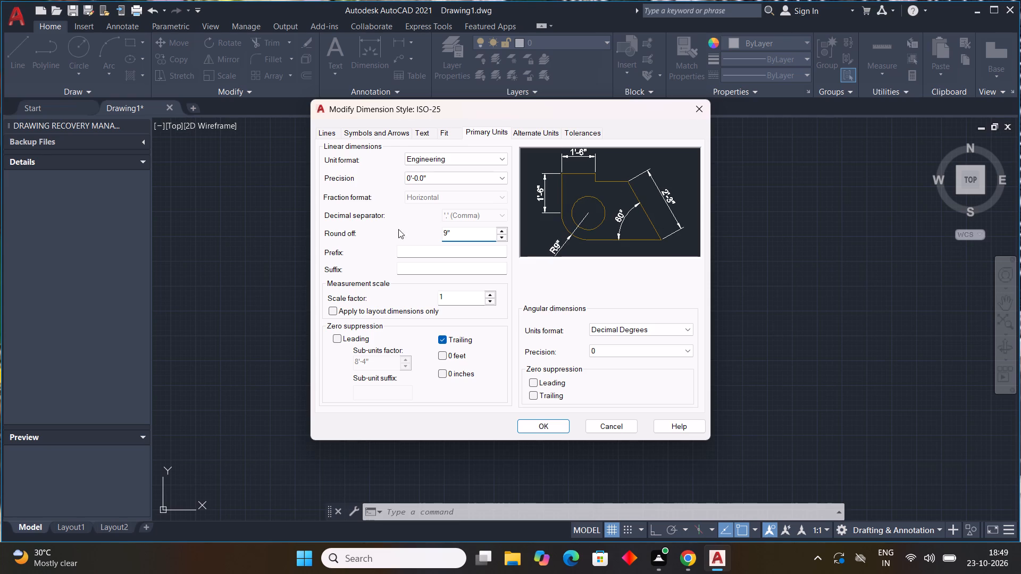
Set the ISO-25 dimension text height to 9".
{"action": "left_click", "coordinate": [420, 134]}
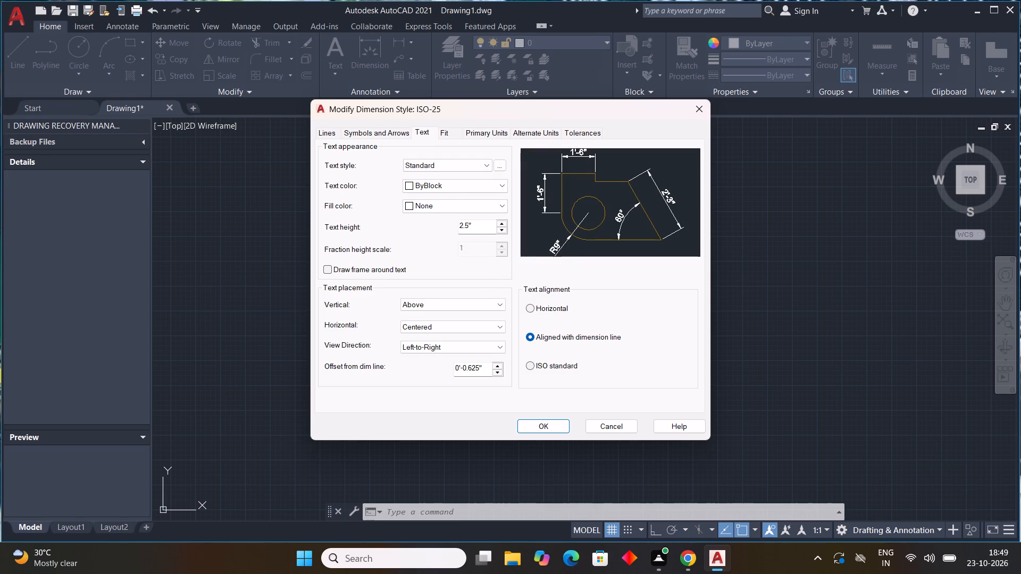
{"action": "left_click_drag", "start_coordinate": [484, 229], "coordinate": [401, 208]}
{"action": "key", "text": "9"}
{"action": "key", "text": "shift+quotedbl"}
{"action": "key", "text": "Return"}
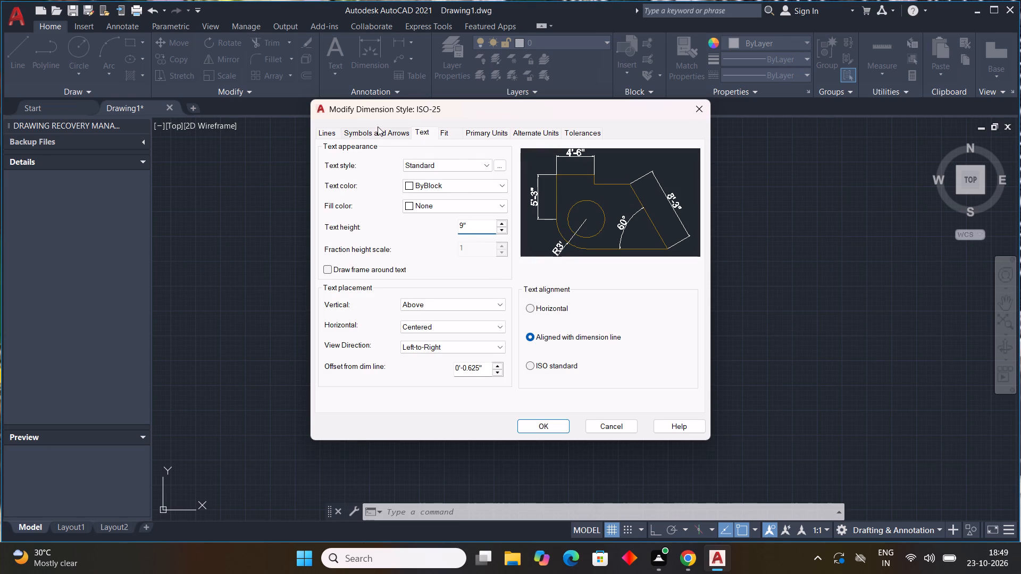
Set the ISO-25 dimension arrow size to 9" and accept the style modifications.
{"action": "left_click", "coordinate": [378, 126]}
{"action": "left_click", "coordinate": [381, 133]}
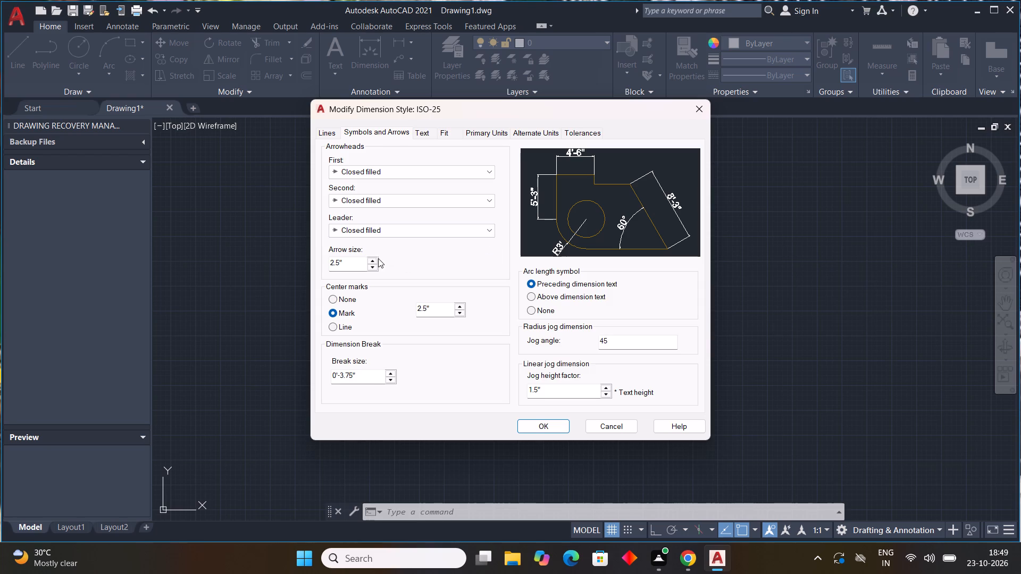
{"action": "left_click_drag", "start_coordinate": [358, 263], "coordinate": [220, 229]}
{"action": "key", "text": "9"}
{"action": "key", "text": "shift+quotedbl"}
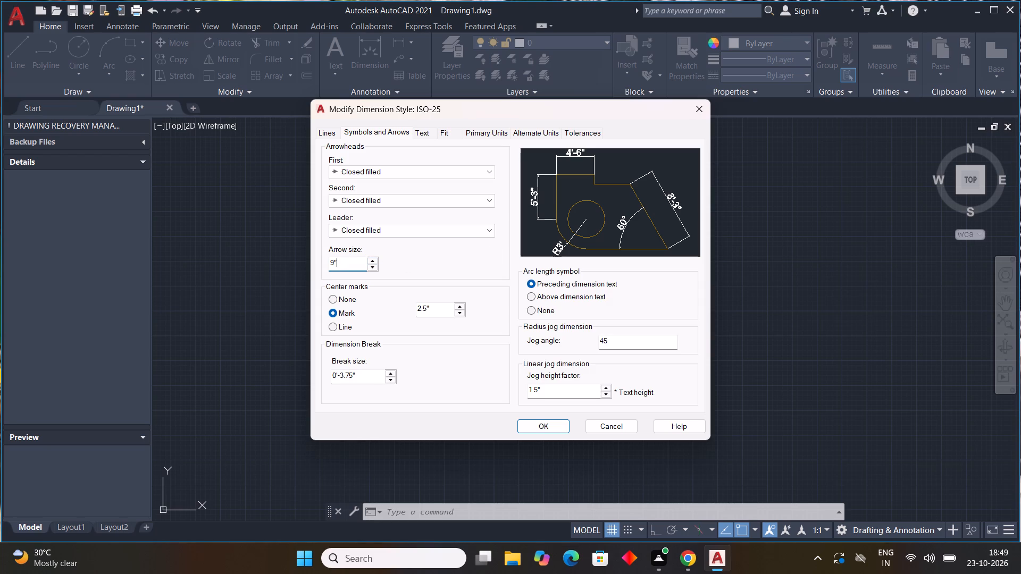
{"action": "key", "text": "Return"}
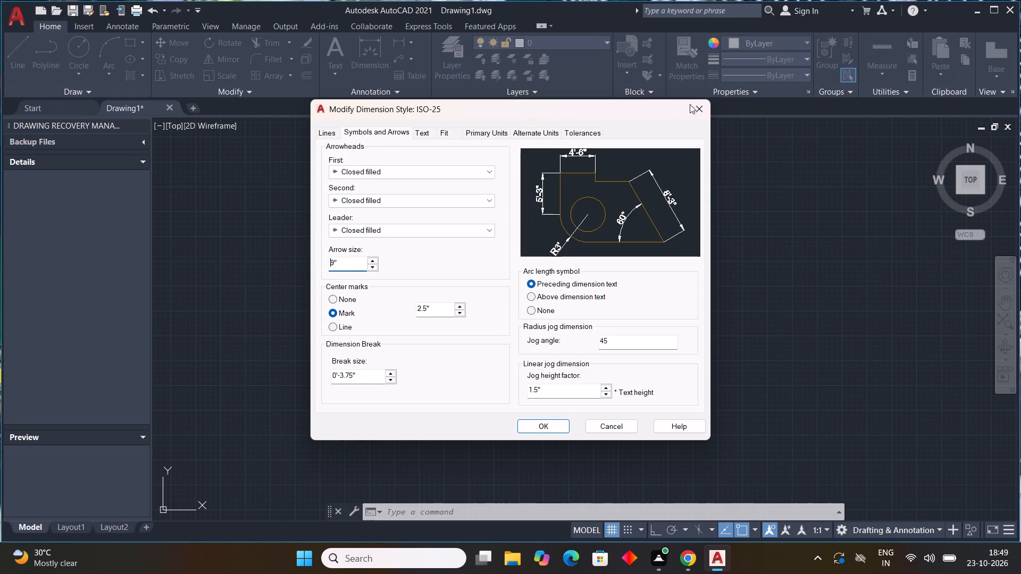
{"action": "double_click", "coordinate": [551, 432]}
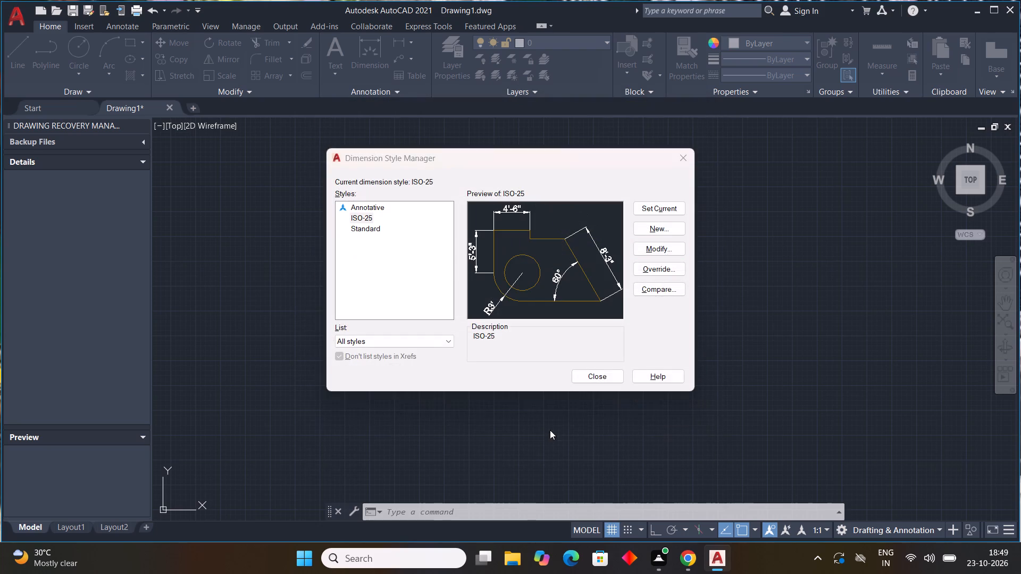
Make ISO-25 the current dimension style and close the Dimension Style Manager.
{"action": "triple_click", "coordinate": [646, 208]}
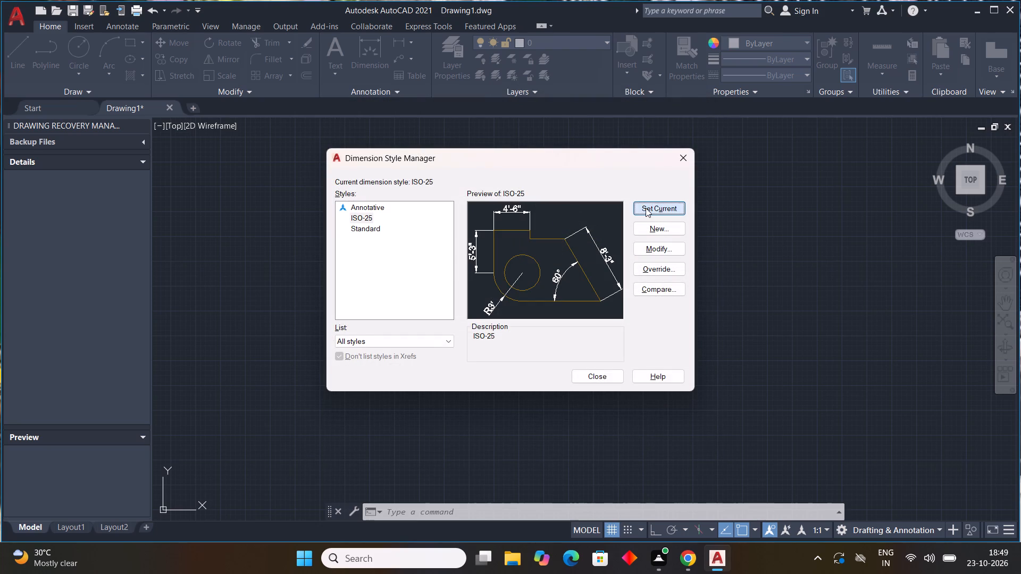
{"action": "left_click", "coordinate": [646, 208]}
{"action": "left_click", "coordinate": [611, 377]}
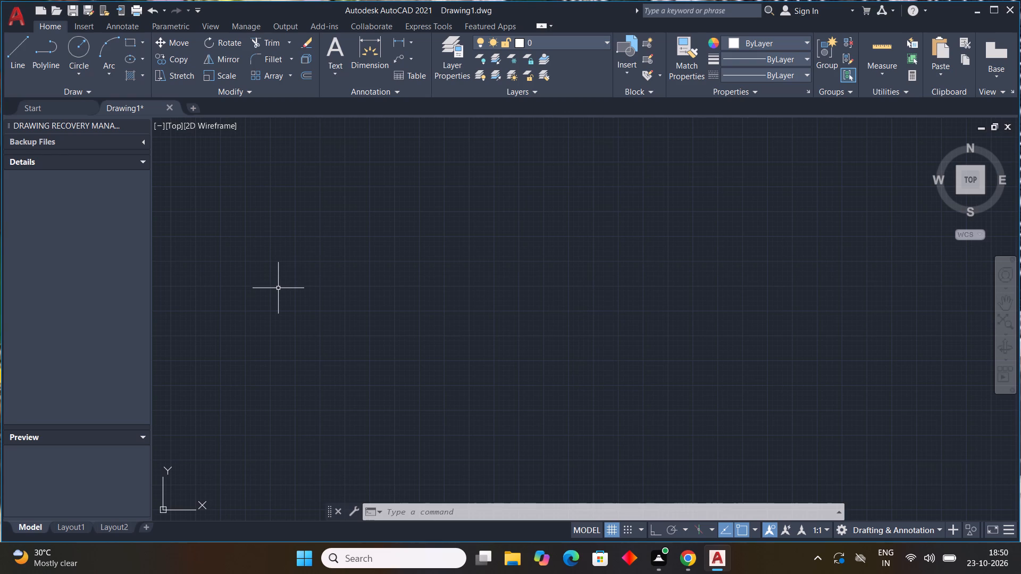
Draw a closed rectangular plot outline 40' wide and 80' high with the Line command and Ortho on.
{"action": "type", "text": "l"}
{"action": "key", "text": "space"}
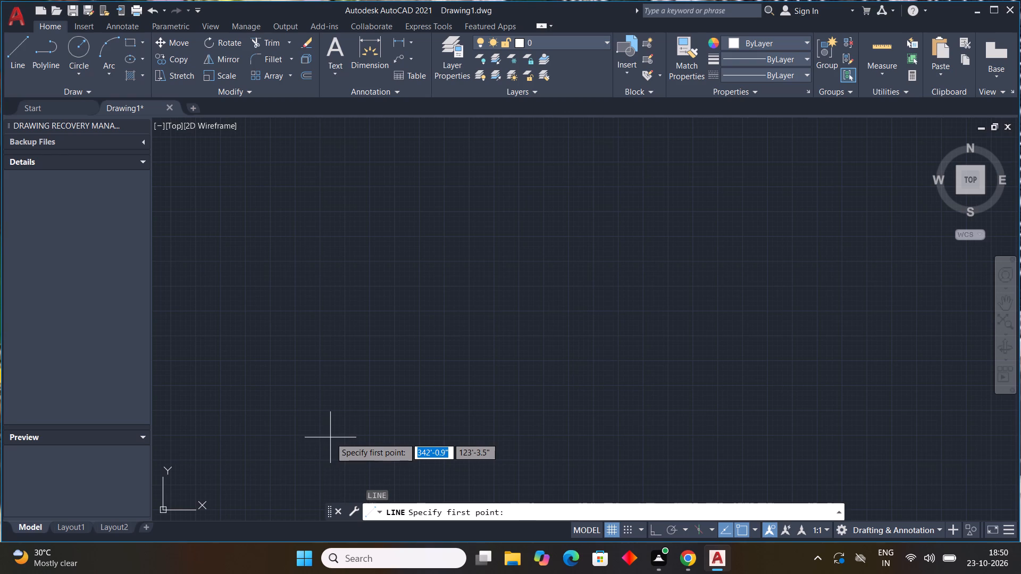
{"action": "left_click_drag", "start_coordinate": [309, 435], "coordinate": [314, 435]}
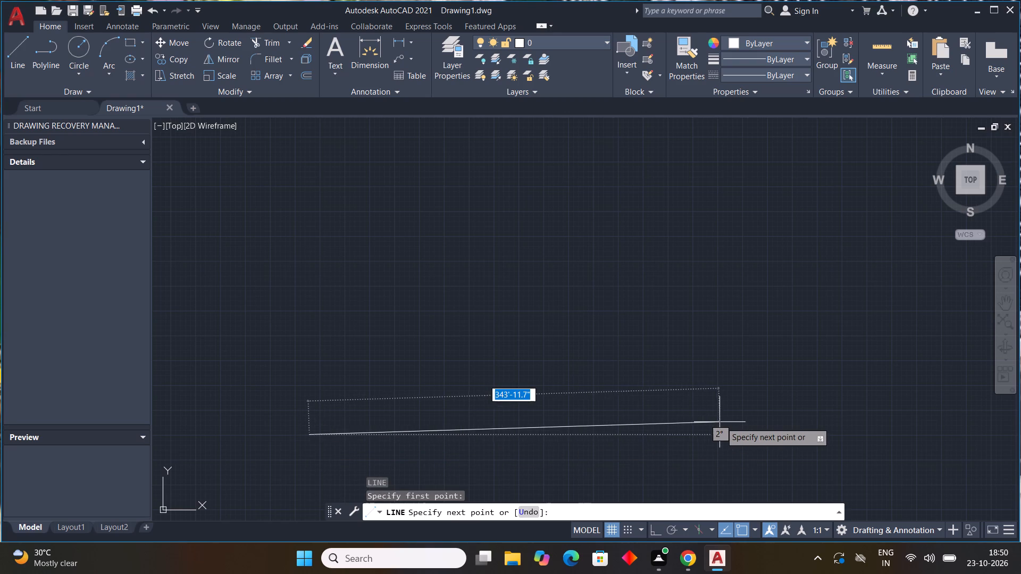
{"action": "key", "text": "F8"}
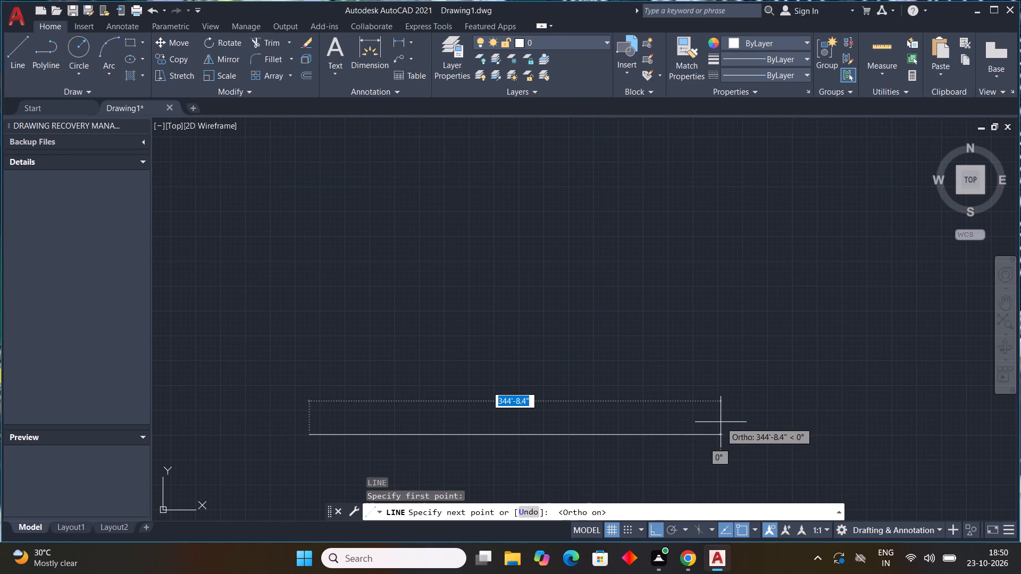
{"action": "type", "text": "40'"}
{"action": "key", "text": "Return"}
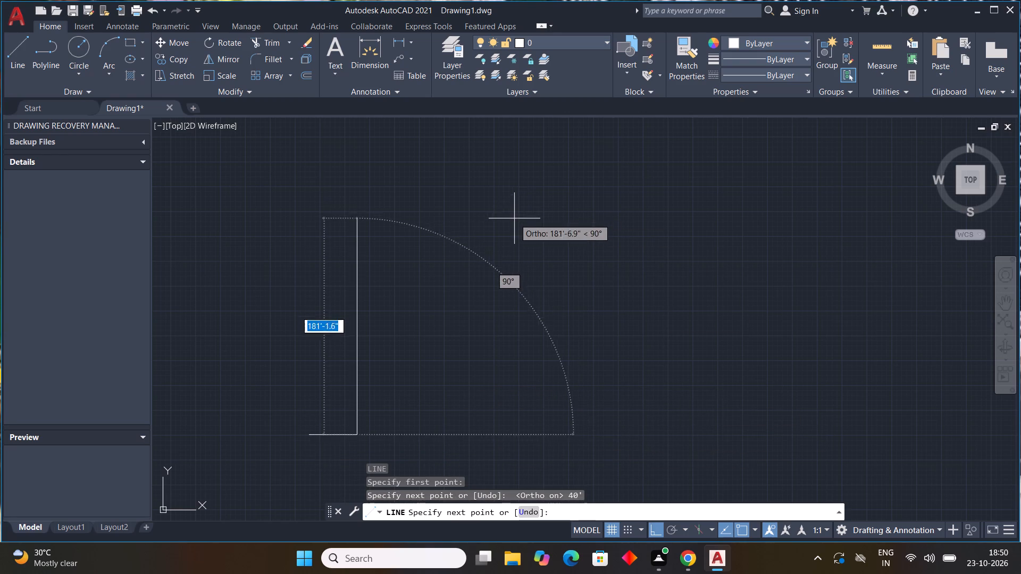
{"action": "middle_click_drag", "start_coordinate": [523, 232], "coordinate": [659, 243]}
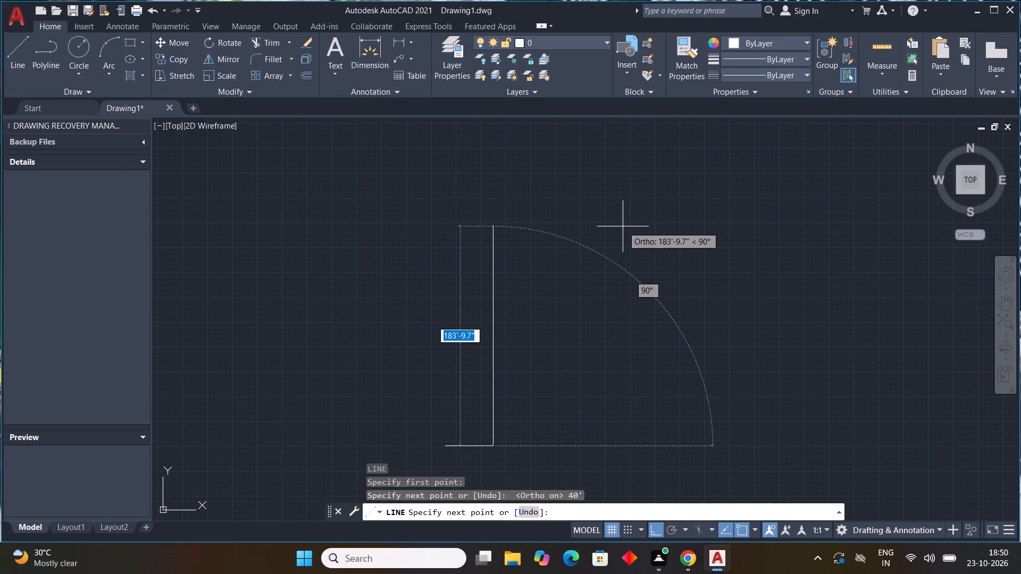
{"action": "type", "text": "80'"}
{"action": "key", "text": "Return"}
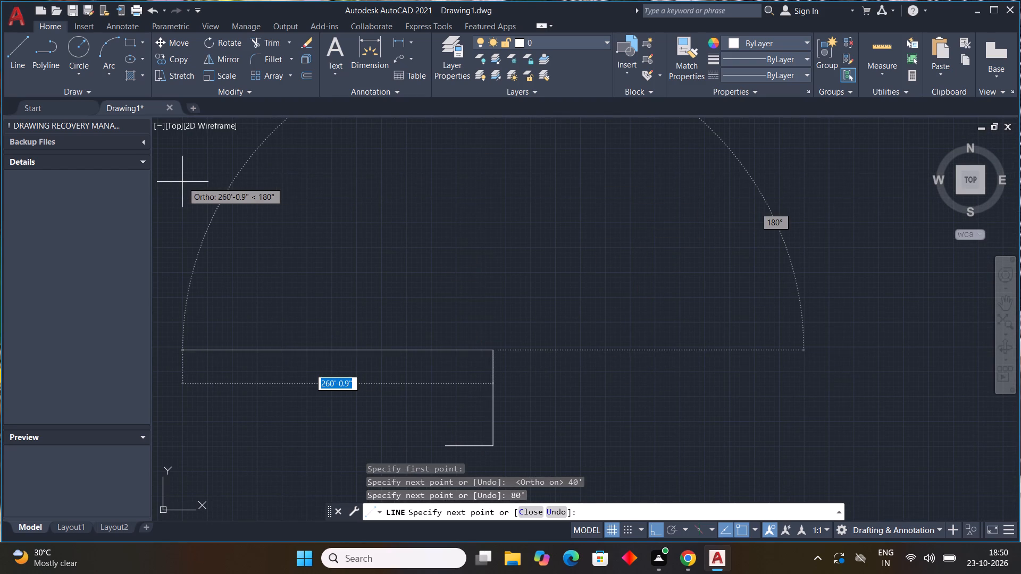
{"action": "type", "text": "40'"}
{"action": "key", "text": "Return"}
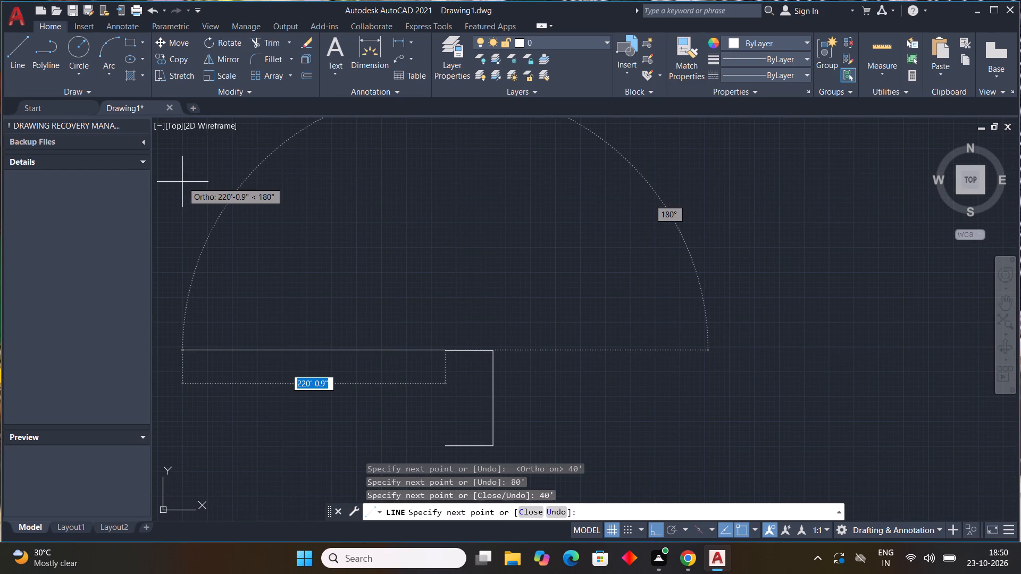
{"action": "middle_click_drag", "start_coordinate": [450, 412], "coordinate": [453, 213]}
{"action": "middle_click", "coordinate": [453, 213]}
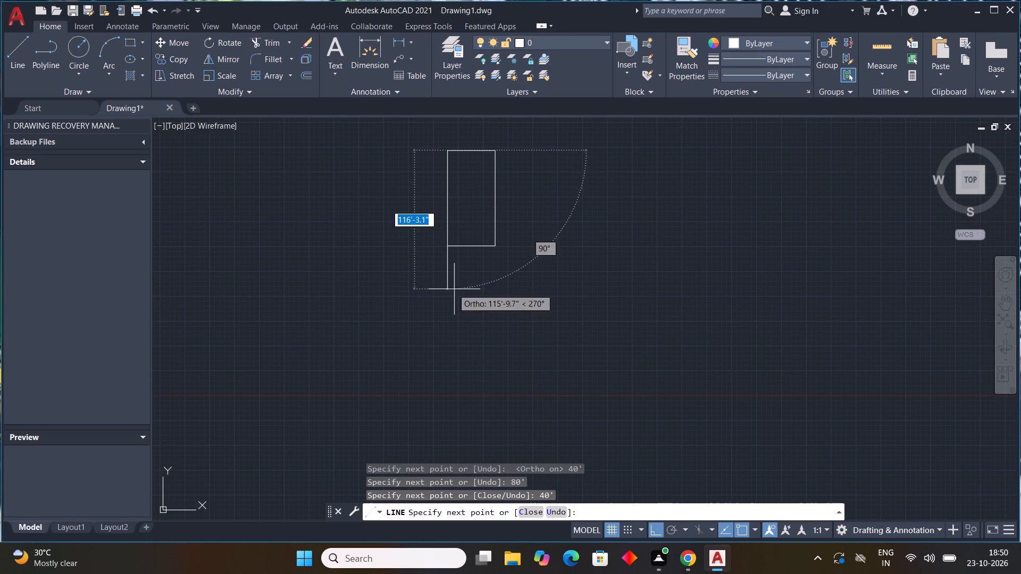
{"action": "middle_click_drag", "start_coordinate": [479, 381], "coordinate": [474, 321]}
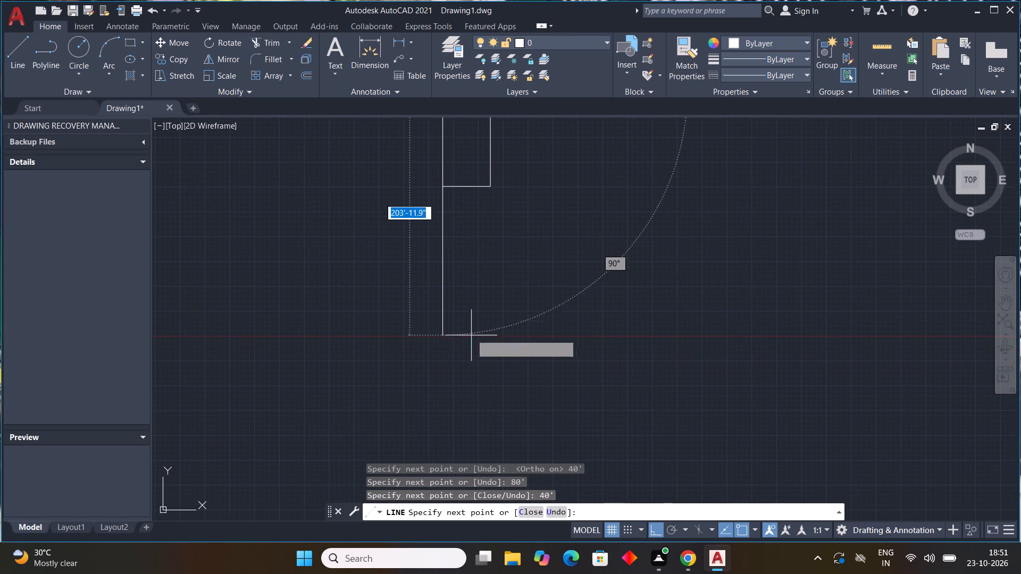
{"action": "scroll", "coordinate": [447, 196], "scroll_direction": "up", "scroll_amount": 1}
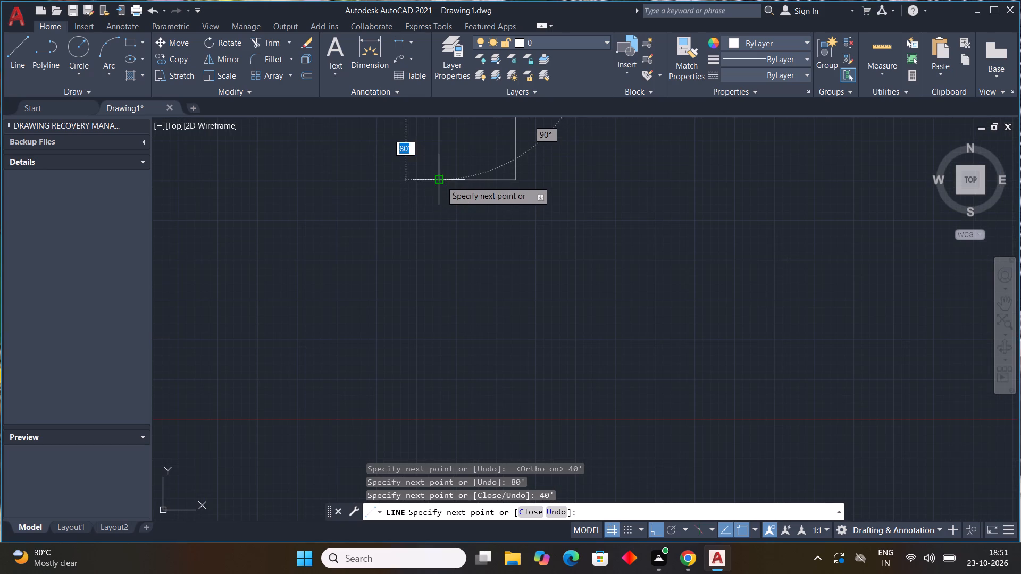
{"action": "left_click", "coordinate": [441, 180]}
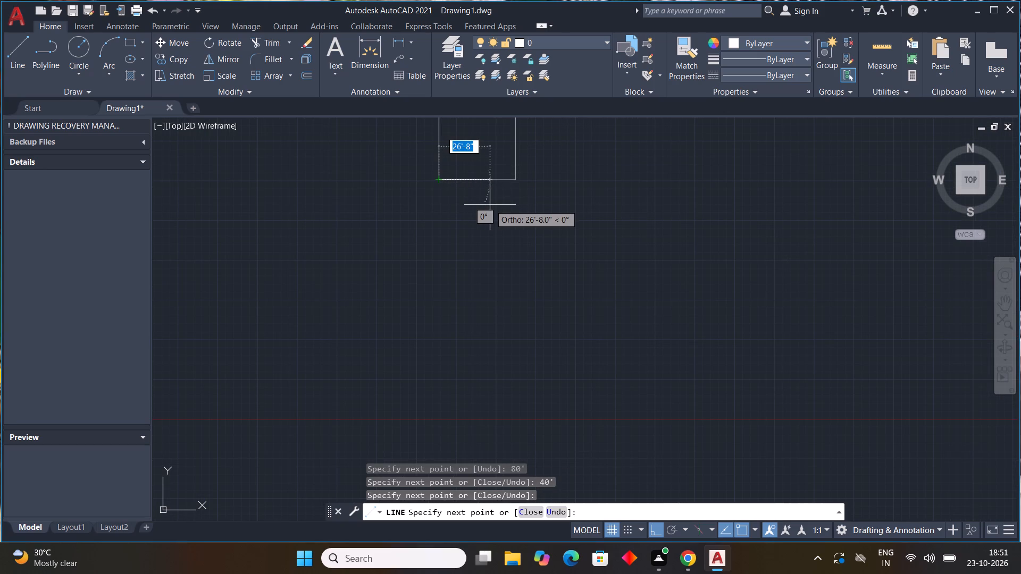
{"action": "key", "text": "Escape"}
Offset the outline's left vertical line 5' inward.
{"action": "scroll", "coordinate": [490, 205], "scroll_direction": "up", "scroll_amount": 1}
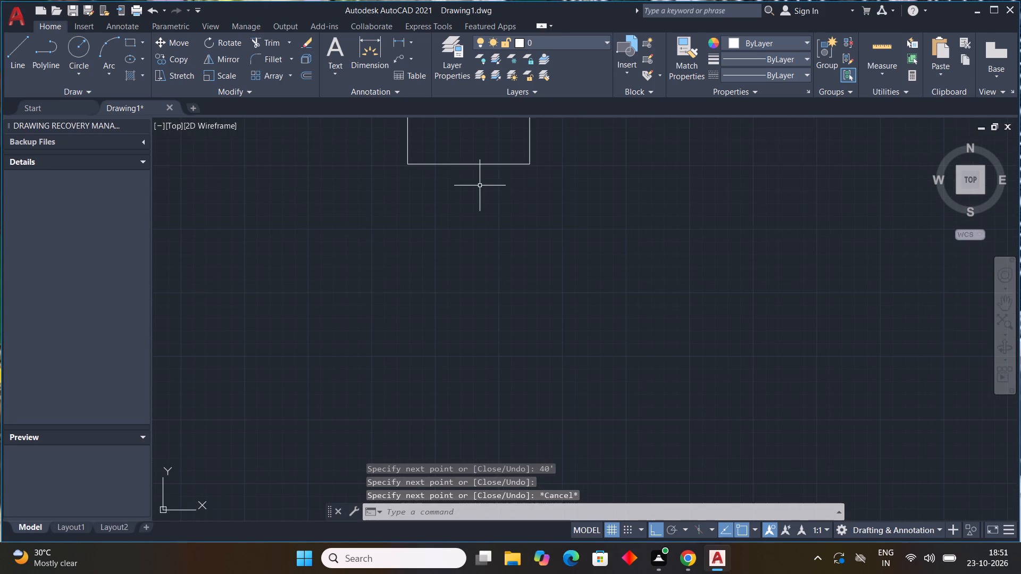
{"action": "scroll", "coordinate": [480, 185], "scroll_direction": "down", "scroll_amount": 3}
{"action": "middle_click_drag", "start_coordinate": [510, 223], "coordinate": [513, 315]}
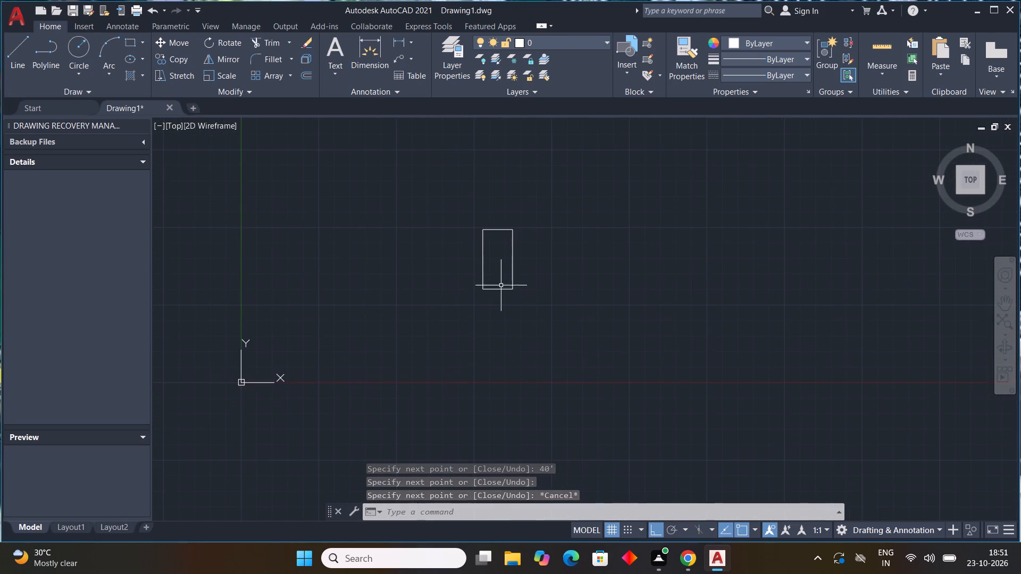
{"action": "scroll", "coordinate": [489, 256], "scroll_direction": "up", "scroll_amount": 3}
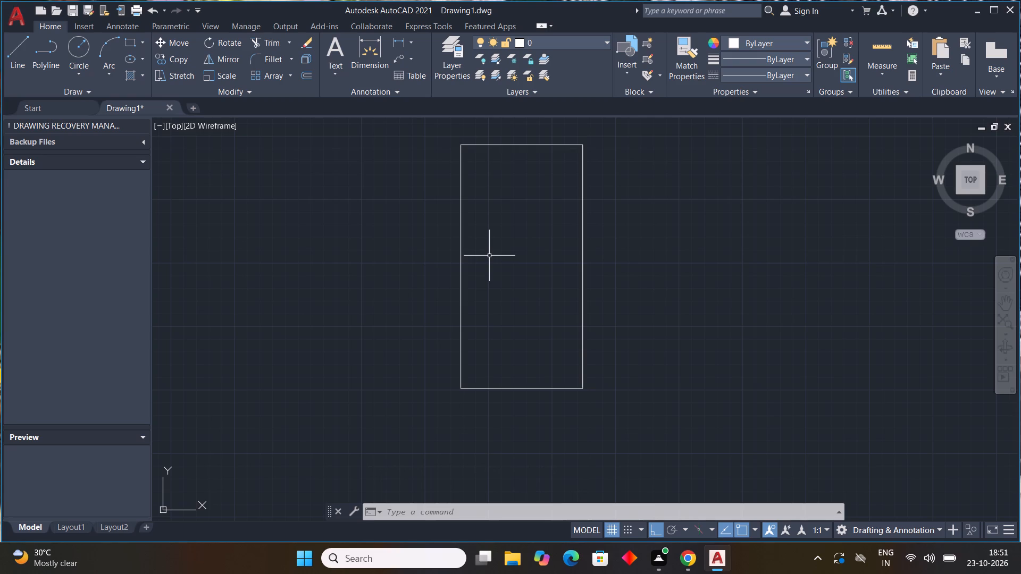
{"action": "key", "text": "o"}
{"action": "type", "text": "ff"}
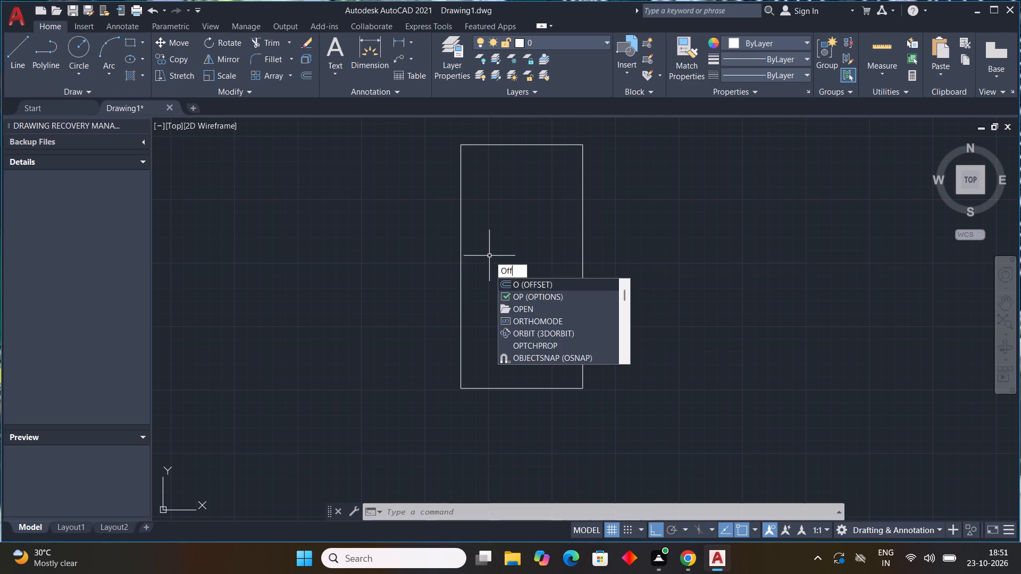
{"action": "key", "text": "space"}
{"action": "key", "text": "5"}
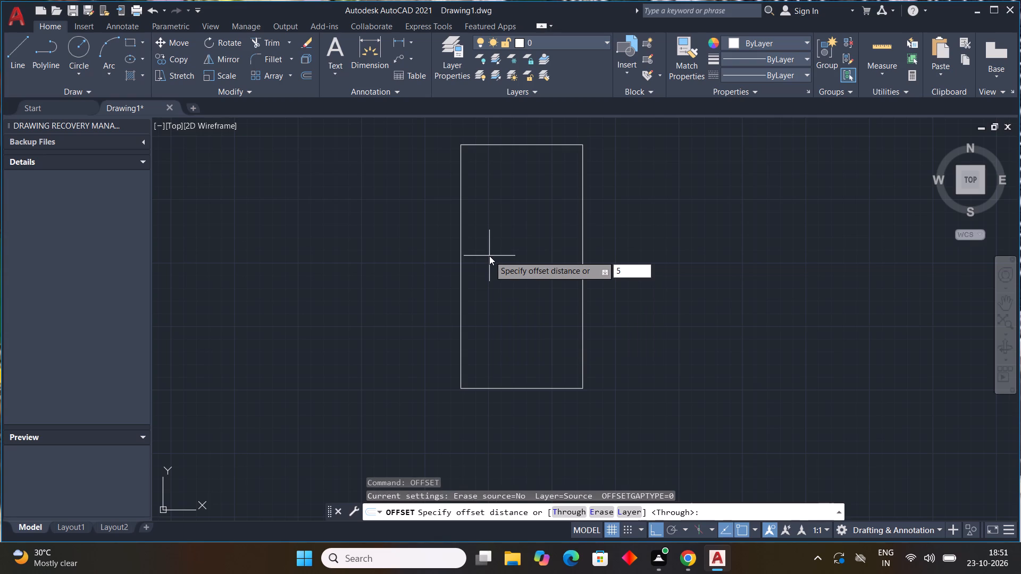
{"action": "key", "text": "apostrophe"}
{"action": "key", "text": "Return"}
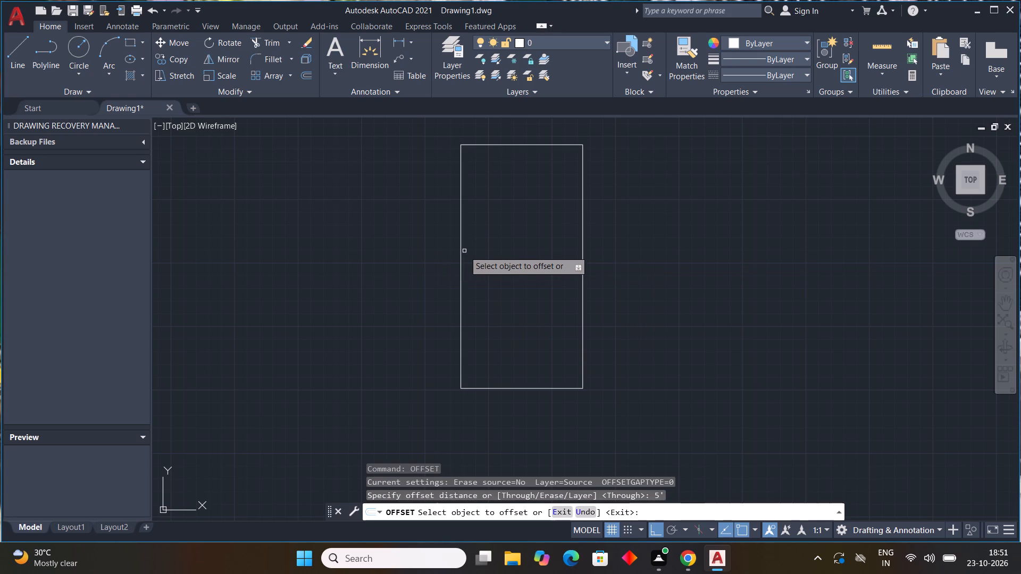
{"action": "left_click", "coordinate": [463, 250]}
{"action": "left_click", "coordinate": [512, 256]}
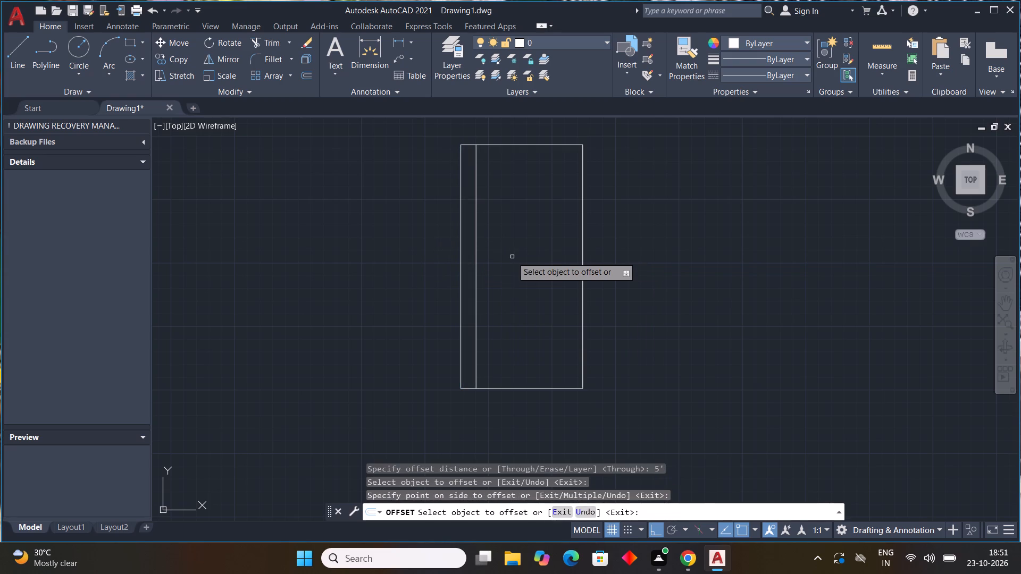
{"action": "scroll", "coordinate": [512, 257], "scroll_direction": "up", "scroll_amount": 2}
{"action": "middle_click_drag", "start_coordinate": [513, 255], "coordinate": [497, 487]}
{"action": "scroll", "coordinate": [504, 442], "scroll_direction": "down", "scroll_amount": 1}
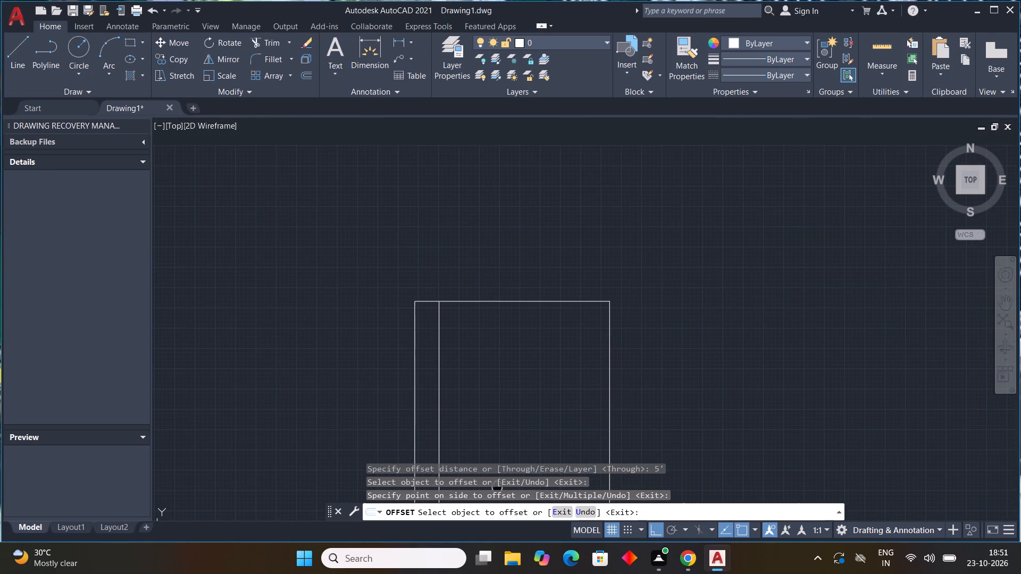
{"action": "middle_click_drag", "start_coordinate": [497, 487], "coordinate": [497, 485]}
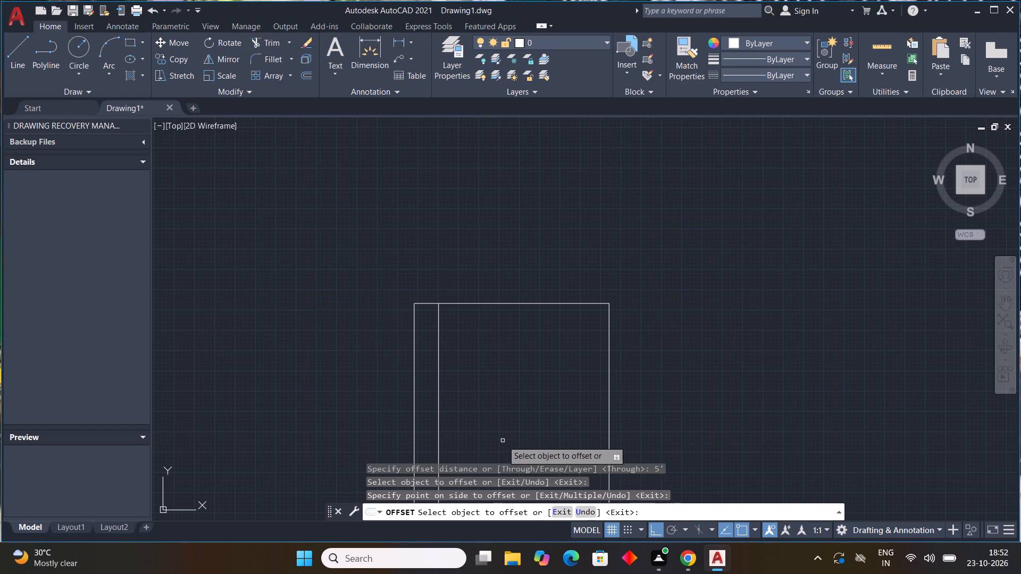
{"action": "key", "text": "Escape"}
{"action": "key", "text": "Escape"}
{"action": "key", "text": "Escape"}
{"action": "key", "text": "Escape"}
{"action": "key", "text": "Escape"}
Offset the outline's top horizontal line 10'0" downward into the plot.
{"action": "scroll", "coordinate": [626, 342], "scroll_direction": "down", "scroll_amount": 3}
{"action": "middle_click_drag", "start_coordinate": [609, 350], "coordinate": [487, 239]}
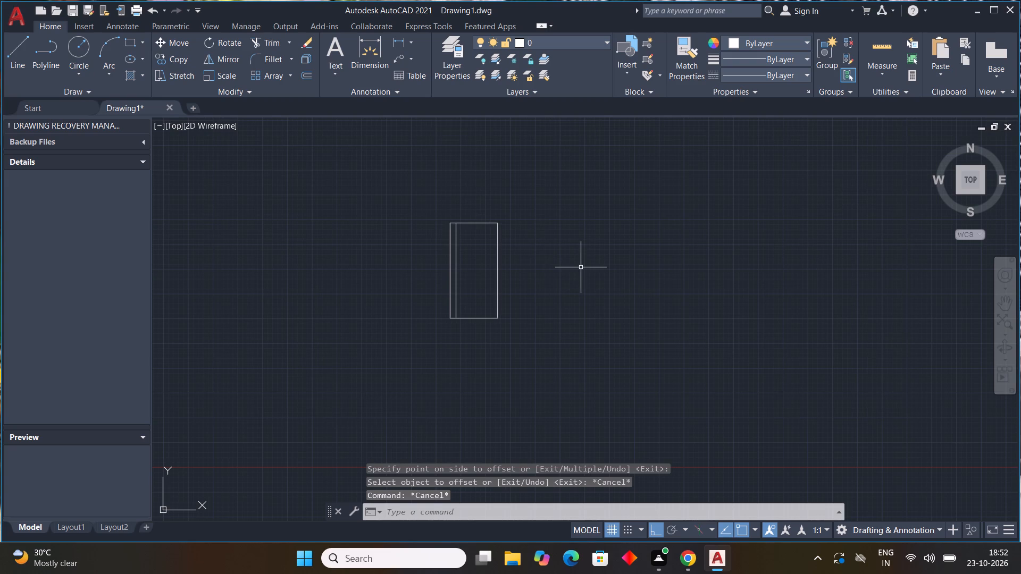
{"action": "key", "text": "Escape"}
{"action": "key", "text": "Escape"}
{"action": "key", "text": "Escape"}
{"action": "key", "text": "Escape"}
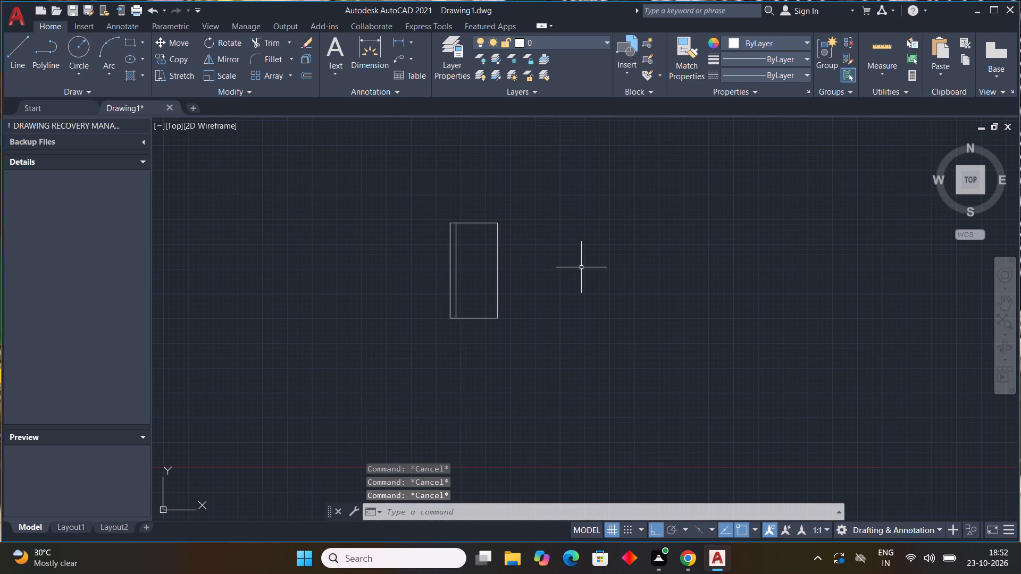
{"action": "type", "text": "off"}
{"action": "key", "text": "space"}
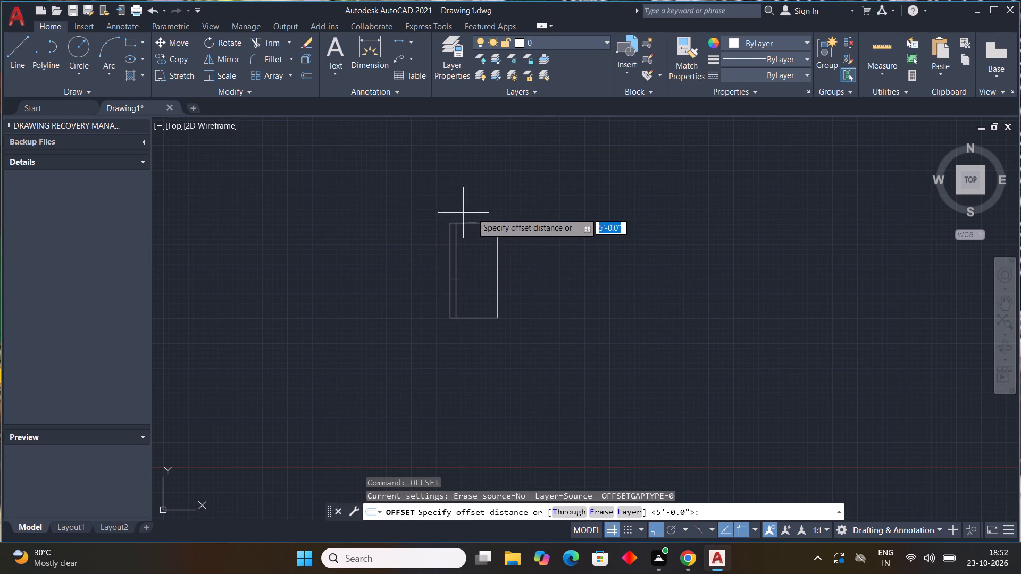
{"action": "scroll", "coordinate": [473, 212], "scroll_direction": "up", "scroll_amount": 3}
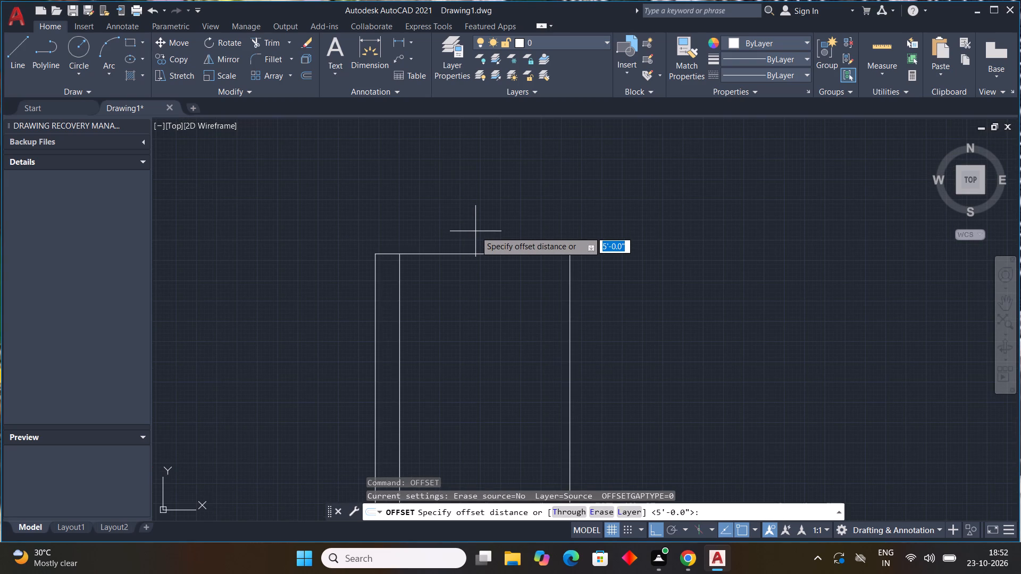
{"action": "type", "text": "10'0"}
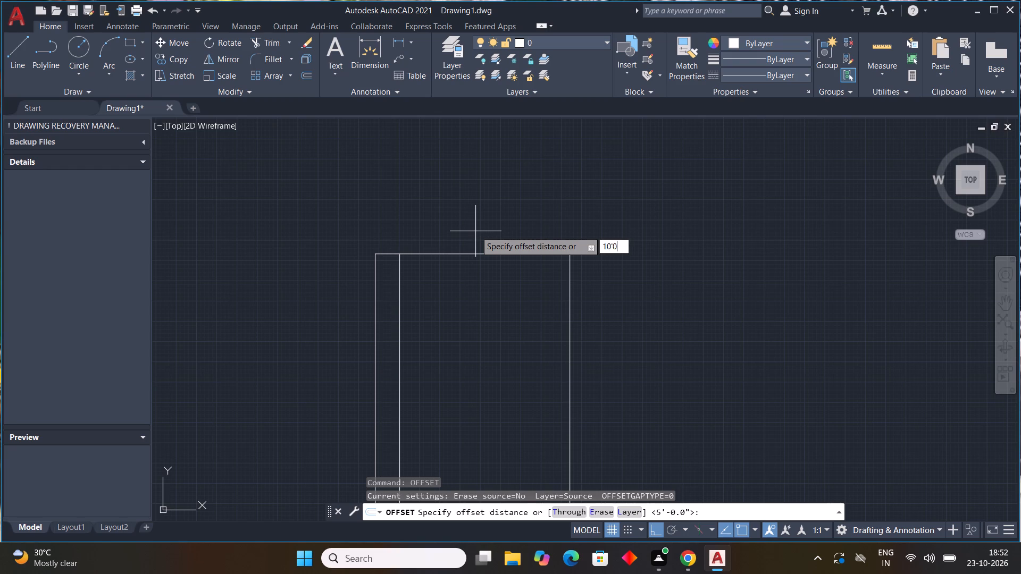
{"action": "key", "text": "shift+quotedbl"}
{"action": "key", "text": "Return"}
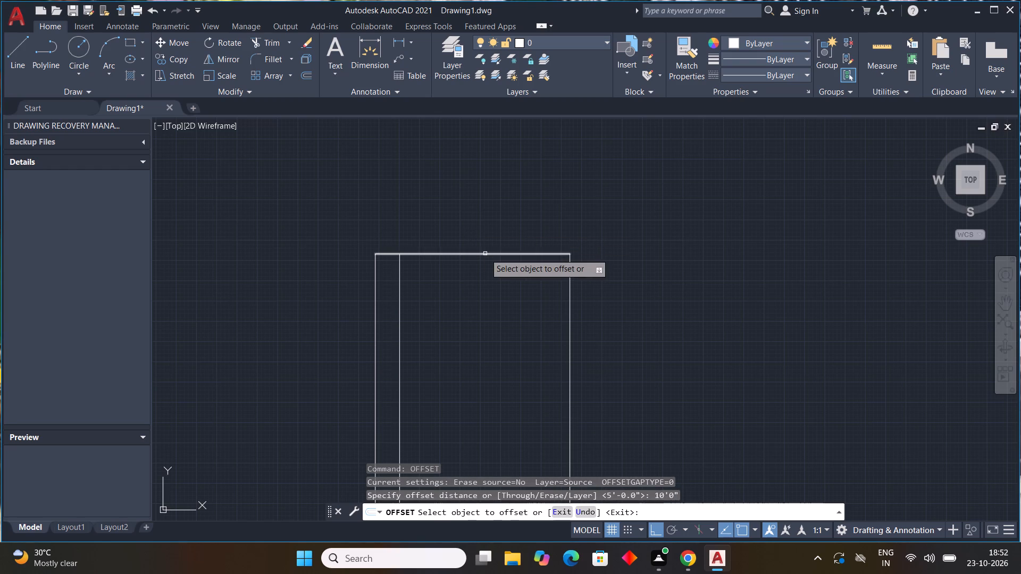
{"action": "left_click", "coordinate": [485, 254]}
{"action": "left_click", "coordinate": [514, 373]}
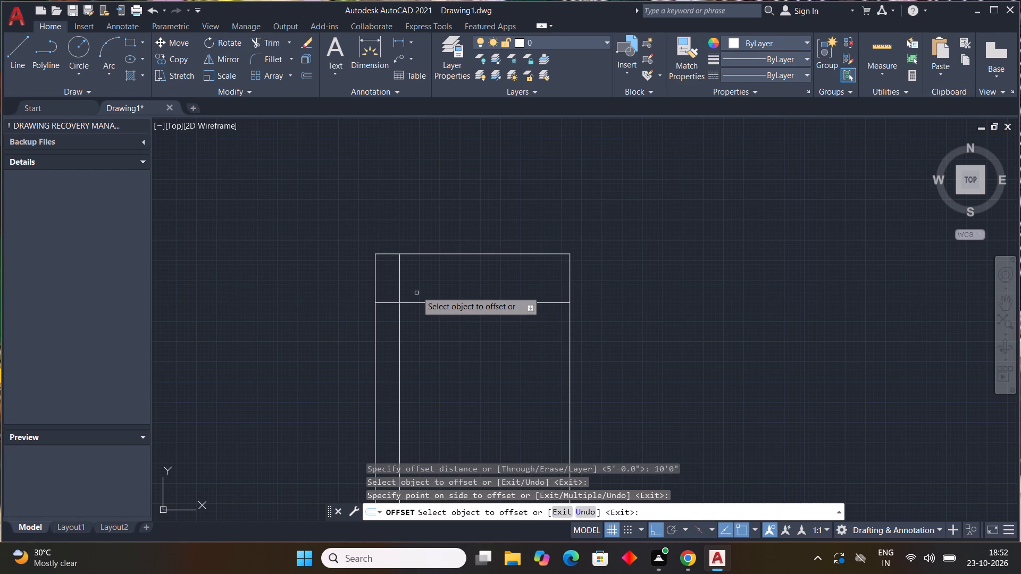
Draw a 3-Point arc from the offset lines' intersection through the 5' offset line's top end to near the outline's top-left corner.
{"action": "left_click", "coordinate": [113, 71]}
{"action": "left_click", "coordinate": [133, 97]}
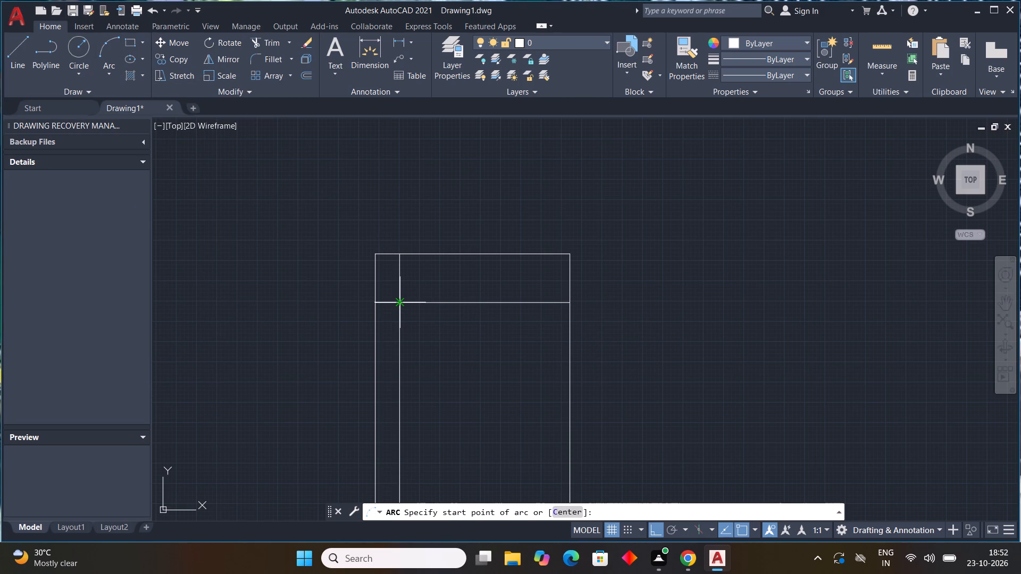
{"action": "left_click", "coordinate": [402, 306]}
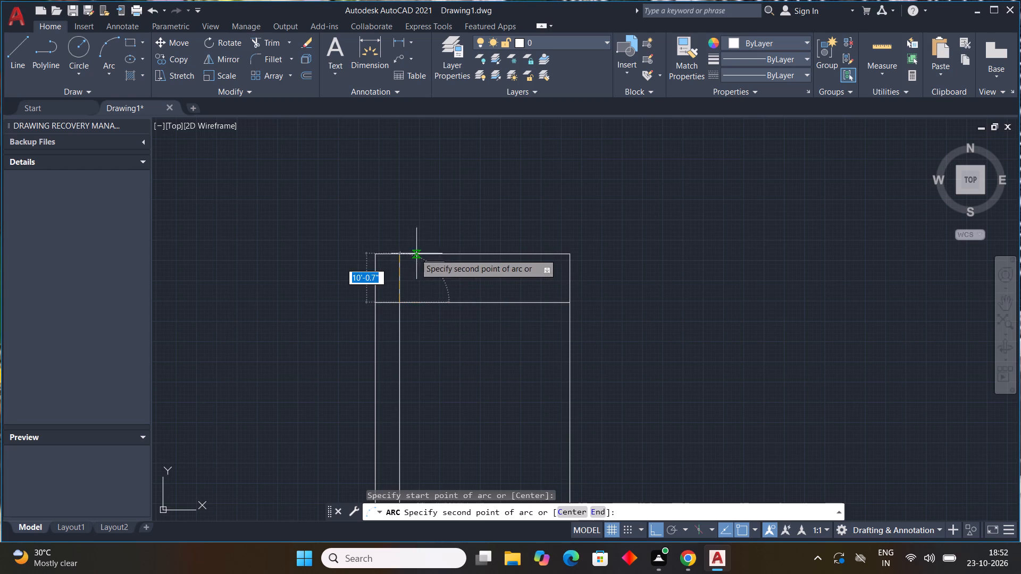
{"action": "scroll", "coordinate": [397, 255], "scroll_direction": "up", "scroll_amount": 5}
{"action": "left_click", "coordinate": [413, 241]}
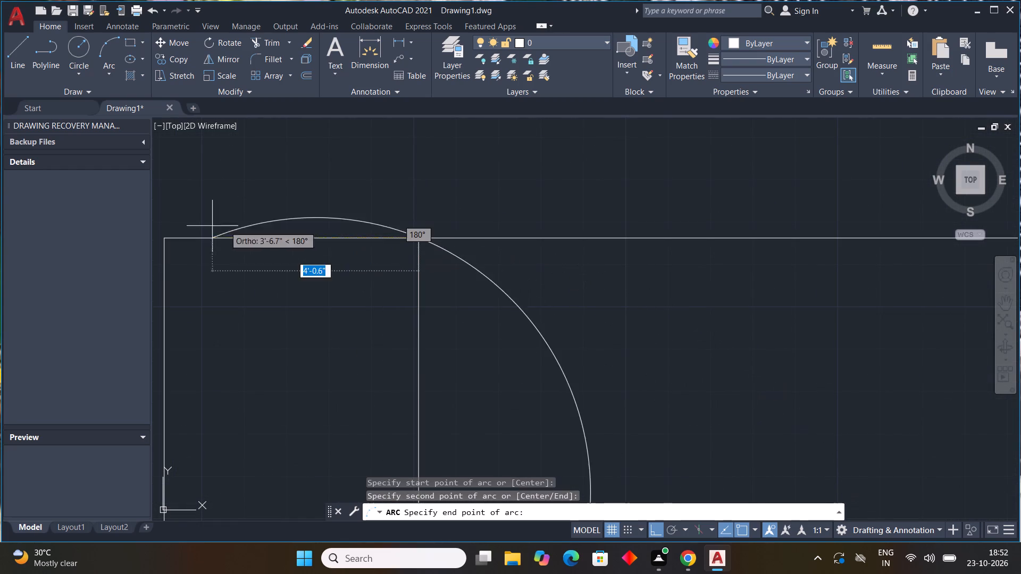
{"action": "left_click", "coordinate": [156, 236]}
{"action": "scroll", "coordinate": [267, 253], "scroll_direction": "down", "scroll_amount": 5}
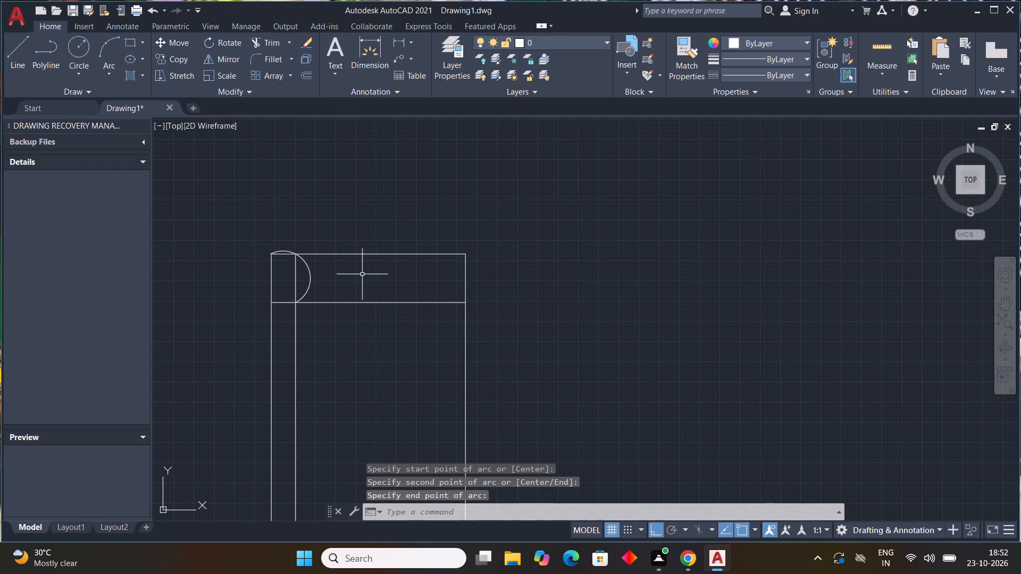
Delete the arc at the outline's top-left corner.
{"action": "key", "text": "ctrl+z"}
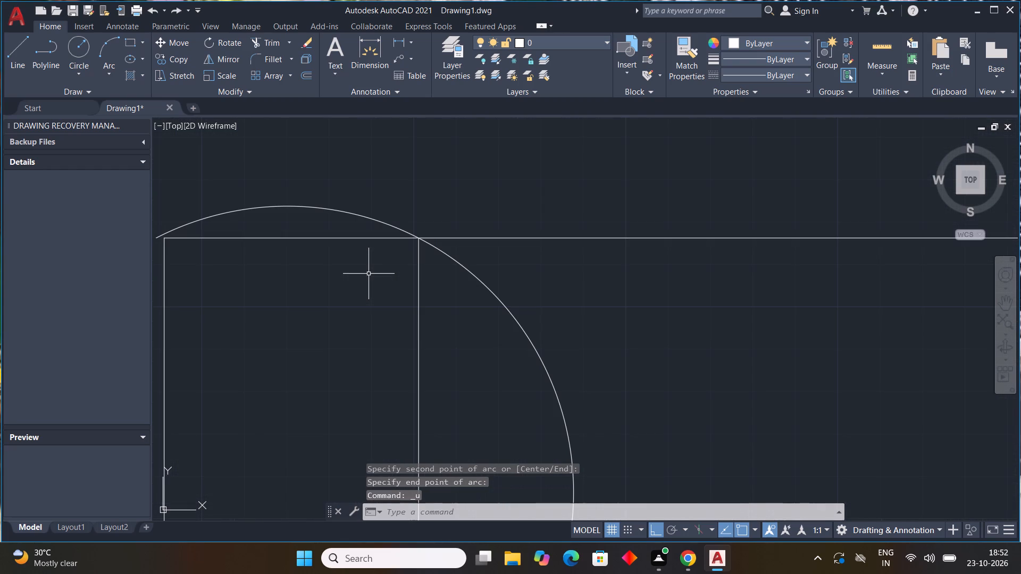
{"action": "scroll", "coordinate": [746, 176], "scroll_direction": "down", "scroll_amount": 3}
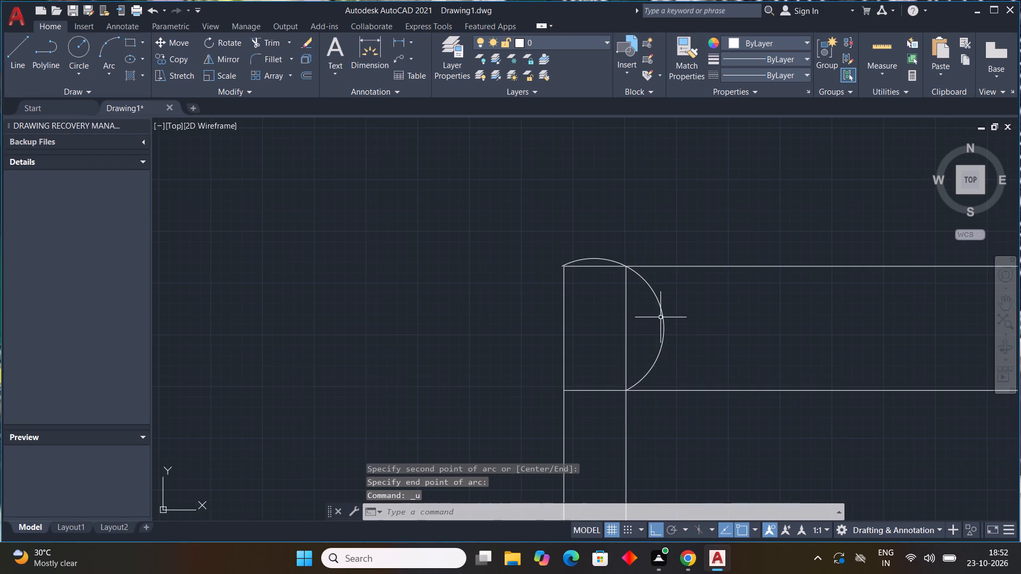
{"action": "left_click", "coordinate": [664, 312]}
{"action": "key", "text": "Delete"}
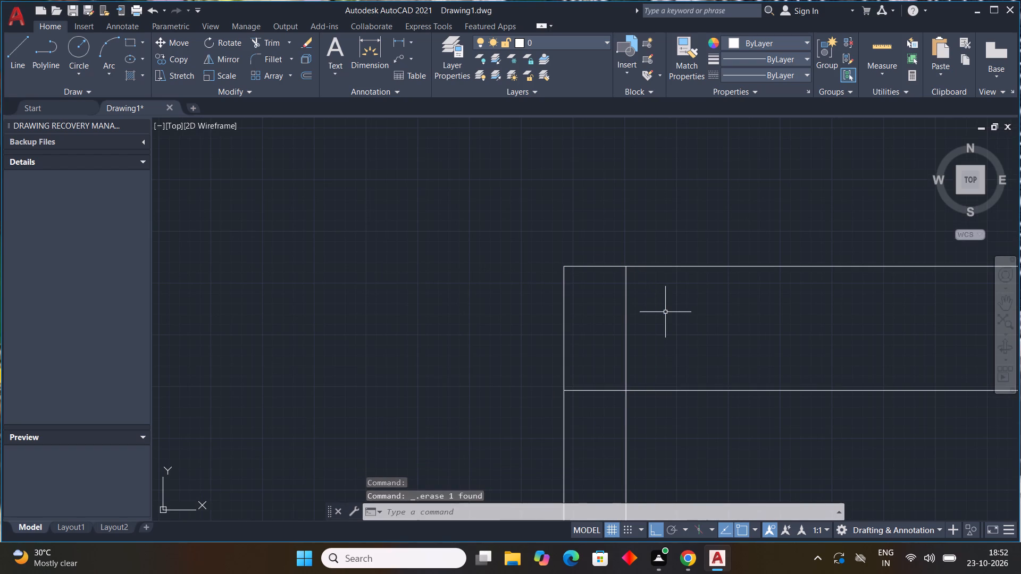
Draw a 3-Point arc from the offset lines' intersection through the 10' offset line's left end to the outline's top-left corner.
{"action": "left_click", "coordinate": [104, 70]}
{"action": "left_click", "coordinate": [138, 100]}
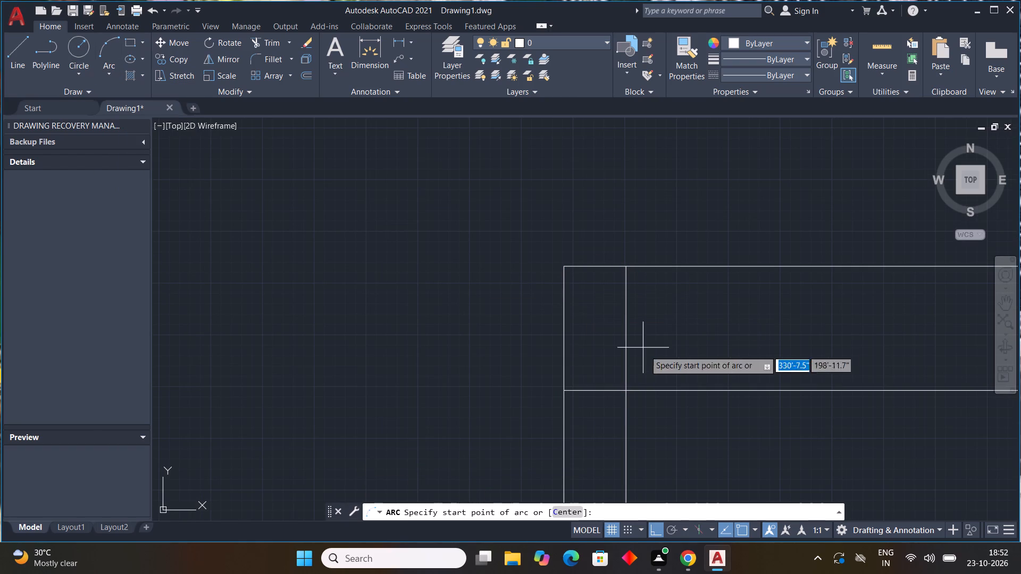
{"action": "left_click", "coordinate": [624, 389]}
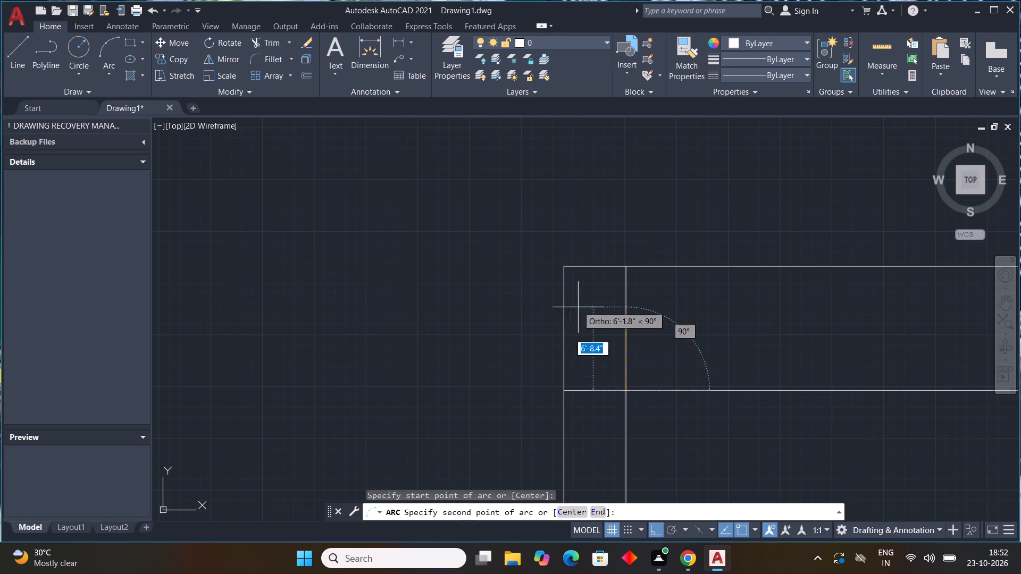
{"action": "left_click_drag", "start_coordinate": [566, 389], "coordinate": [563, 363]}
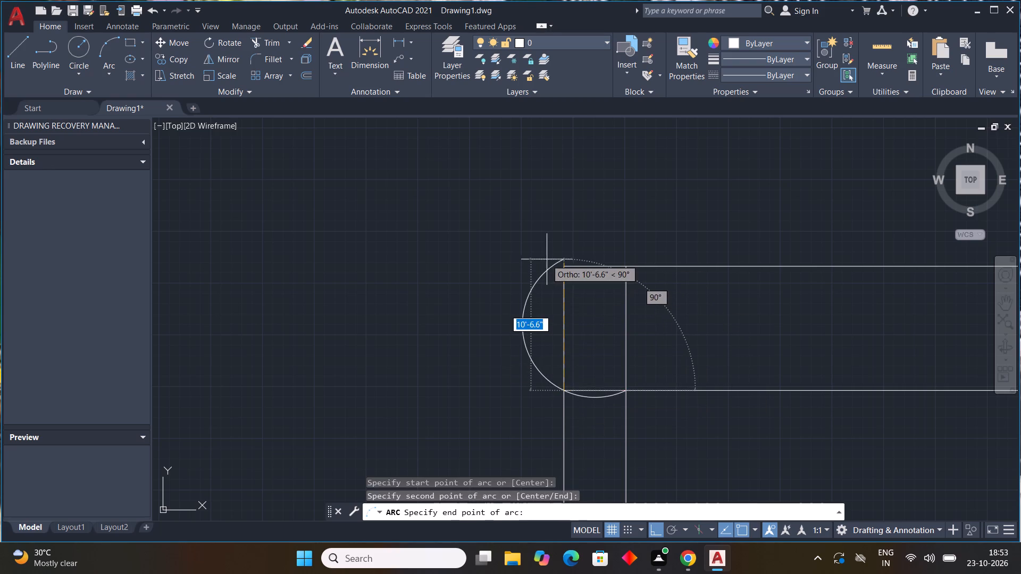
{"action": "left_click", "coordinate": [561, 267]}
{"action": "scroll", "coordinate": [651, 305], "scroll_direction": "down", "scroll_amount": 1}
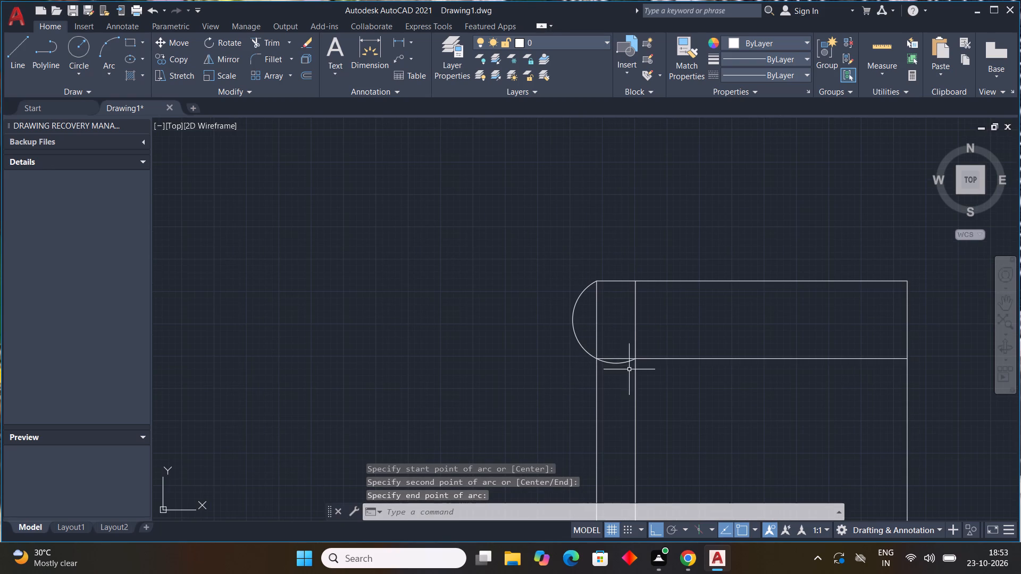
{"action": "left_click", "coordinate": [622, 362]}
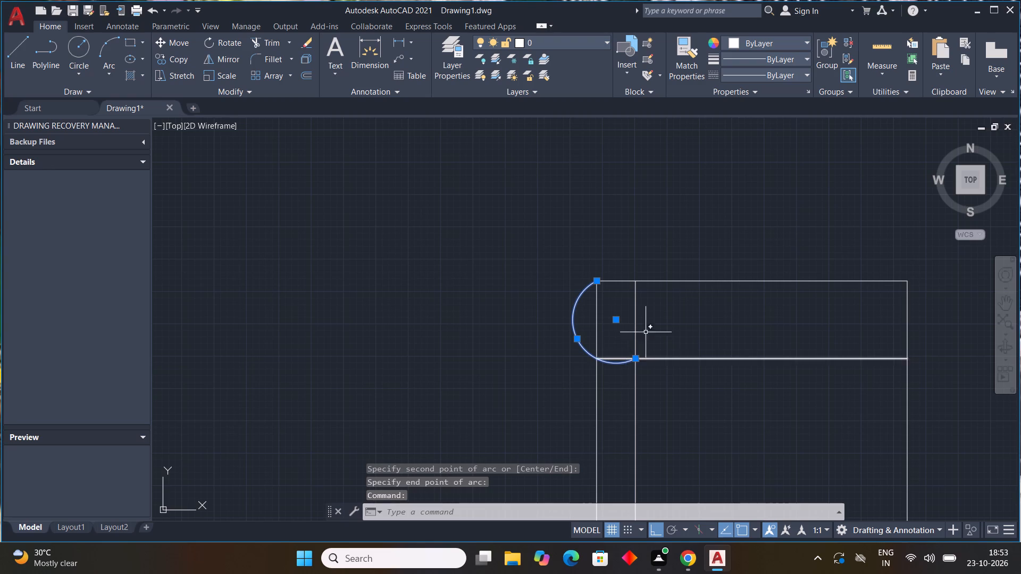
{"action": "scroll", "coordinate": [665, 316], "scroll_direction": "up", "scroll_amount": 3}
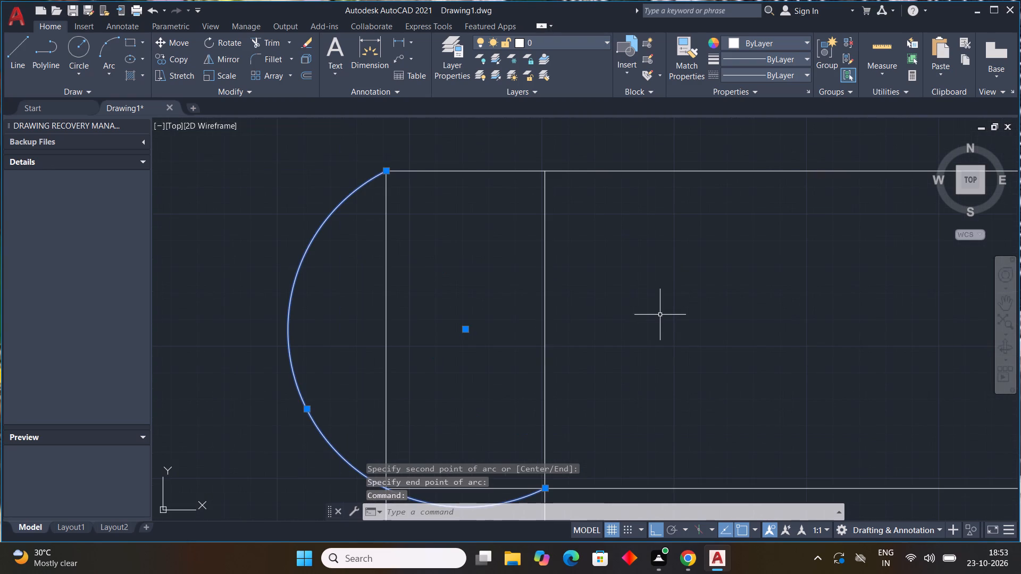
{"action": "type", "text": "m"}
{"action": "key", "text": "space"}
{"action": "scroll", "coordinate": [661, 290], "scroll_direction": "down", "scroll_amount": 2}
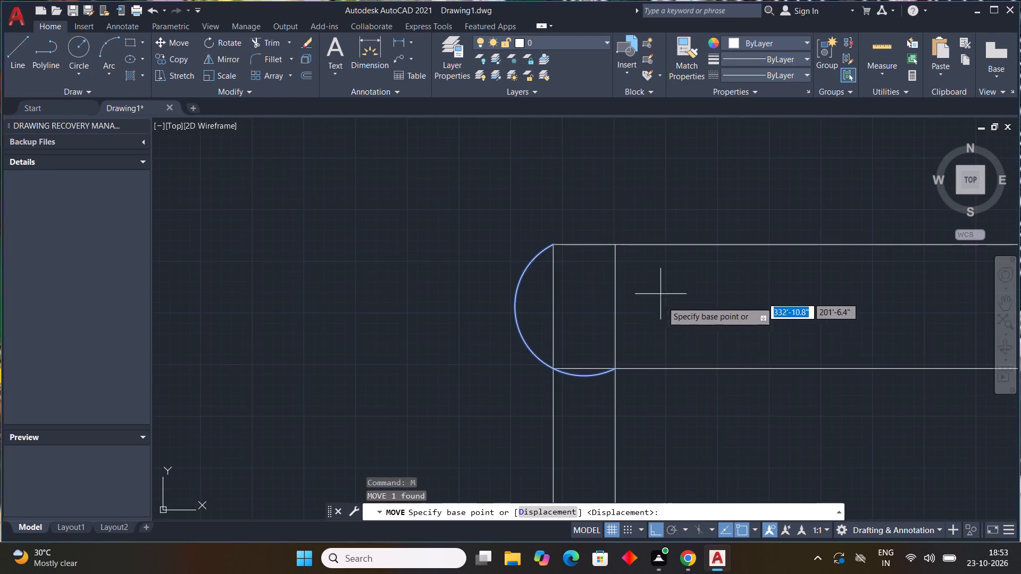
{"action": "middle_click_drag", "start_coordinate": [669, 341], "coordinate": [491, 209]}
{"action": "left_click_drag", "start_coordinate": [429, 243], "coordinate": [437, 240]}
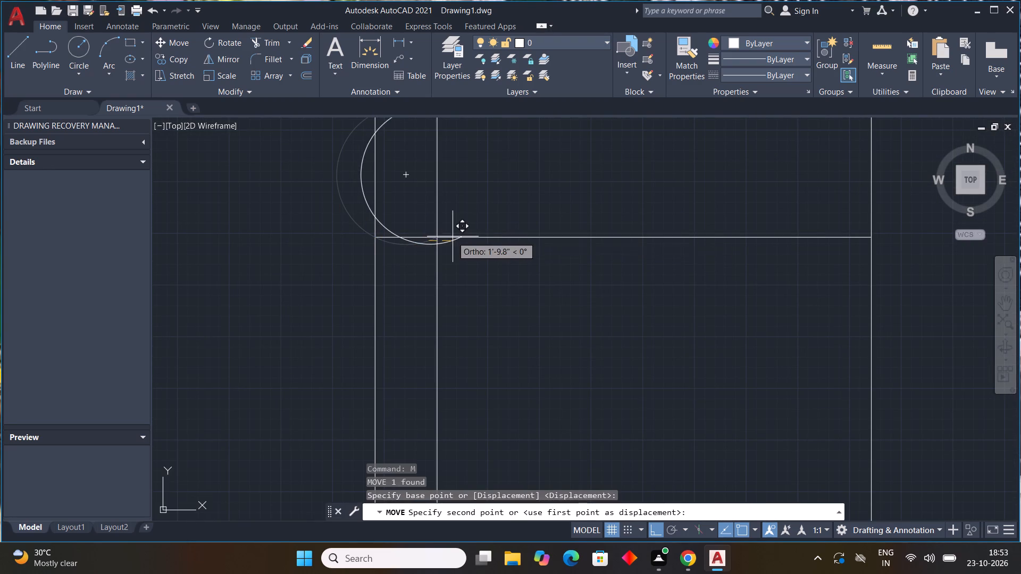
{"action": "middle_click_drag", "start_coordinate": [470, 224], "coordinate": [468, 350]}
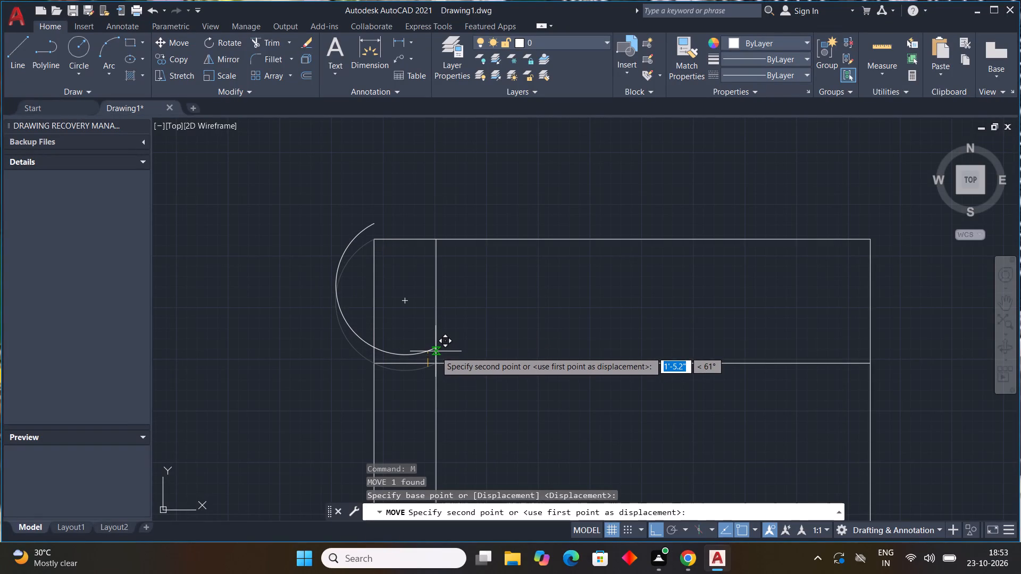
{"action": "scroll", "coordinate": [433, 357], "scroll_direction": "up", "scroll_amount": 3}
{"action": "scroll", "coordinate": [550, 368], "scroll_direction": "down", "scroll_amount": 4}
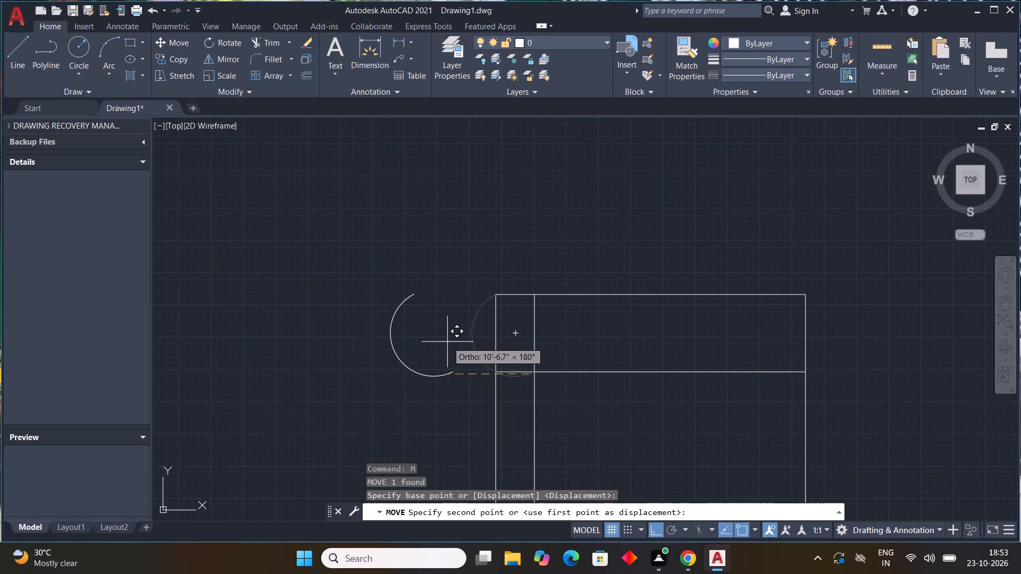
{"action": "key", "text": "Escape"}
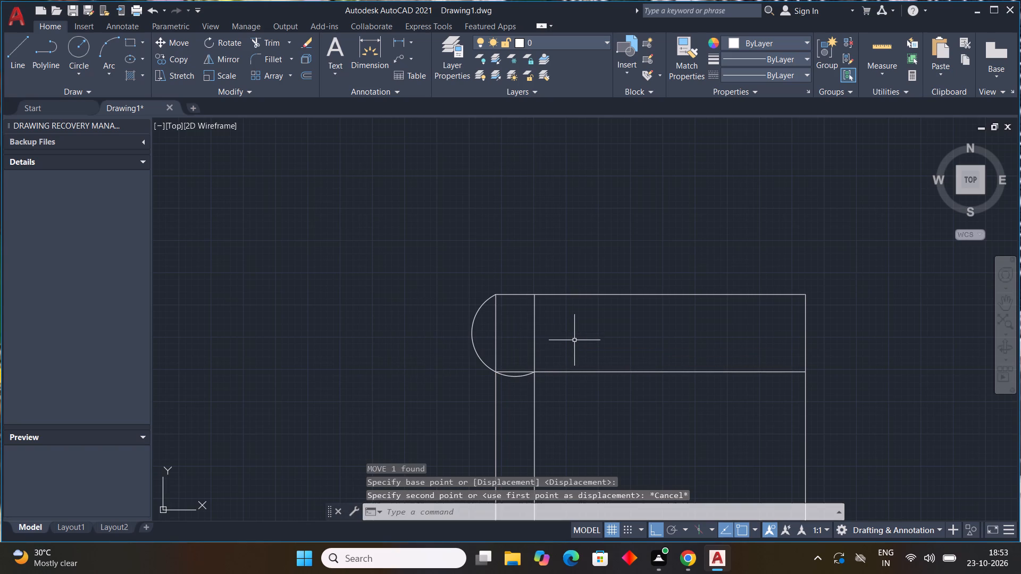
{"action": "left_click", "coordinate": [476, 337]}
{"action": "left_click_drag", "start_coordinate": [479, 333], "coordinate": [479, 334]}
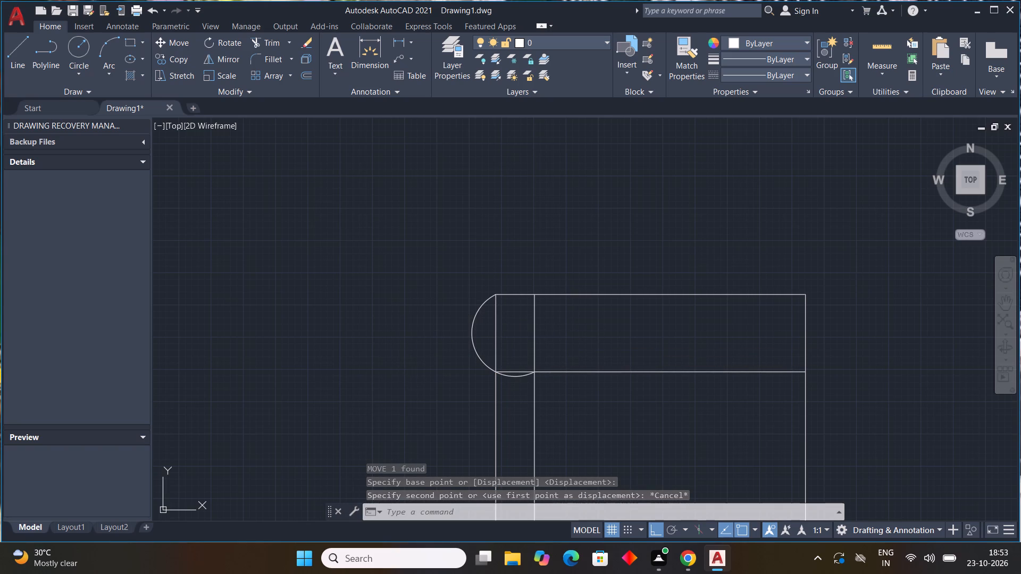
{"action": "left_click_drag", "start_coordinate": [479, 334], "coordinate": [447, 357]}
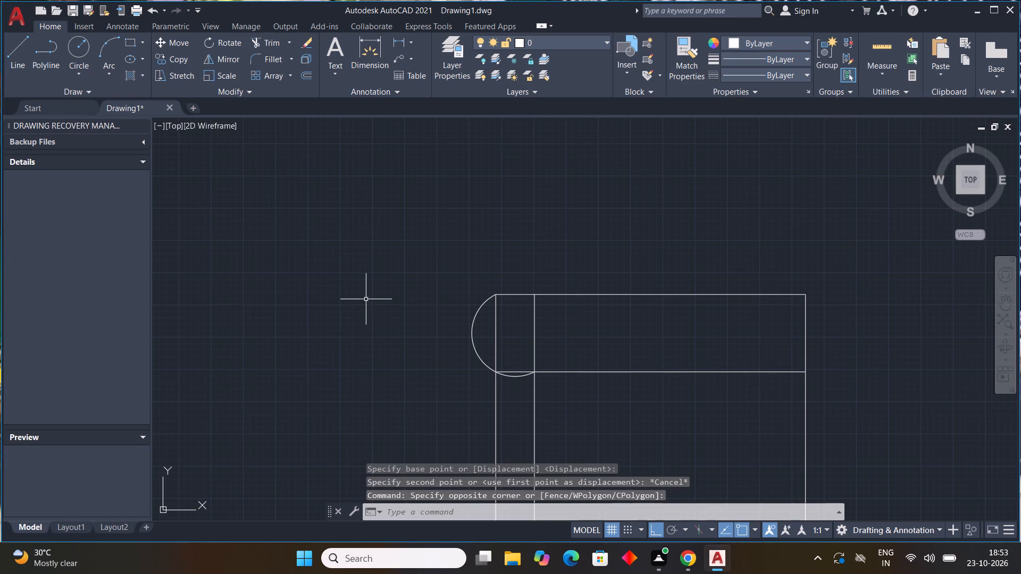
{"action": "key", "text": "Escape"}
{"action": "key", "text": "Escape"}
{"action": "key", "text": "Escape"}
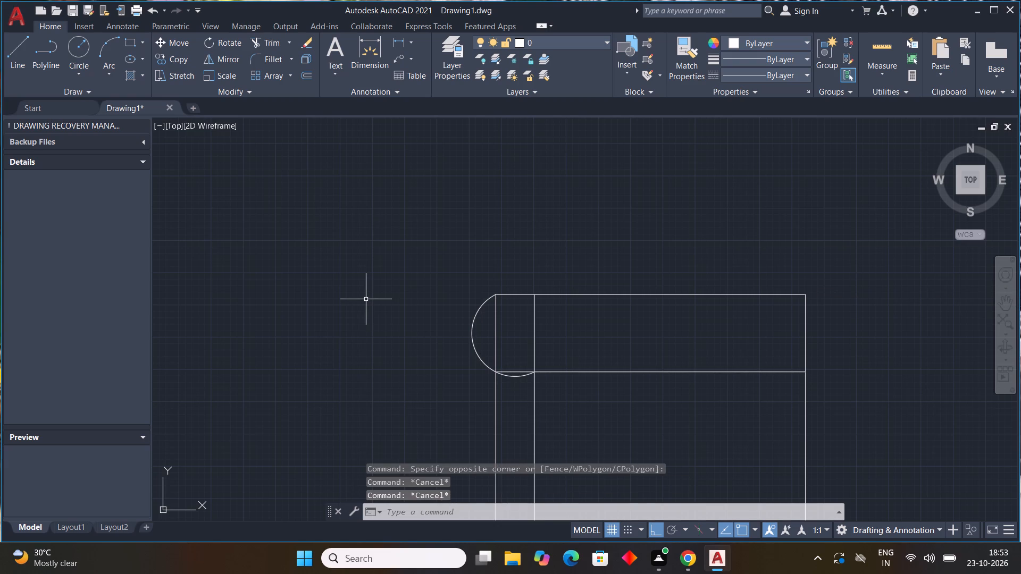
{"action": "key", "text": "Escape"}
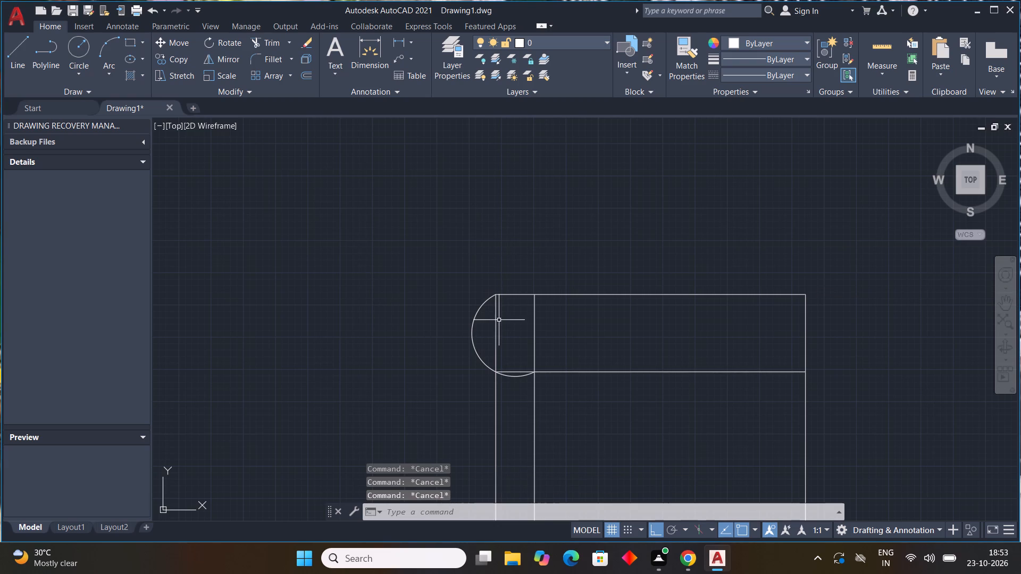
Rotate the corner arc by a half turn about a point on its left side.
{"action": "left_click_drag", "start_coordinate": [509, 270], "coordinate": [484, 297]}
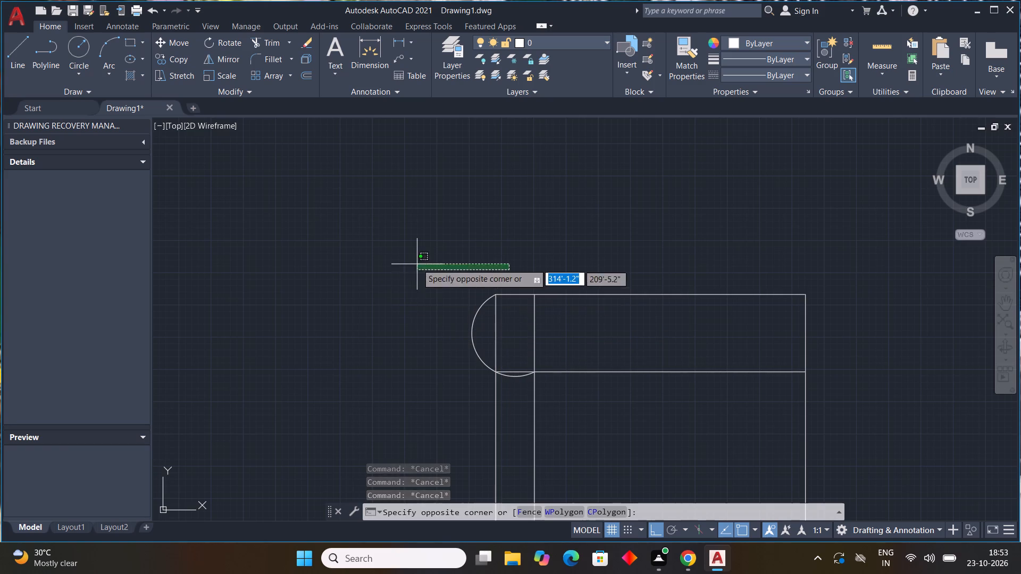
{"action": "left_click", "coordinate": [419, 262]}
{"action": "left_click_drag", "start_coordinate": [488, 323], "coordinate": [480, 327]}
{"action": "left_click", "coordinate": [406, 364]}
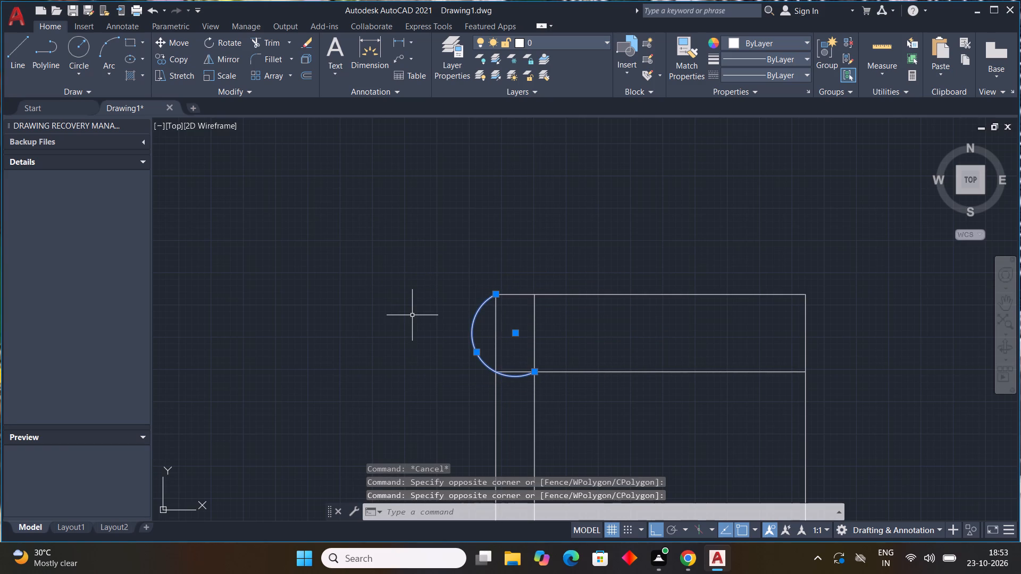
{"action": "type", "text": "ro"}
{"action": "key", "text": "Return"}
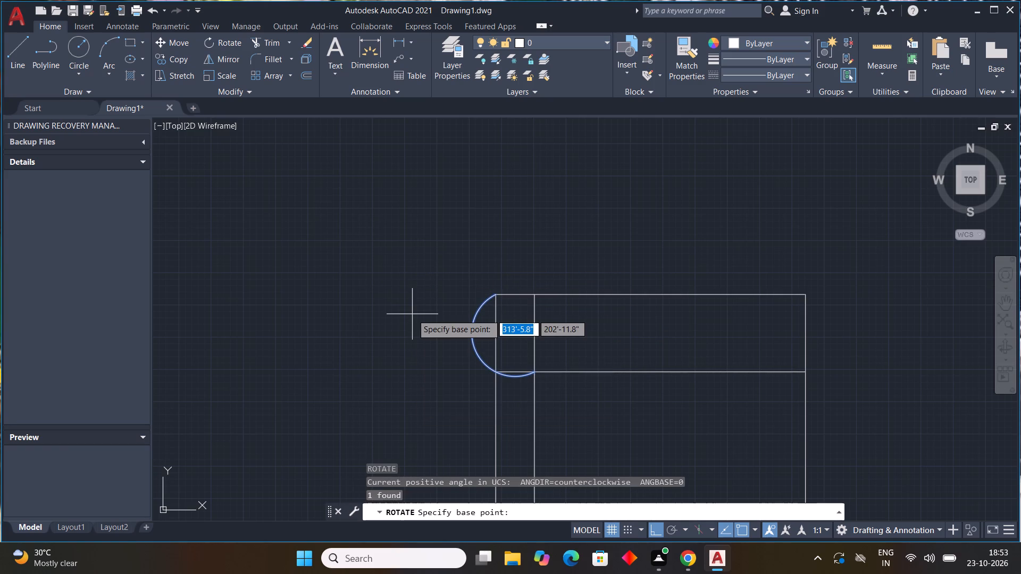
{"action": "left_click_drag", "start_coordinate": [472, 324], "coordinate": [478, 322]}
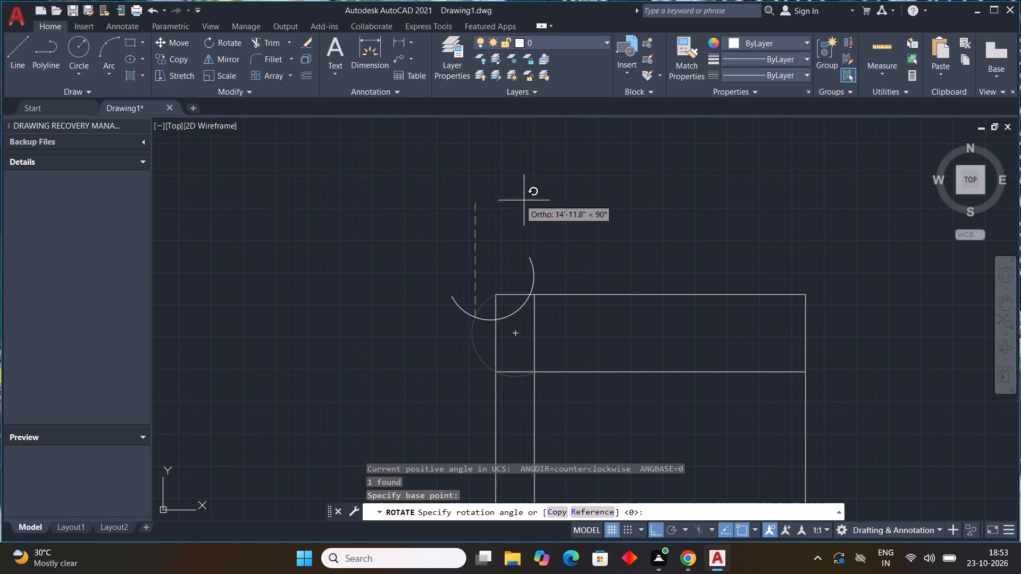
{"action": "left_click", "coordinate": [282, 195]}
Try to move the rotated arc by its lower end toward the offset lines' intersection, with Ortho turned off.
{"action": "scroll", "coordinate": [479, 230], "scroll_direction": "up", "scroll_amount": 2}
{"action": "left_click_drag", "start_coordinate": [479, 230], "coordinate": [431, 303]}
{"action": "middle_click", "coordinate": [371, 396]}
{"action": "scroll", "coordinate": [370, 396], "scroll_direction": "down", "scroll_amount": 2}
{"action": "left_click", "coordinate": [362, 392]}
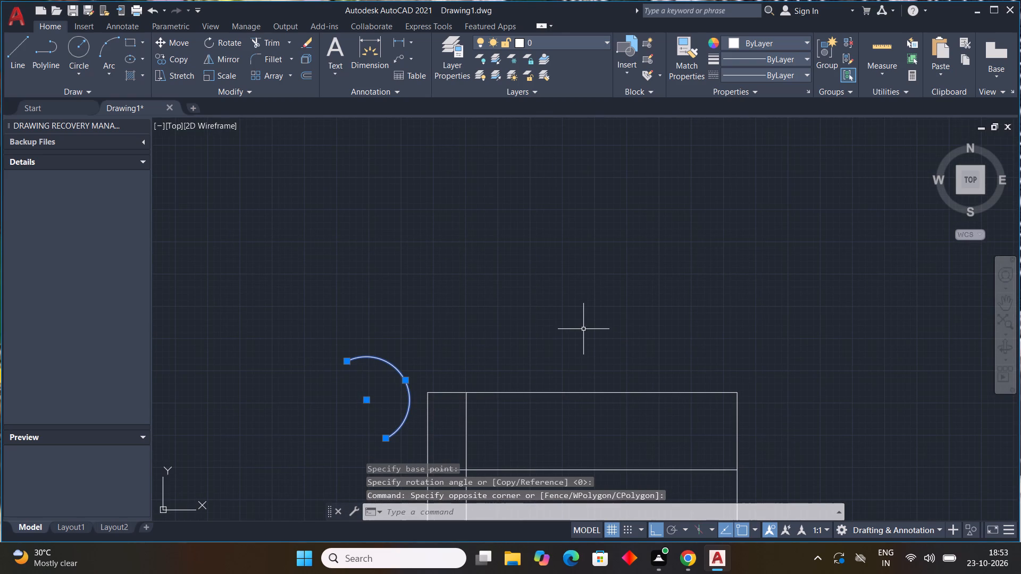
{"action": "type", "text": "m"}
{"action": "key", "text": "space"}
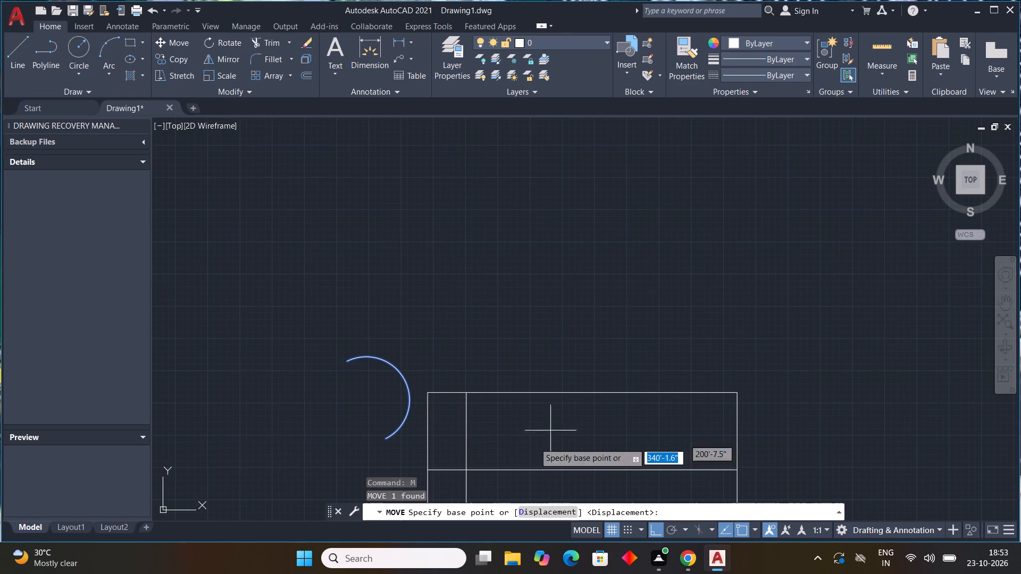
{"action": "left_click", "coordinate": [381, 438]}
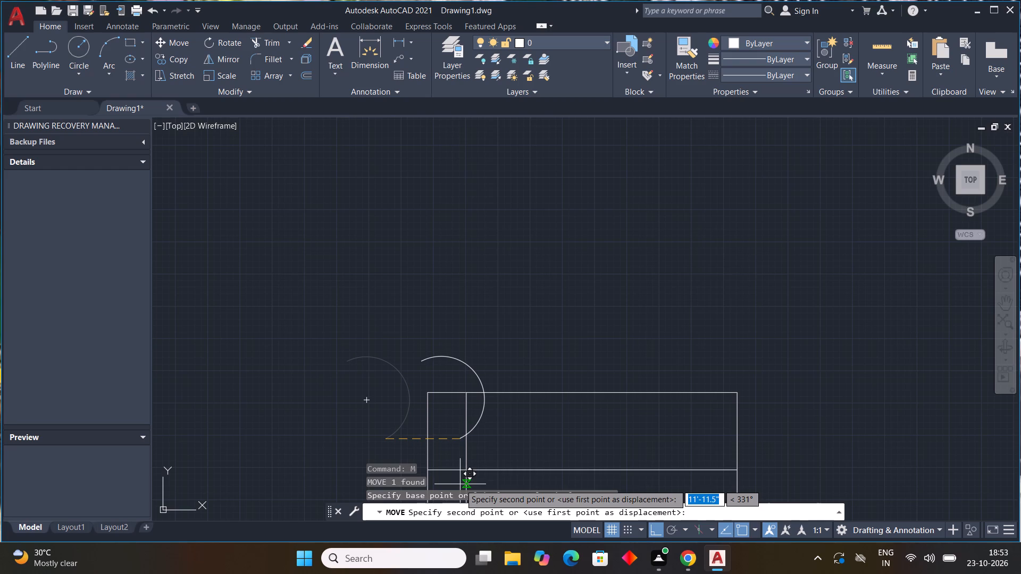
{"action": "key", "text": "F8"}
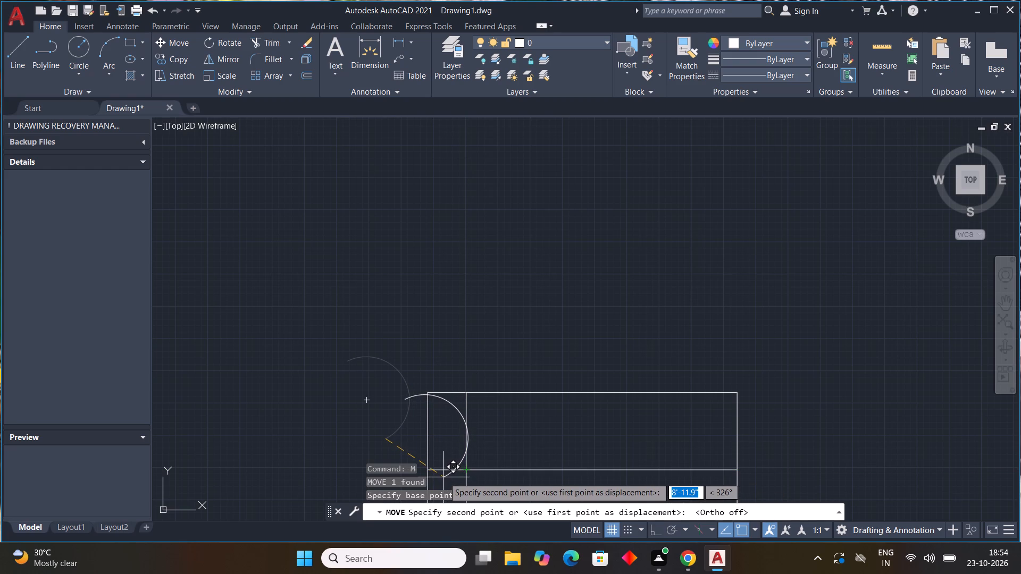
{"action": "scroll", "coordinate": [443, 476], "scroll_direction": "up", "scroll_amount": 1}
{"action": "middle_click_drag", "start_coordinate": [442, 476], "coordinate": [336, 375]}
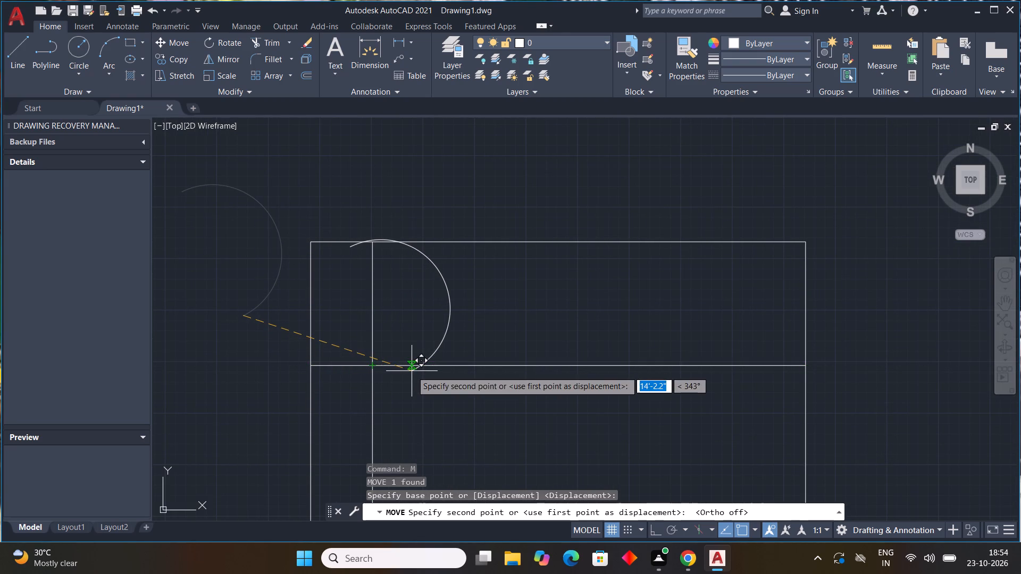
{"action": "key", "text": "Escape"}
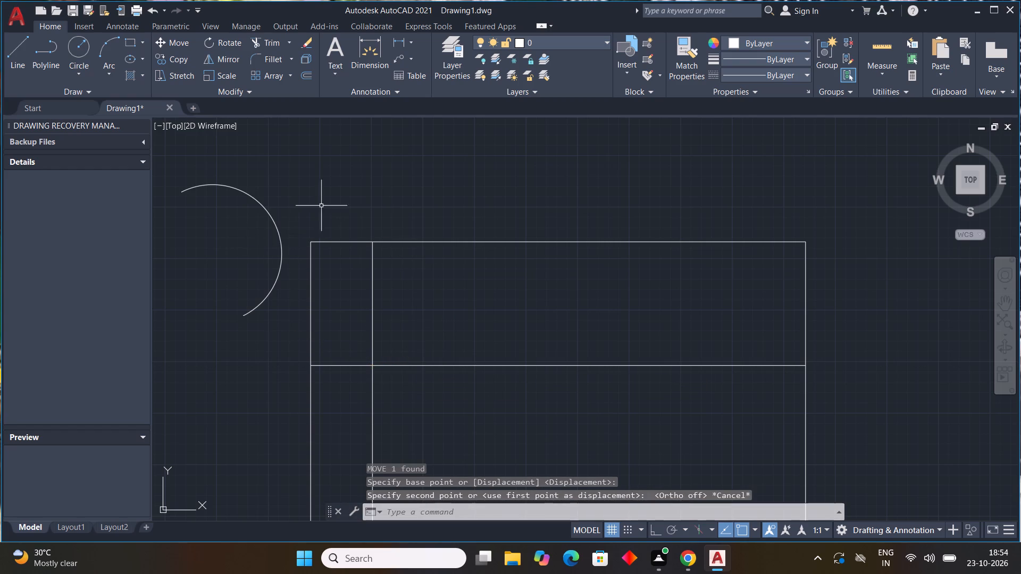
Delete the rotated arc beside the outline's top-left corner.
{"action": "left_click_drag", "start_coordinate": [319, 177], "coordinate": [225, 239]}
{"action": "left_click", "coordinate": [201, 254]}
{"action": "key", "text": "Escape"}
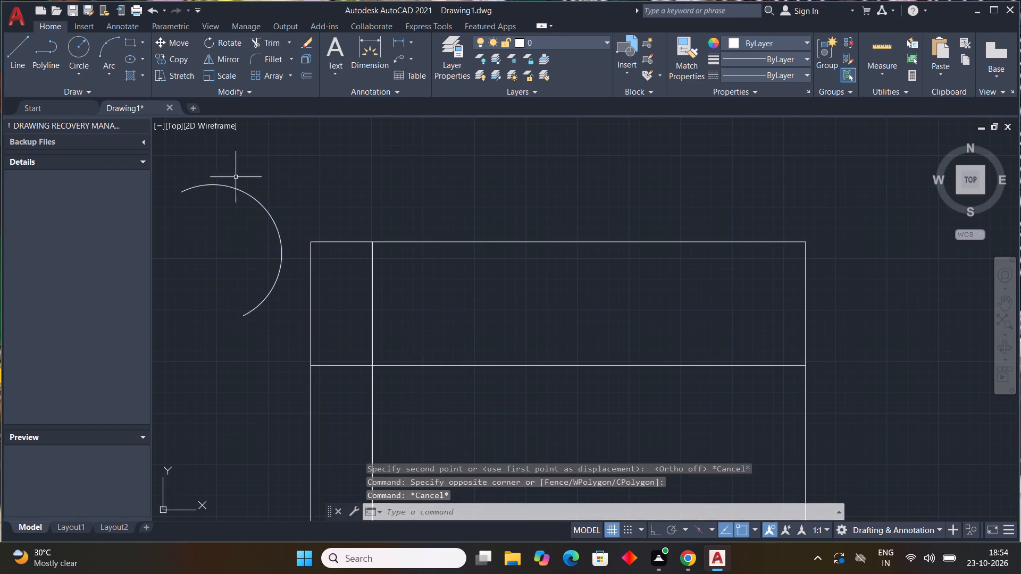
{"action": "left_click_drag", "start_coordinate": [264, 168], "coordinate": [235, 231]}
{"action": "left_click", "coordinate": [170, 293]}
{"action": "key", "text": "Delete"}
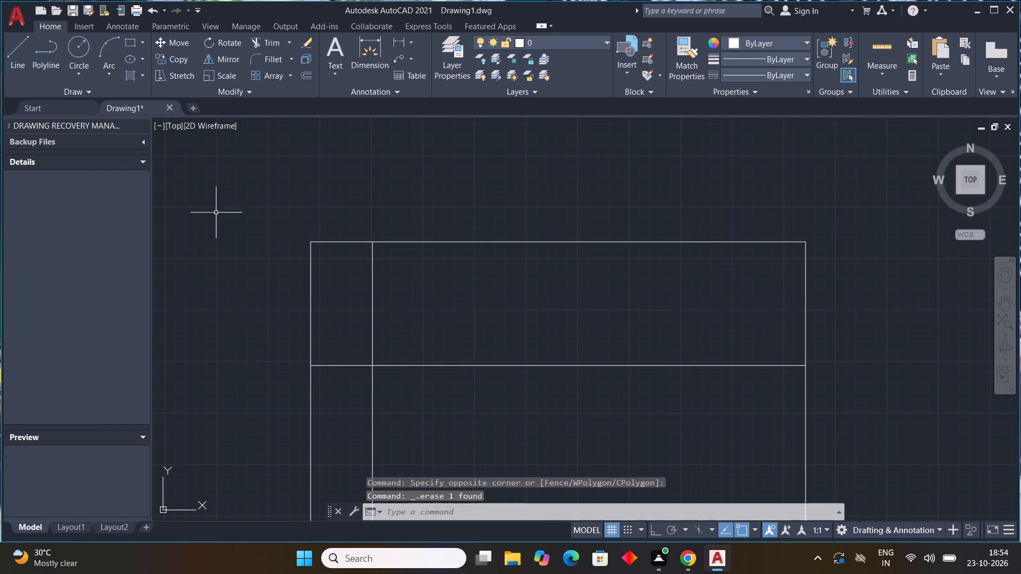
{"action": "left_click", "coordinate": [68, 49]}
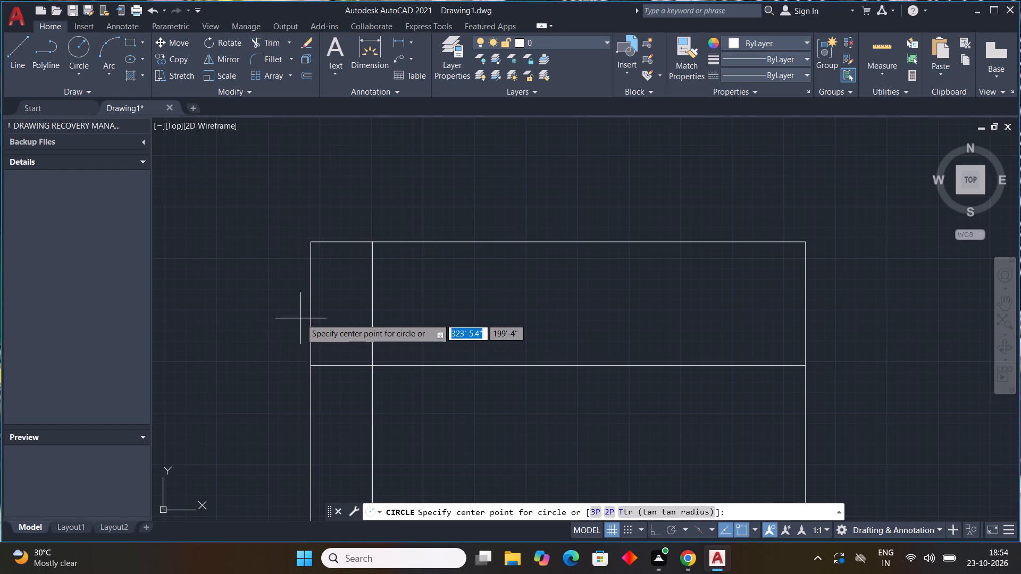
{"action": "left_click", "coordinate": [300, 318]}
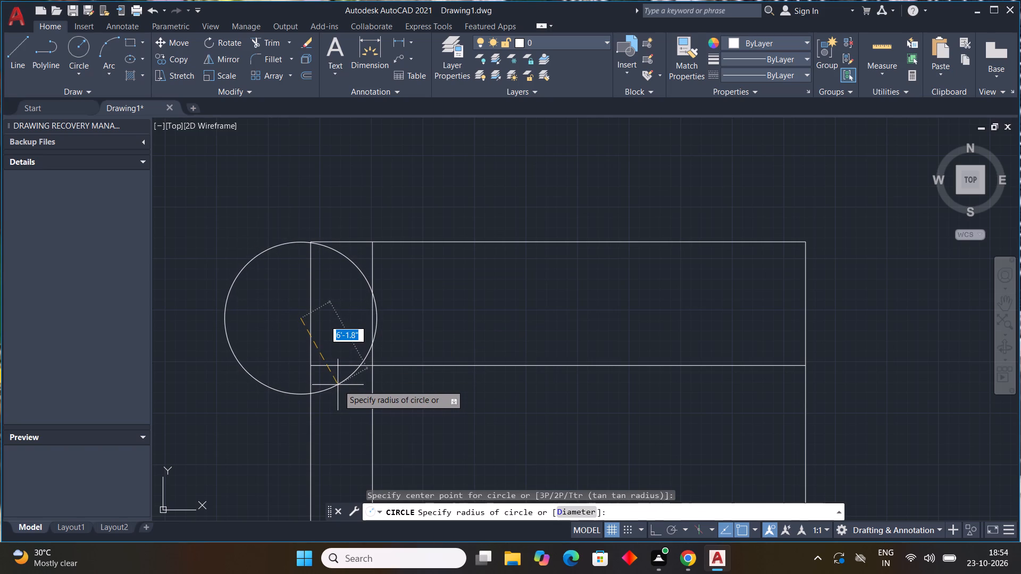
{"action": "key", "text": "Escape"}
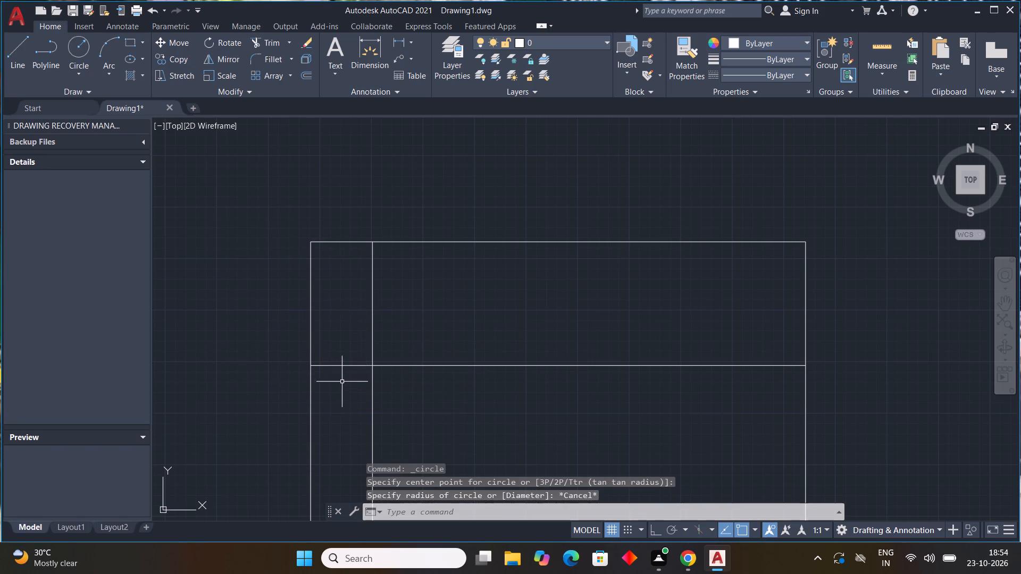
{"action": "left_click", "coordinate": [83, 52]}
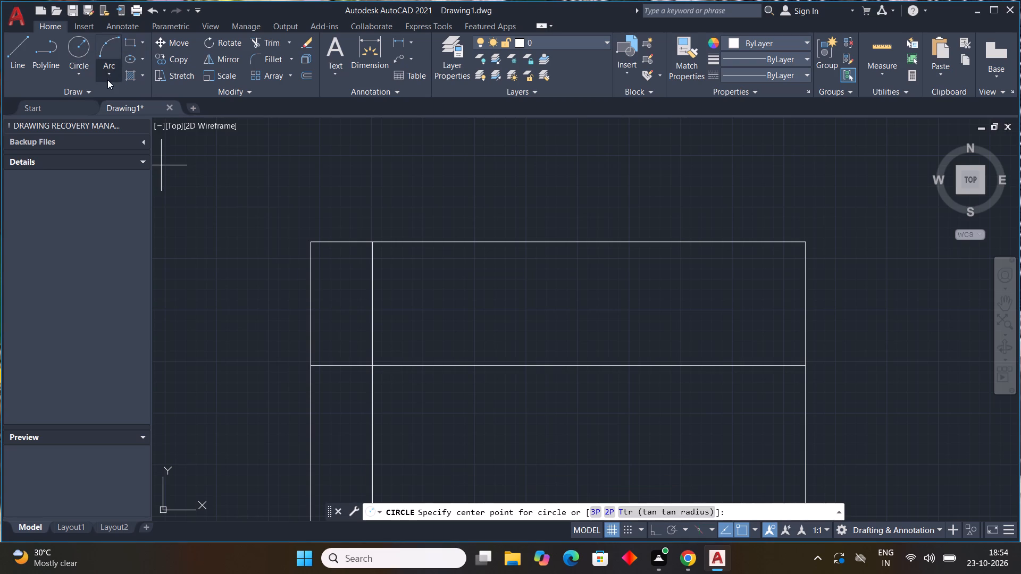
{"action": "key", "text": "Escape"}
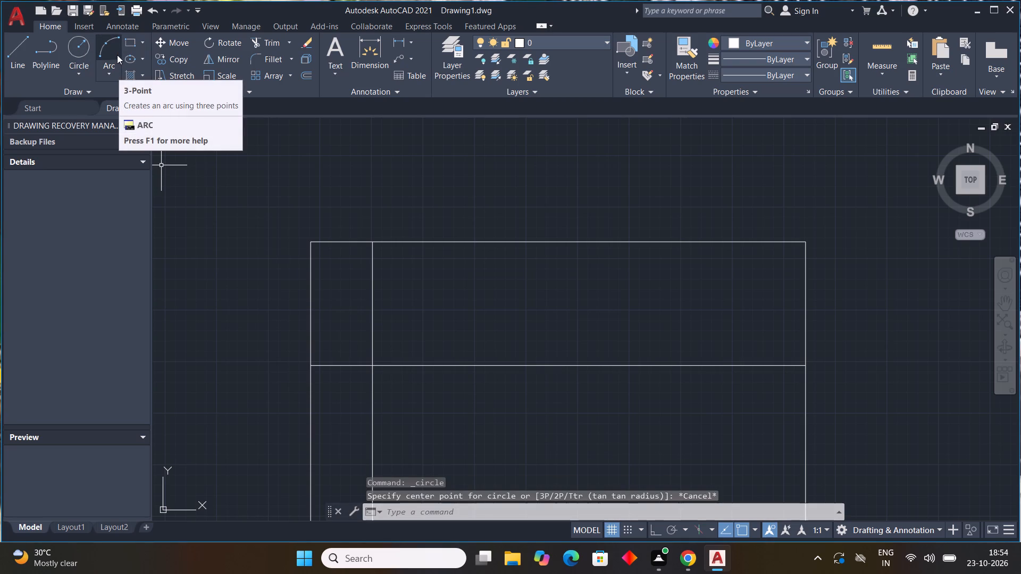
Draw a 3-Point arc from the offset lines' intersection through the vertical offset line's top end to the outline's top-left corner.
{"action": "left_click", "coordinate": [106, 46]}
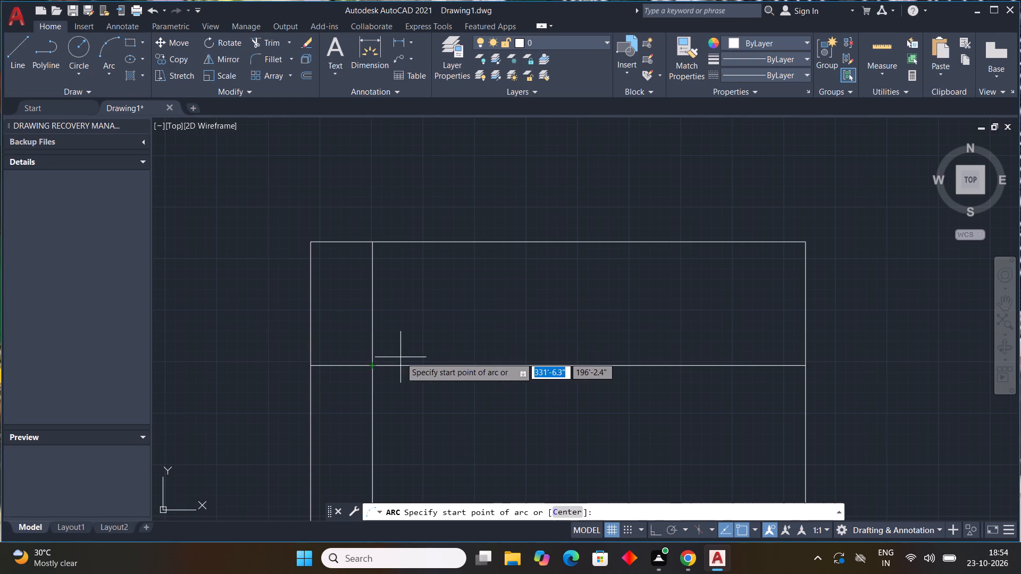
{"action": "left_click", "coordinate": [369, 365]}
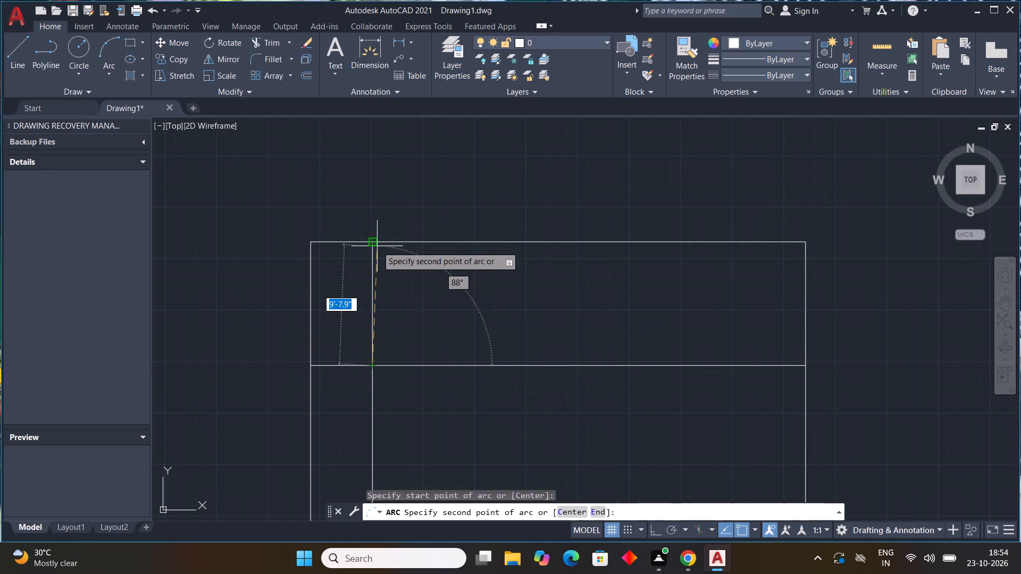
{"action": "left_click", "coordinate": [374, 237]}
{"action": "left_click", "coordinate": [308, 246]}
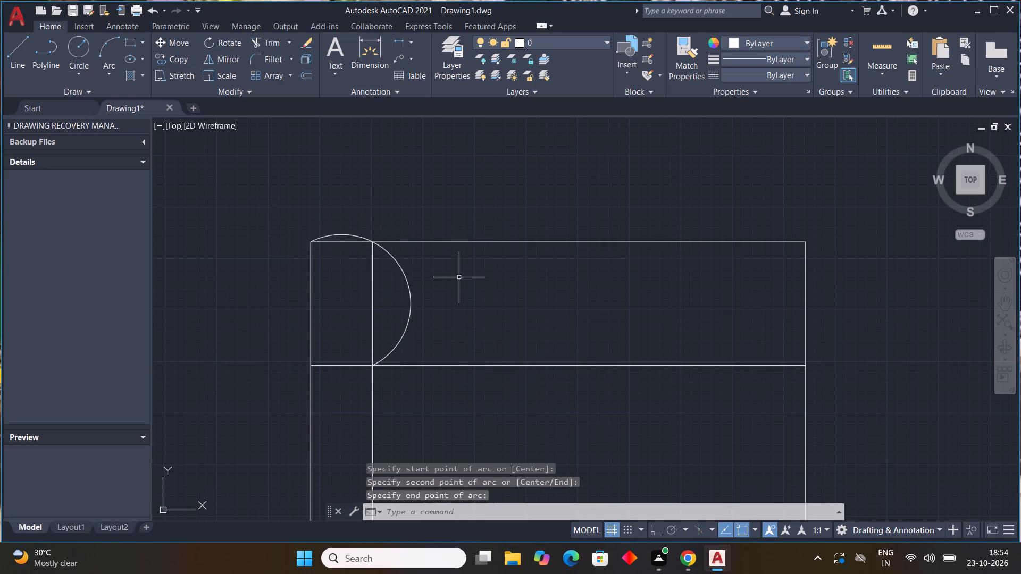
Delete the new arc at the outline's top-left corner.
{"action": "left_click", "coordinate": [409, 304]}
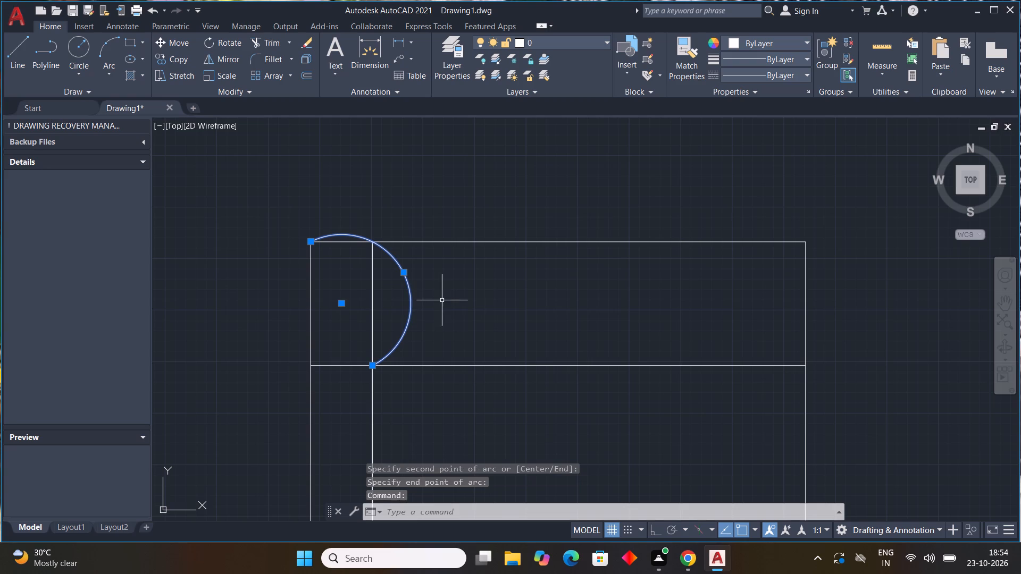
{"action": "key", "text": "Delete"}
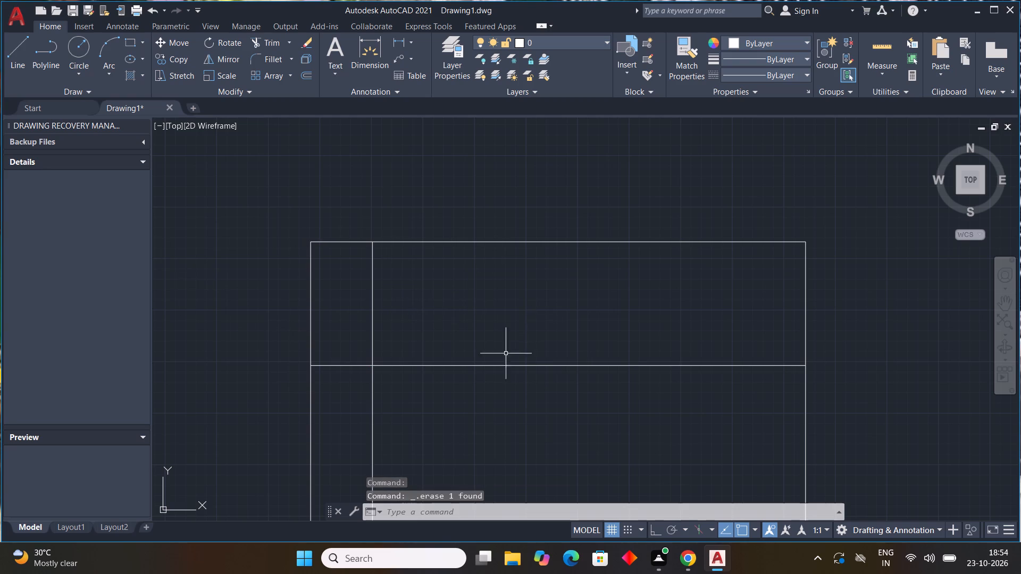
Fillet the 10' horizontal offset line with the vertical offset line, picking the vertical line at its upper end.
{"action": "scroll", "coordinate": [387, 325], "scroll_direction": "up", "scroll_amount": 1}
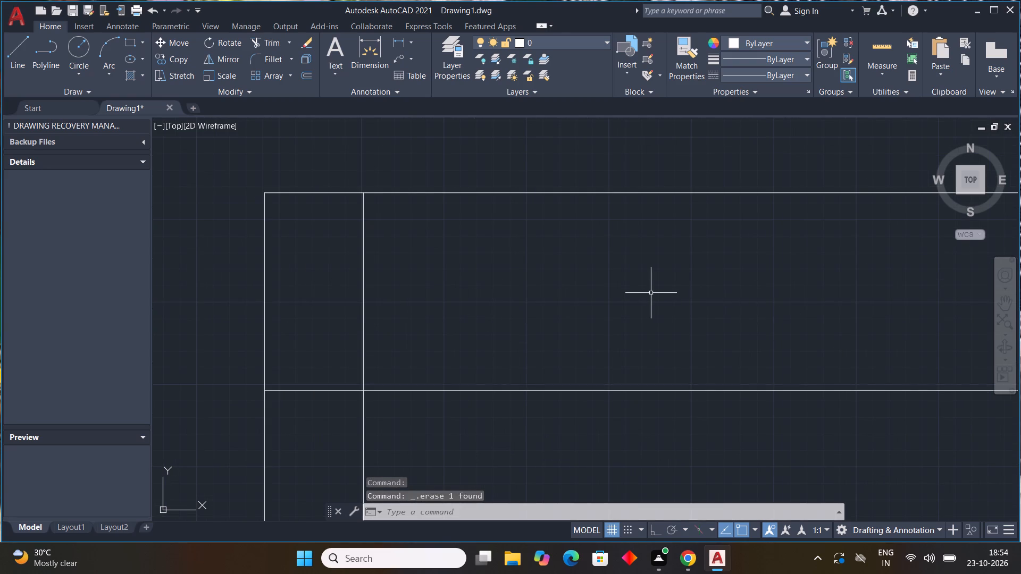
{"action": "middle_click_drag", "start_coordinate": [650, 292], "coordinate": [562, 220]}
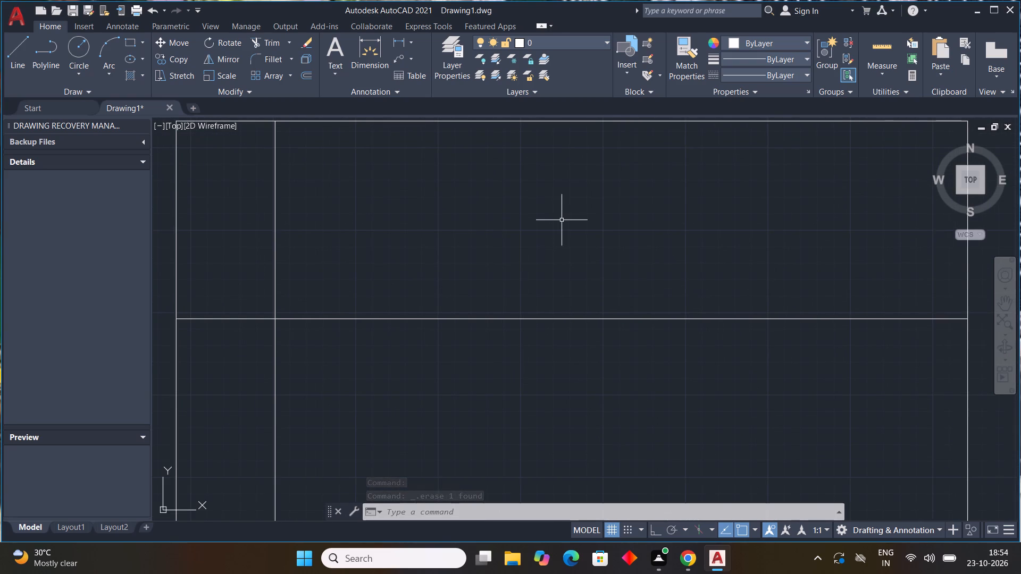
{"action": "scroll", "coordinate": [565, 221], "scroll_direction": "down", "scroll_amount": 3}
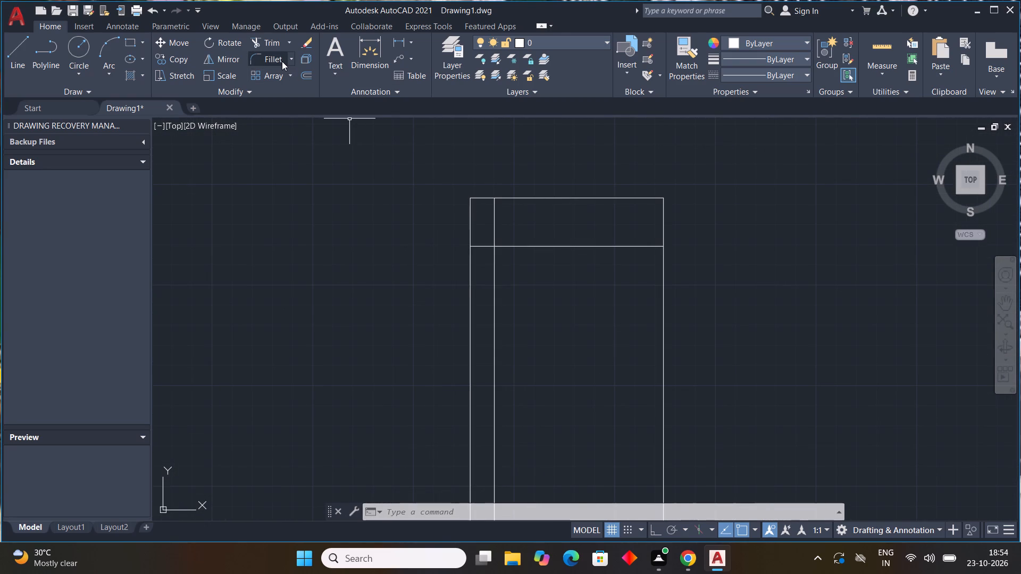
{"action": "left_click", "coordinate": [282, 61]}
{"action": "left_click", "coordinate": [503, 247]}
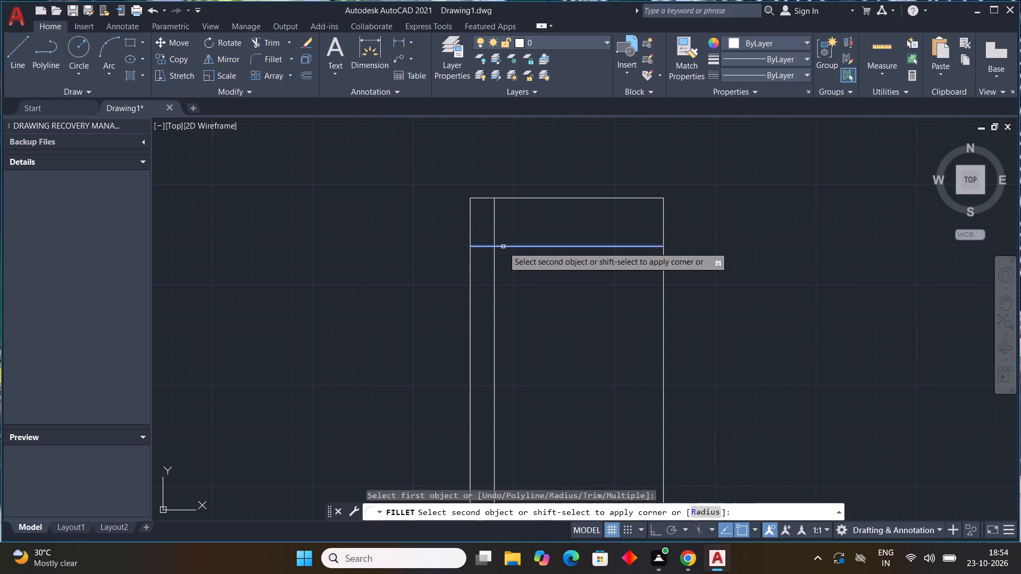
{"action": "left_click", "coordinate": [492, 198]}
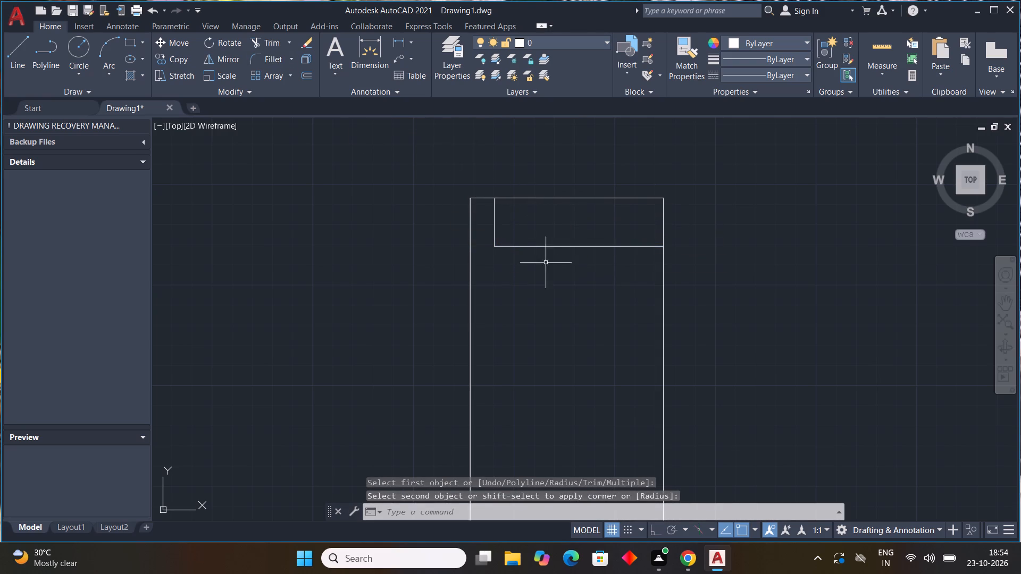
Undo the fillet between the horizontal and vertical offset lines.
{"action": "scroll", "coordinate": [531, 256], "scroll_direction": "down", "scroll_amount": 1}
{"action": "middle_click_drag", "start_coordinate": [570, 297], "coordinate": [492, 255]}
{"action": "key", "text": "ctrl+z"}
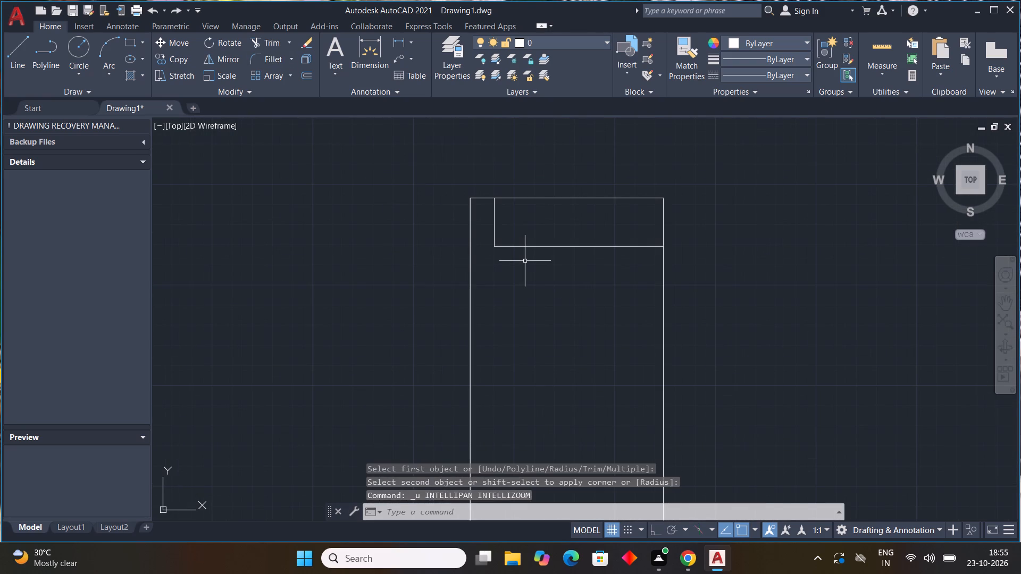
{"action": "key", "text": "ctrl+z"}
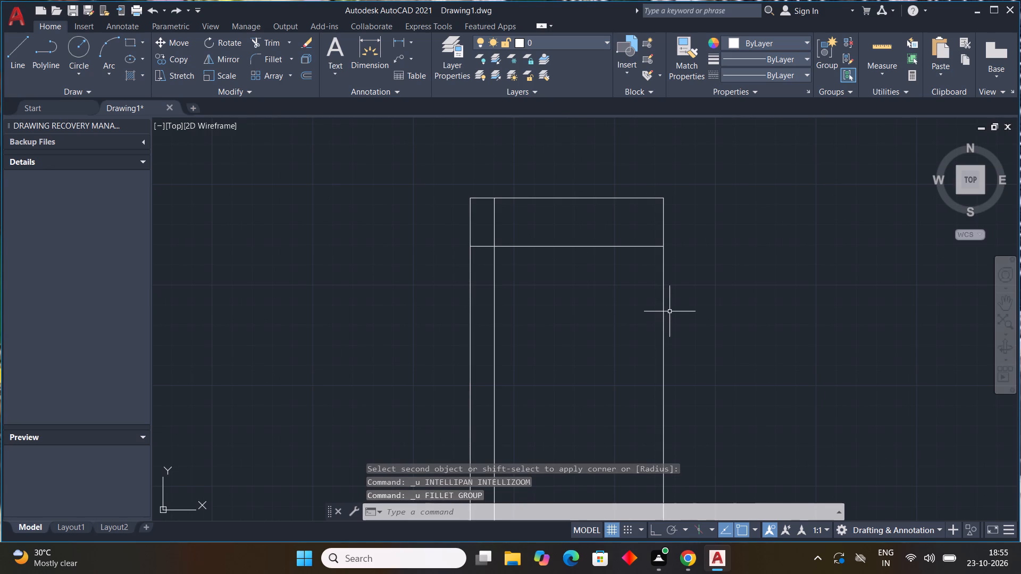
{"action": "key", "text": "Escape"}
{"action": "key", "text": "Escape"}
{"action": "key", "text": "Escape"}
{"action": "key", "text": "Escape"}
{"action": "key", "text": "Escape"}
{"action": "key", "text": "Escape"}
Offset the 10' horizontal offset line 9" downward to give the upper wall its thickness.
{"action": "middle_click_drag", "start_coordinate": [607, 293], "coordinate": [443, 229]}
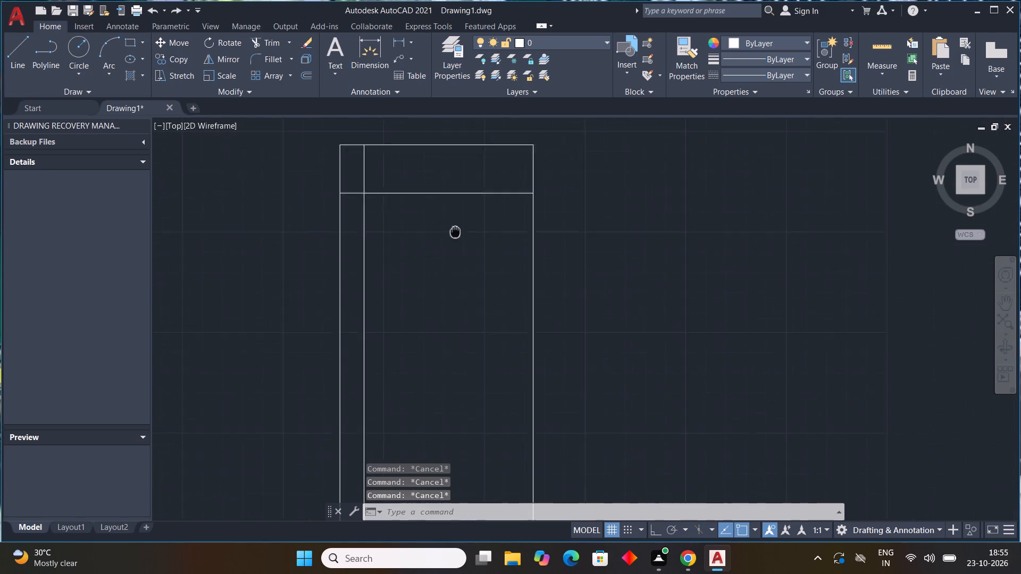
{"action": "middle_click_drag", "start_coordinate": [443, 229], "coordinate": [417, 229]}
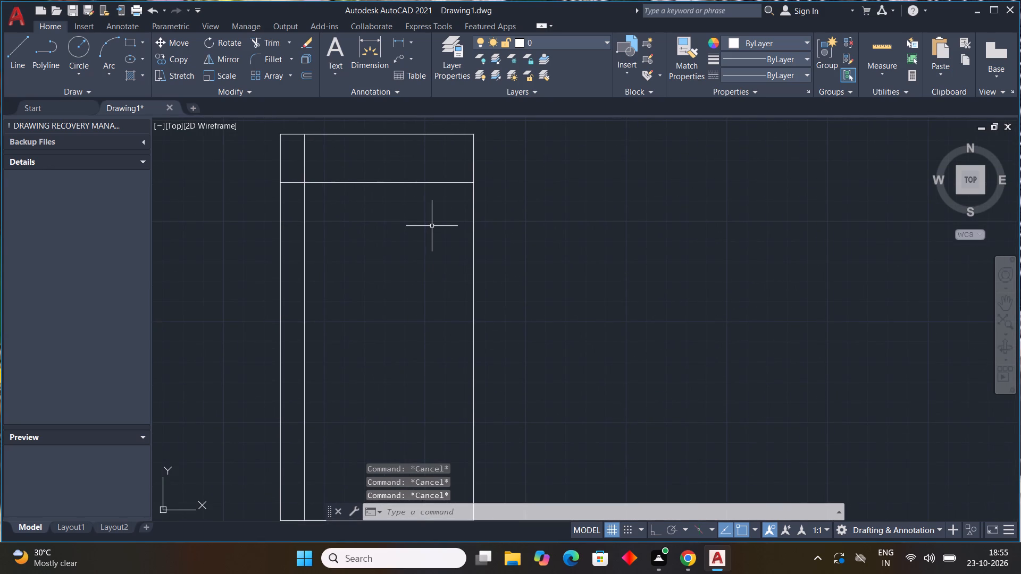
{"action": "scroll", "coordinate": [411, 217], "scroll_direction": "down", "scroll_amount": 2}
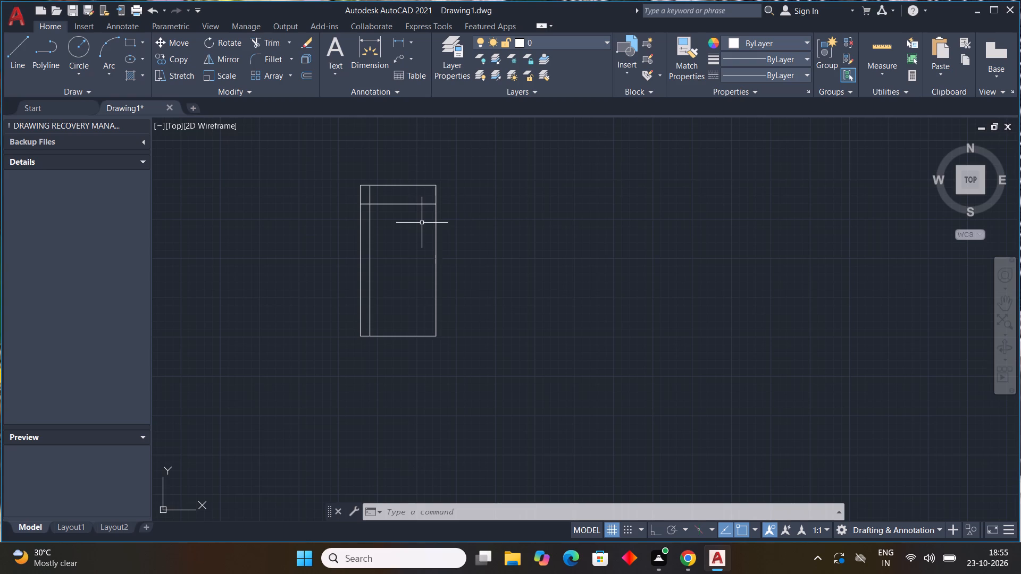
{"action": "scroll", "coordinate": [415, 210], "scroll_direction": "up", "scroll_amount": 3}
{"action": "middle_click_drag", "start_coordinate": [412, 214], "coordinate": [450, 289]}
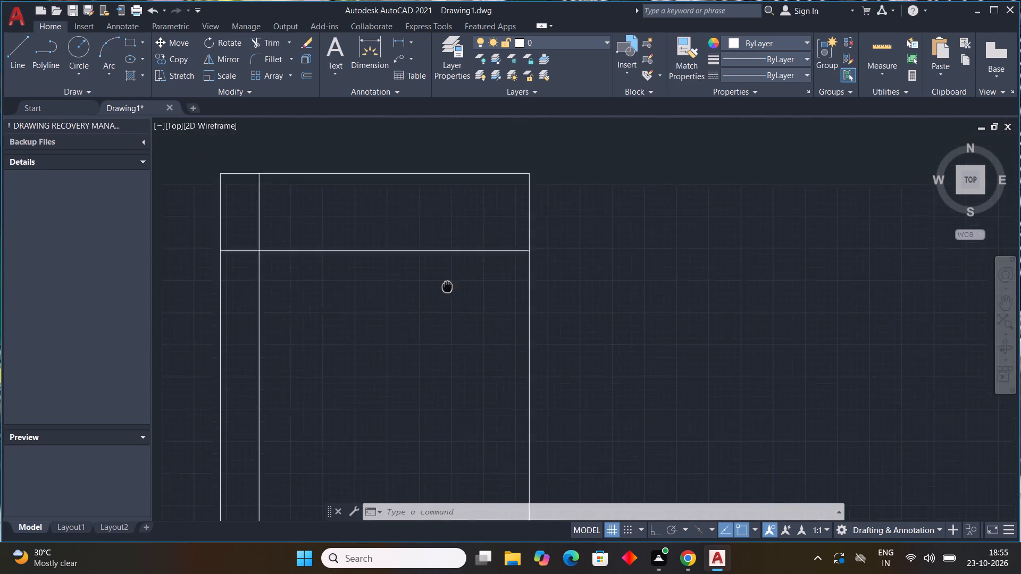
{"action": "middle_click_drag", "start_coordinate": [450, 289], "coordinate": [491, 309]}
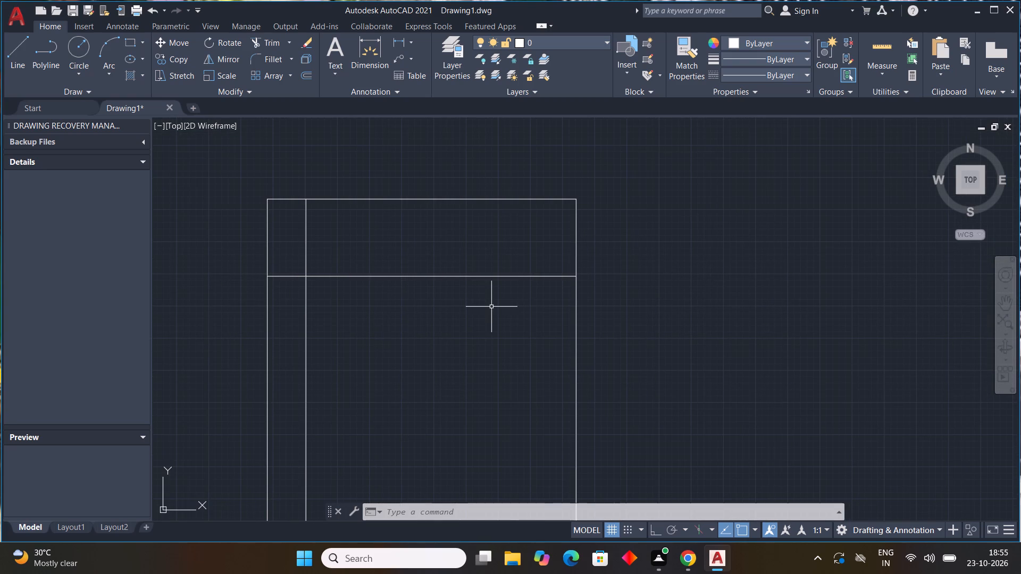
{"action": "type", "text": "off"}
{"action": "key", "text": "space"}
{"action": "key", "text": "9"}
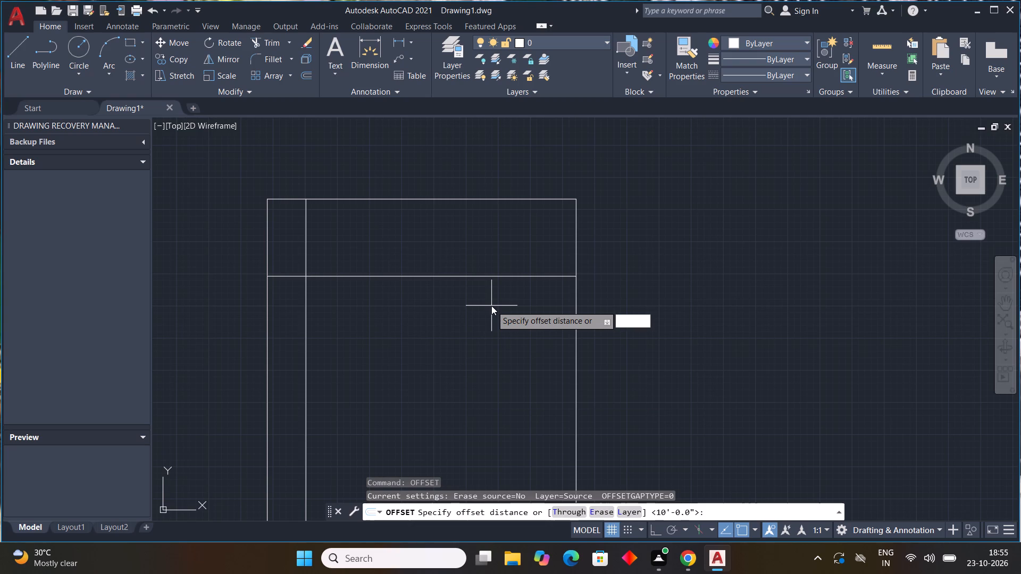
{"action": "key", "text": "shift+quotedbl"}
{"action": "key", "text": "Return"}
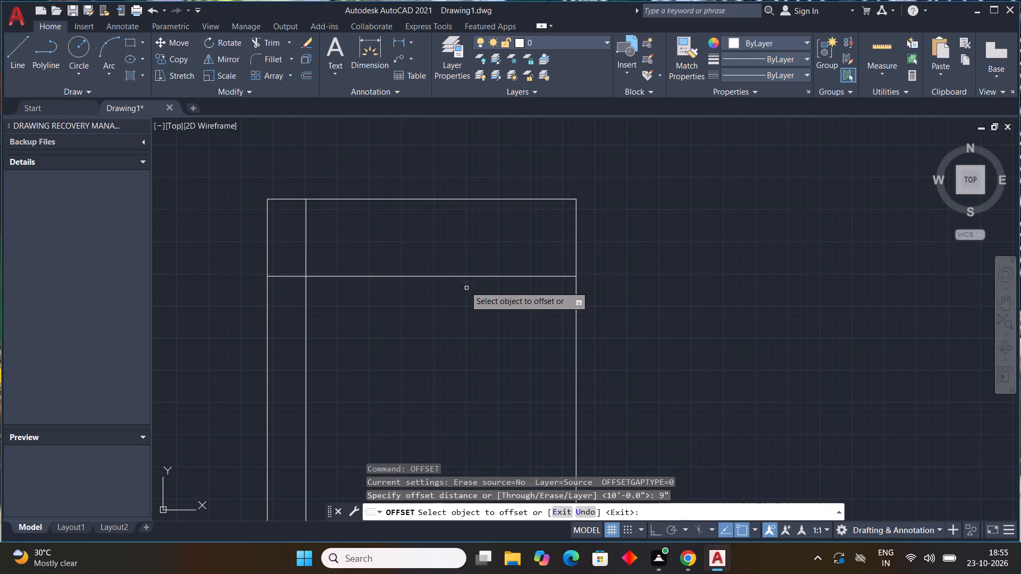
{"action": "left_click", "coordinate": [459, 277]}
{"action": "left_click", "coordinate": [463, 318]}
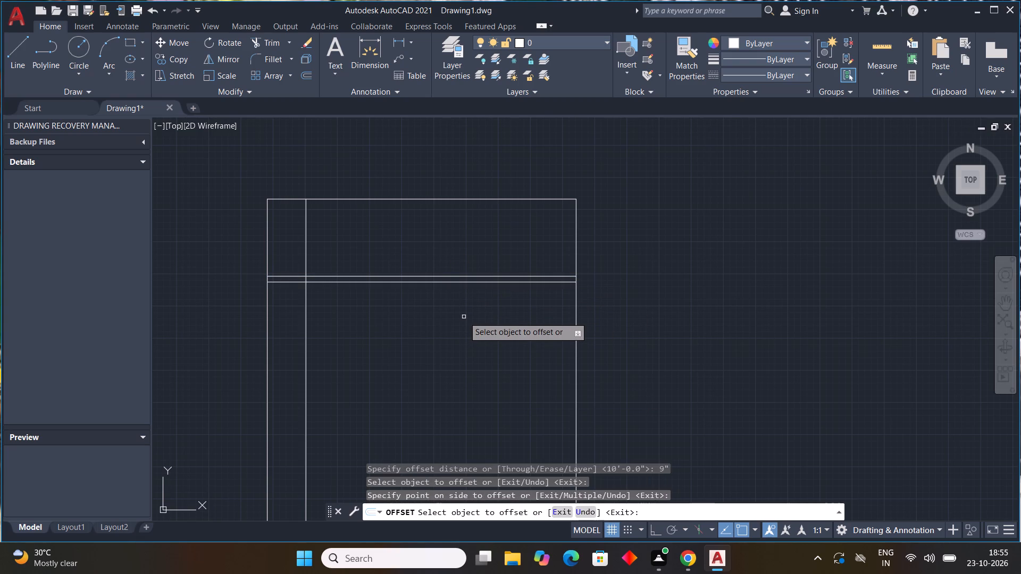
{"action": "key", "text": "Escape"}
{"action": "key", "text": "Escape"}
{"action": "key", "text": "Escape"}
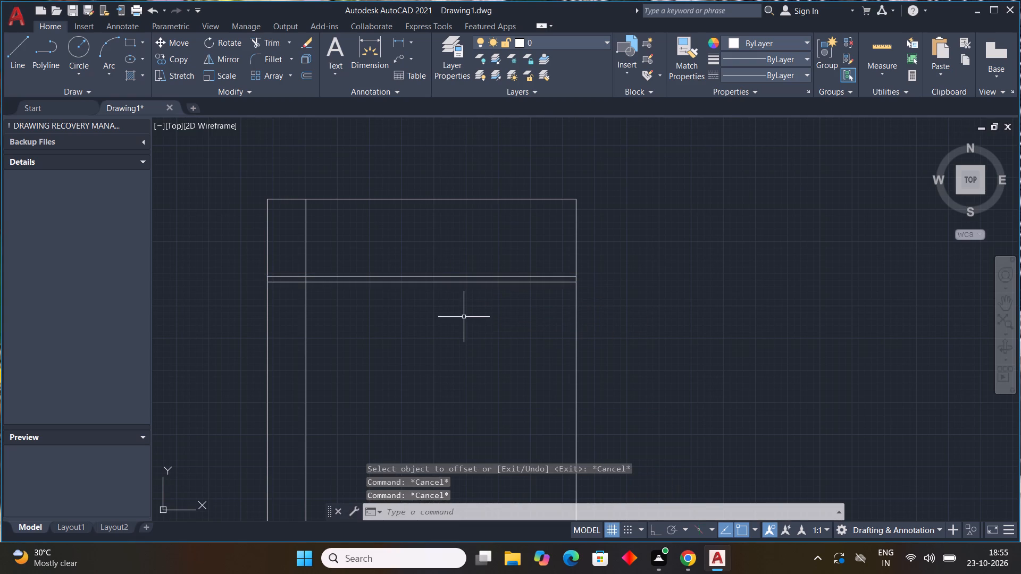
Trim both horizontal wall lines between the outline's left side and the vertical offset line.
{"action": "type", "text": "tr"}
{"action": "key", "text": "space"}
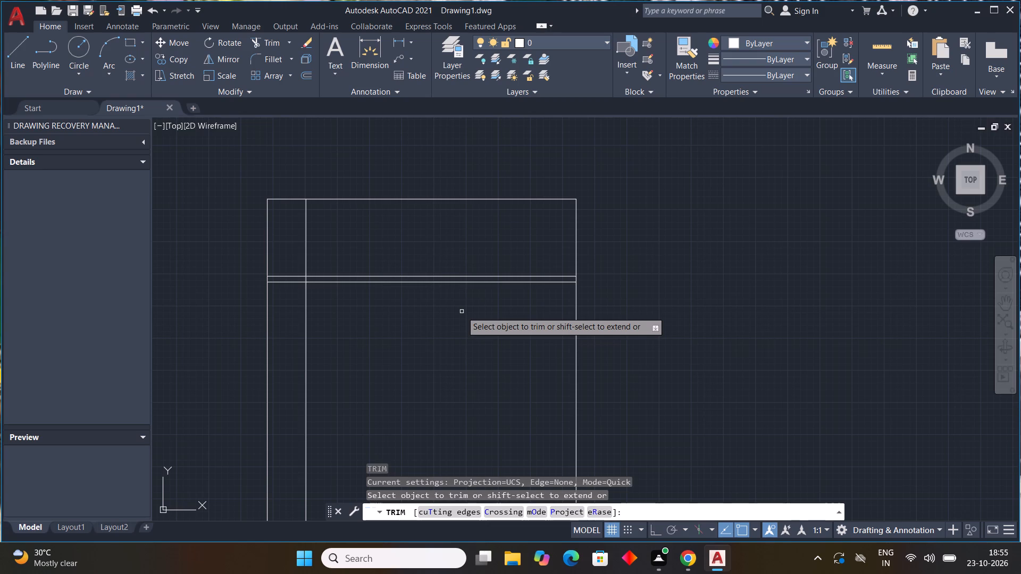
{"action": "left_click_drag", "start_coordinate": [290, 262], "coordinate": [288, 300]}
{"action": "key", "text": "Escape"}
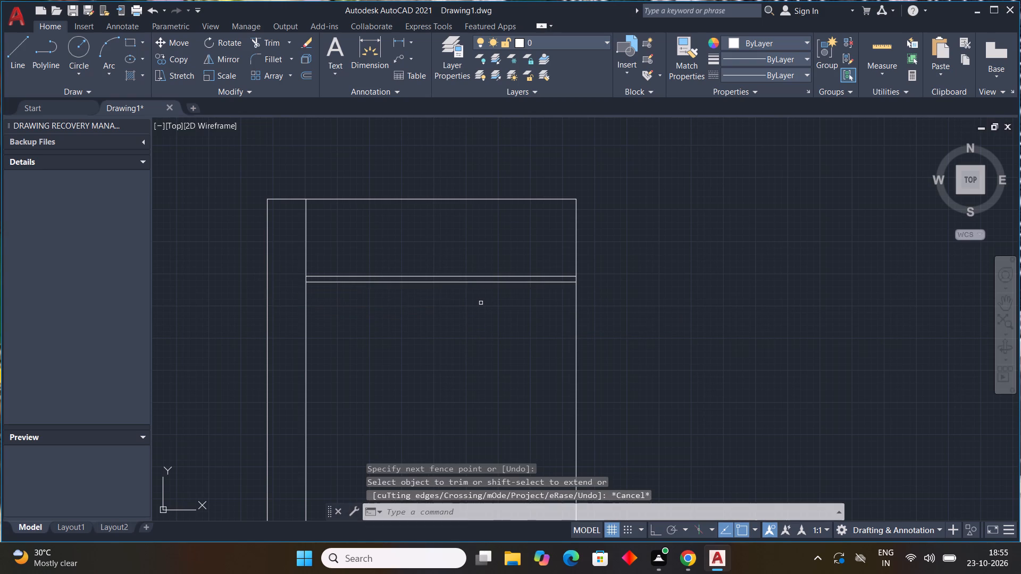
{"action": "key", "text": "Escape"}
{"action": "key", "text": "Escape"}
{"action": "key", "text": "Escape"}
{"action": "key", "text": "Escape"}
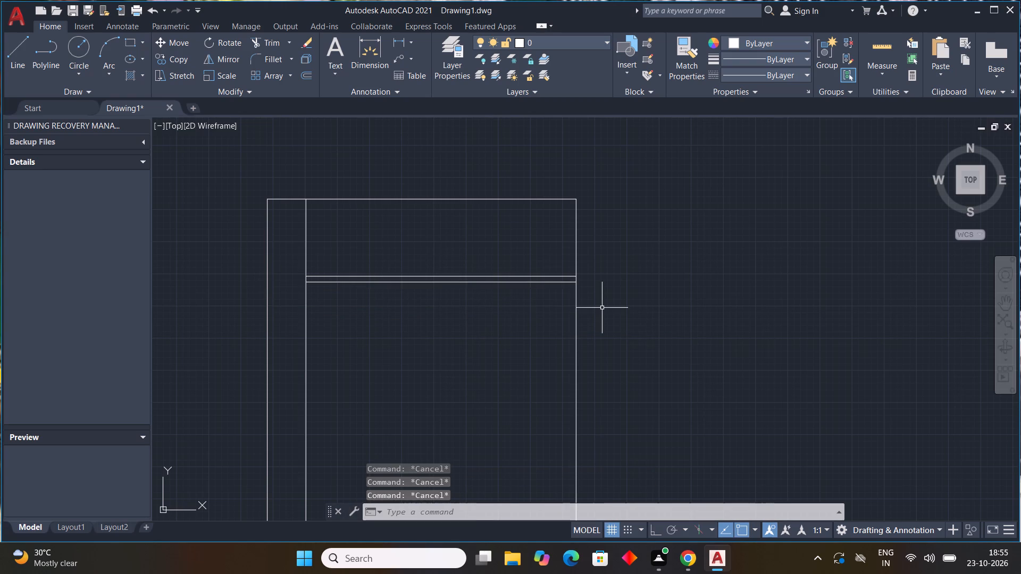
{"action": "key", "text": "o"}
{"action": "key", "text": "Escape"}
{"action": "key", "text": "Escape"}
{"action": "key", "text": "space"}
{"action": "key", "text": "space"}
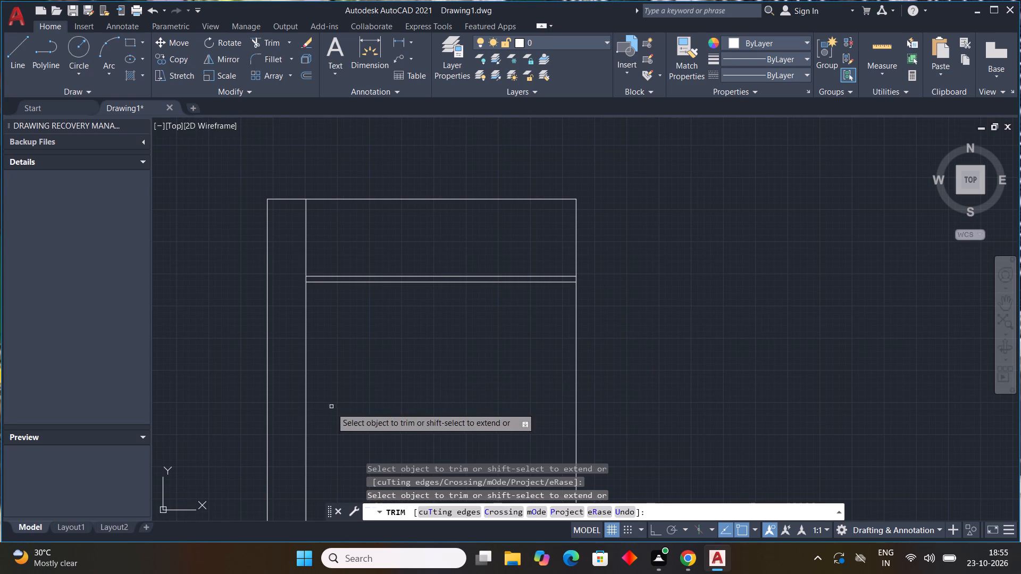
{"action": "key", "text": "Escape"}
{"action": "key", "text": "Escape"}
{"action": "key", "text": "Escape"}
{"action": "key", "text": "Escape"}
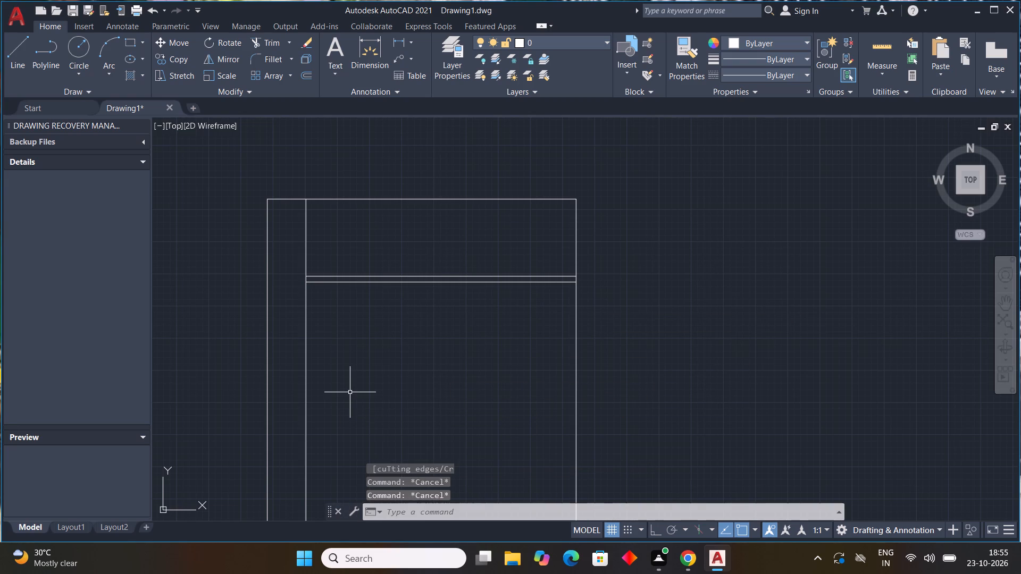
Offset the vertical offset line 9" to the right to give the left wall its thickness.
{"action": "type", "text": "off 9"}
{"action": "key", "text": "shift+quotedbl"}
{"action": "key", "text": "Return"}
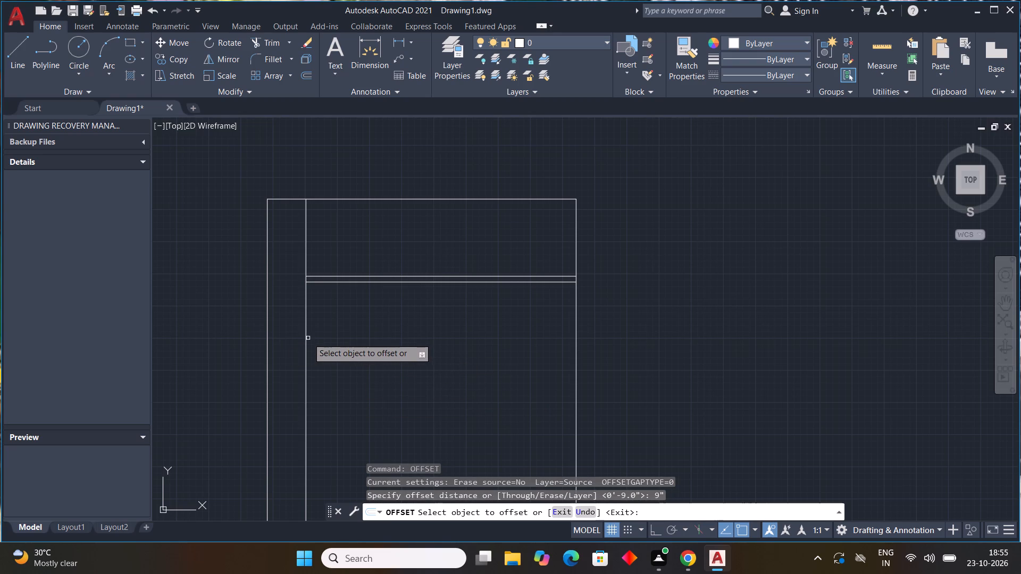
{"action": "left_click_drag", "start_coordinate": [304, 335], "coordinate": [325, 339]}
{"action": "left_click", "coordinate": [370, 341]}
{"action": "key", "text": "Escape"}
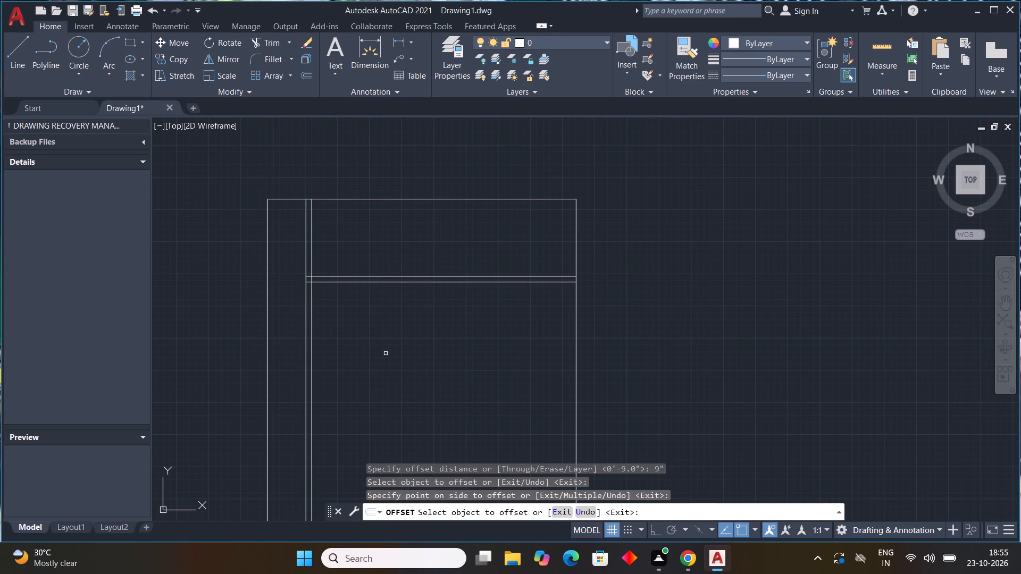
{"action": "key", "text": "Escape"}
{"action": "key", "text": "Escape"}
{"action": "key", "text": "Escape"}
{"action": "key", "text": "Escape"}
{"action": "key", "text": "Escape"}
{"action": "key", "text": "Escape"}
{"action": "key", "text": "Escape"}
{"action": "key", "text": "Escape"}
{"action": "key", "text": "Escape"}
{"action": "key", "text": "Escape"}
Trim the vertical wall lines above the upper wall and the overlapping inner line ends to form a clean wall corner.
{"action": "middle_click_drag", "start_coordinate": [373, 350], "coordinate": [342, 288]}
{"action": "type", "text": "tr"}
{"action": "key", "text": "space"}
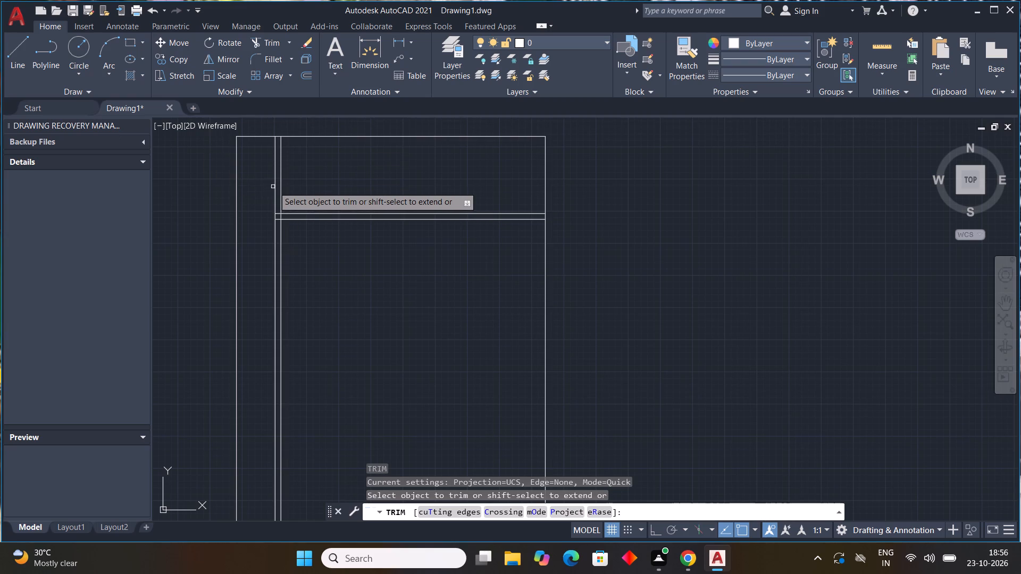
{"action": "left_click", "coordinate": [282, 193]}
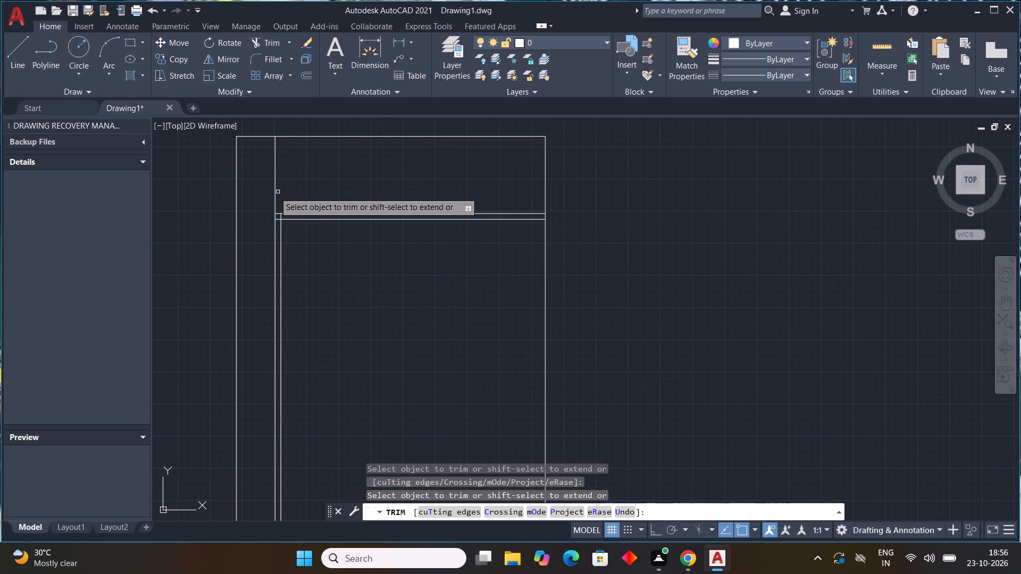
{"action": "left_click_drag", "start_coordinate": [257, 190], "coordinate": [290, 191]}
{"action": "scroll", "coordinate": [278, 227], "scroll_direction": "up", "scroll_amount": 3}
{"action": "left_click_drag", "start_coordinate": [278, 206], "coordinate": [278, 202]}
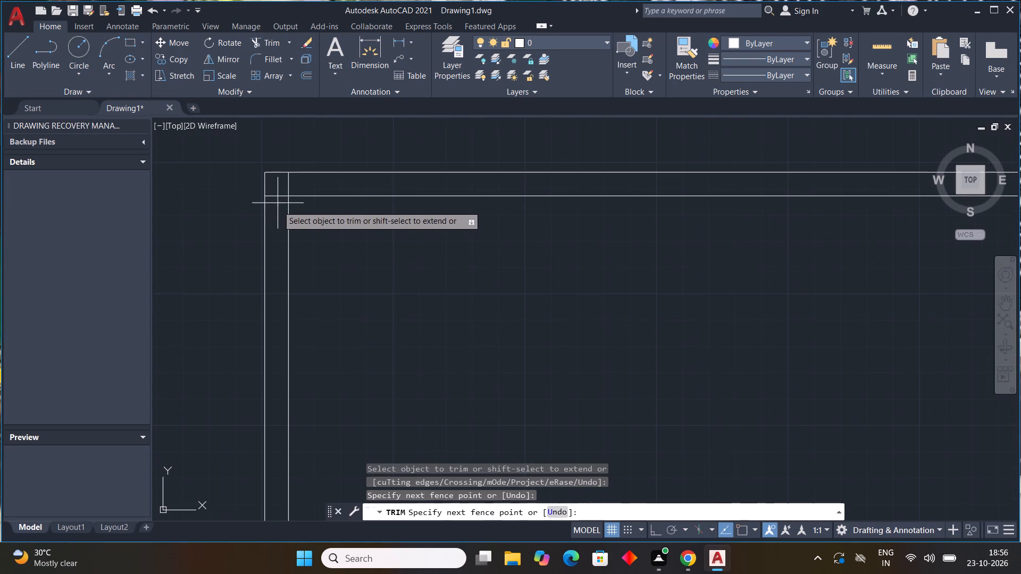
{"action": "left_click_drag", "start_coordinate": [278, 202], "coordinate": [291, 183]}
{"action": "scroll", "coordinate": [319, 211], "scroll_direction": "down", "scroll_amount": 3}
{"action": "scroll", "coordinate": [420, 280], "scroll_direction": "down", "scroll_amount": 3}
{"action": "middle_click_drag", "start_coordinate": [470, 316], "coordinate": [466, 310]}
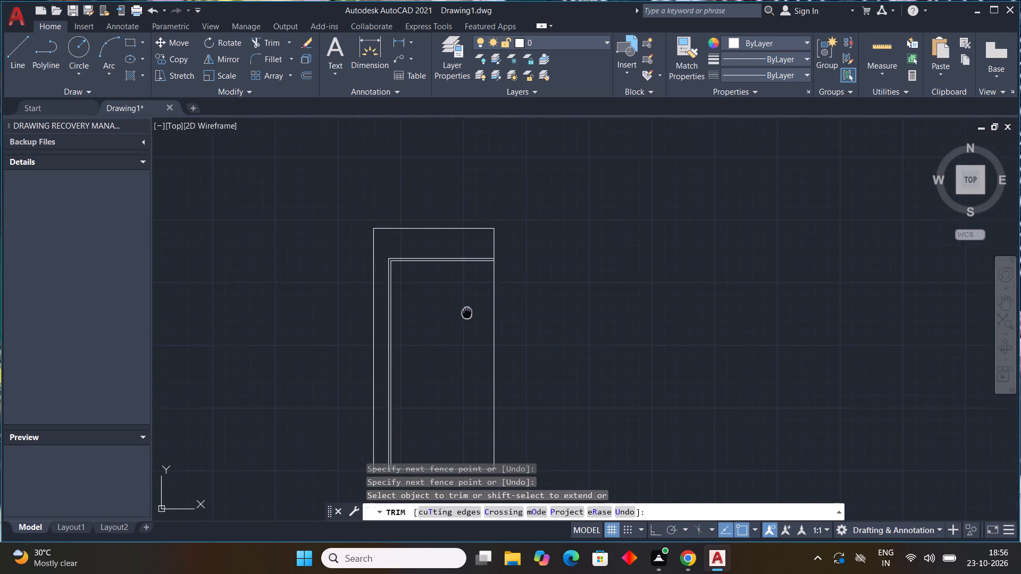
{"action": "middle_click_drag", "start_coordinate": [466, 310], "coordinate": [416, 233]}
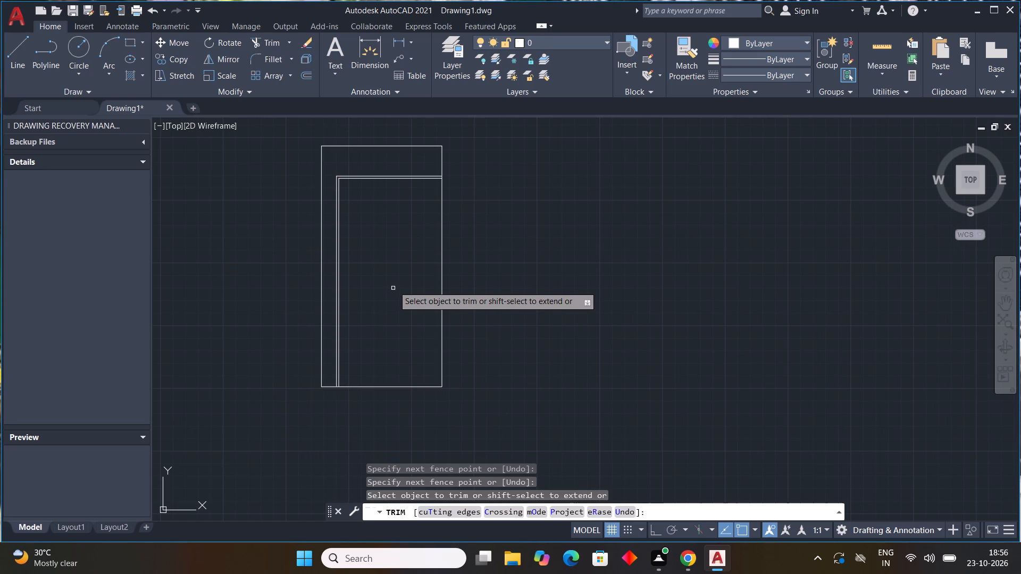
{"action": "key", "text": "Escape"}
{"action": "key", "text": "Escape"}
{"action": "key", "text": "Escape"}
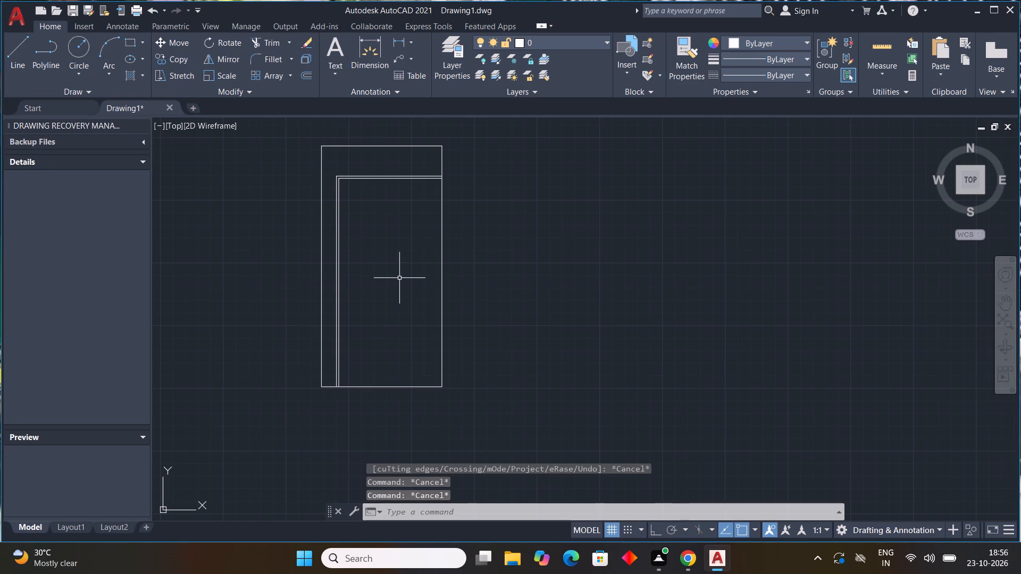
Offset the plot outline's right side 9" inward to give the right wall its thickness.
{"action": "type", "text": "off"}
{"action": "key", "text": "space"}
{"action": "key", "text": "9"}
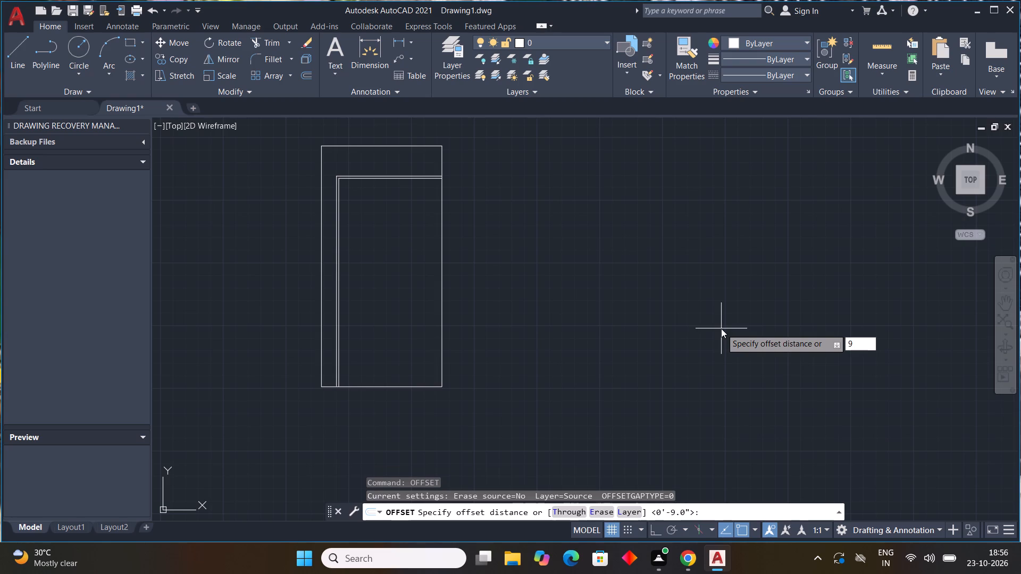
{"action": "key", "text": "shift+quotedbl"}
{"action": "key", "text": "Return"}
{"action": "scroll", "coordinate": [721, 328], "scroll_direction": "up", "scroll_amount": 2}
{"action": "scroll", "coordinate": [462, 284], "scroll_direction": "down", "scroll_amount": 2}
{"action": "middle_click_drag", "start_coordinate": [472, 299], "coordinate": [522, 347]}
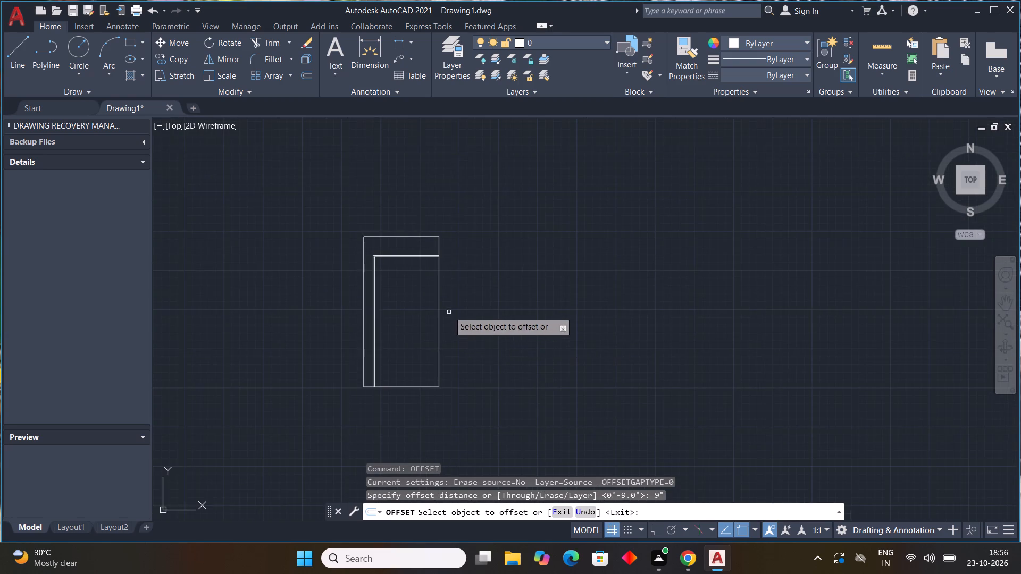
{"action": "scroll", "coordinate": [449, 309], "scroll_direction": "up", "scroll_amount": 2}
{"action": "left_click", "coordinate": [423, 296]}
{"action": "left_click", "coordinate": [357, 295]}
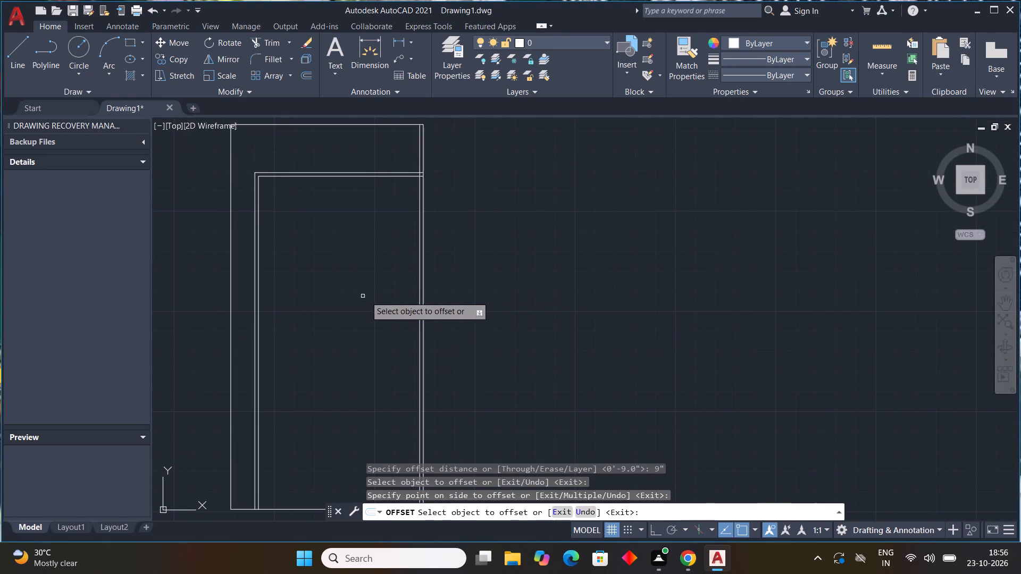
{"action": "key", "text": "Escape"}
{"action": "key", "text": "Escape"}
{"action": "key", "text": "Escape"}
{"action": "key", "text": "Escape"}
{"action": "key", "text": "Escape"}
Trim the right wall's inner line above the upper wall and the overlapping line ends to form a clean upper-right wall corner.
{"action": "type", "text": "tr"}
{"action": "key", "text": "space"}
{"action": "scroll", "coordinate": [423, 150], "scroll_direction": "up", "scroll_amount": 2}
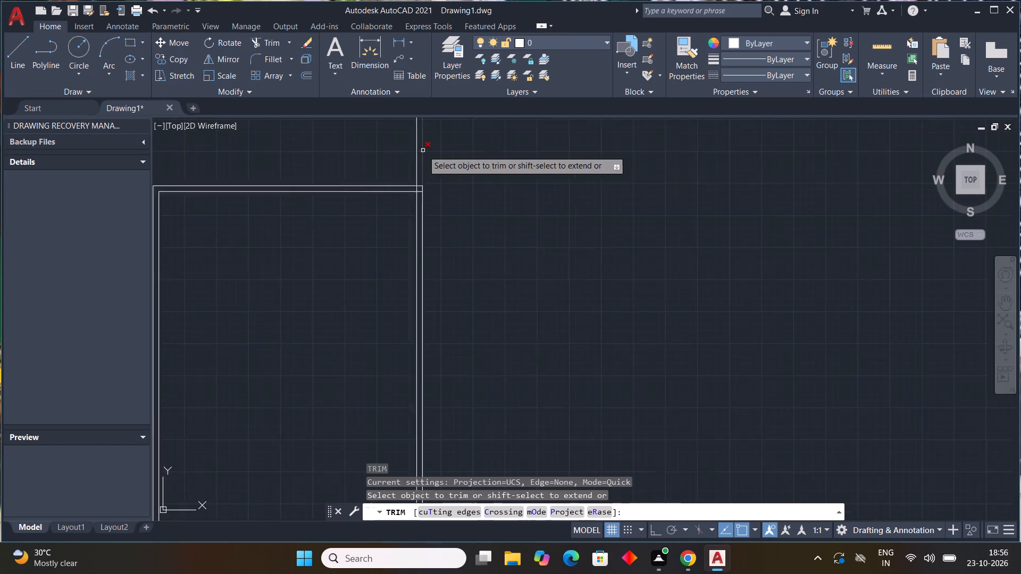
{"action": "scroll", "coordinate": [423, 150], "scroll_direction": "up", "scroll_amount": 2}
{"action": "left_click", "coordinate": [404, 185]}
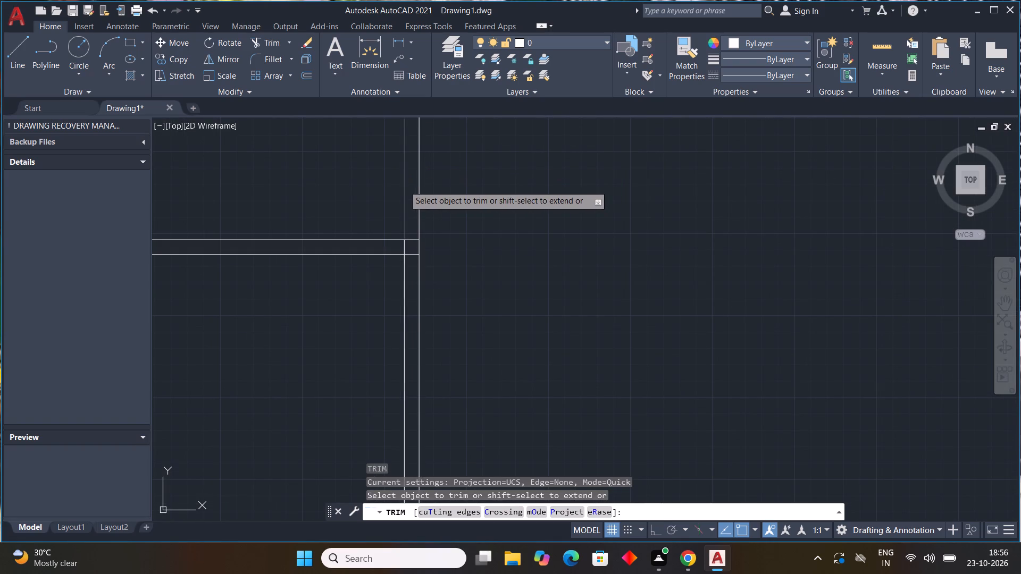
{"action": "scroll", "coordinate": [410, 264], "scroll_direction": "up", "scroll_amount": 3}
{"action": "left_click_drag", "start_coordinate": [412, 250], "coordinate": [369, 191]}
{"action": "scroll", "coordinate": [456, 215], "scroll_direction": "down", "scroll_amount": 2}
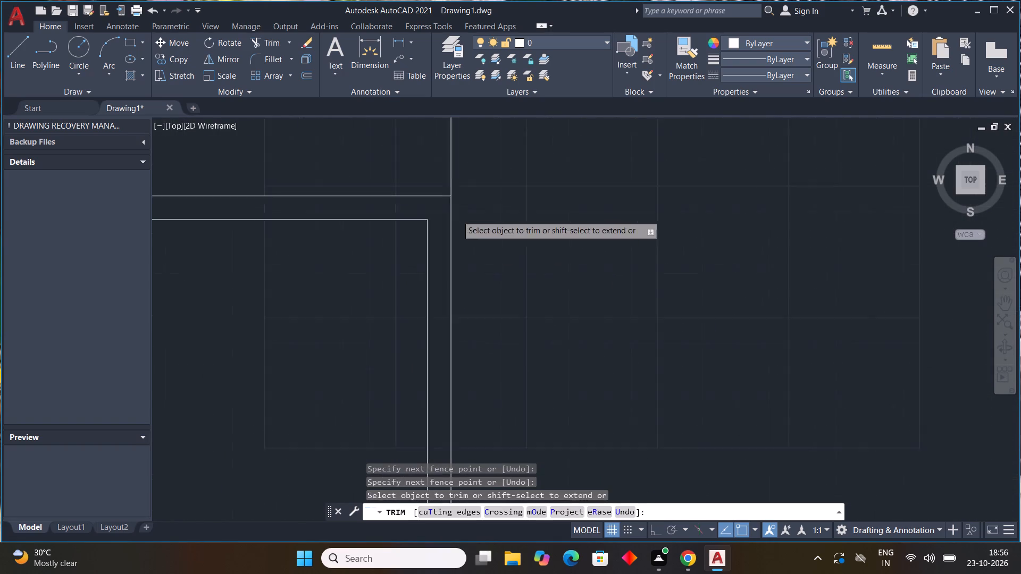
{"action": "scroll", "coordinate": [457, 215], "scroll_direction": "down", "scroll_amount": 2}
{"action": "scroll", "coordinate": [524, 241], "scroll_direction": "down", "scroll_amount": 2}
{"action": "middle_click_drag", "start_coordinate": [541, 267], "coordinate": [502, 174]}
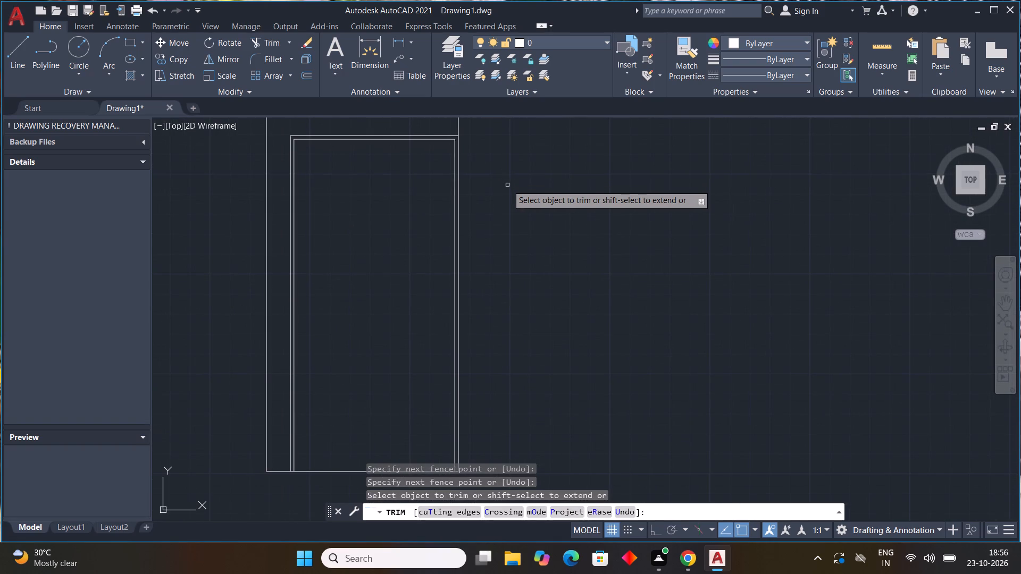
{"action": "key", "text": "Escape"}
{"action": "key", "text": "Escape"}
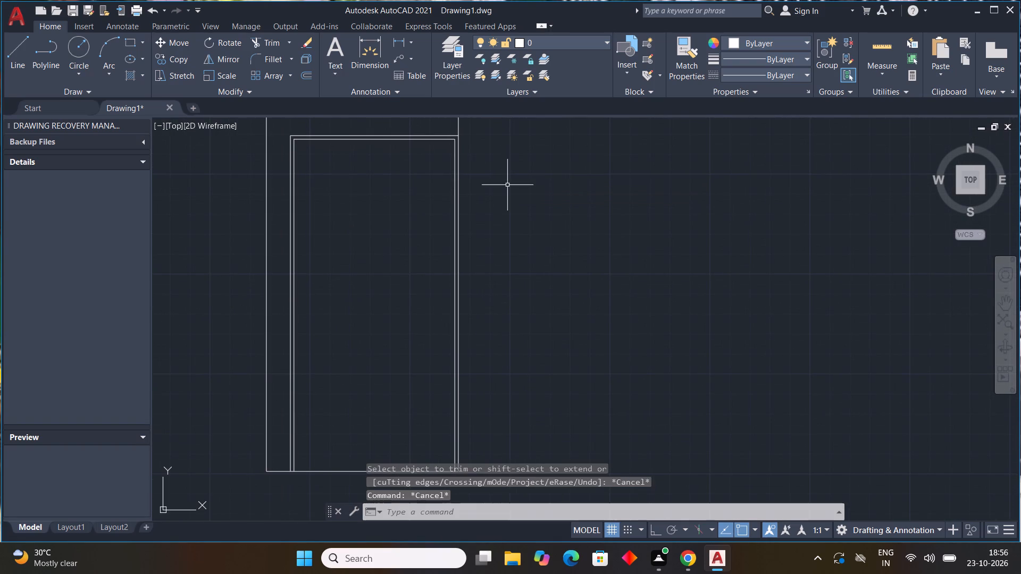
{"action": "key", "text": "Escape"}
{"action": "key", "text": "Escape"}
{"action": "key", "text": "Escape"}
{"action": "key", "text": "Escape"}
{"action": "key", "text": "Escape"}
{"action": "key", "text": "Escape"}
{"action": "key", "text": "Escape"}
{"action": "key", "text": "Escape"}
{"action": "key", "text": "Escape"}
{"action": "key", "text": "Escape"}
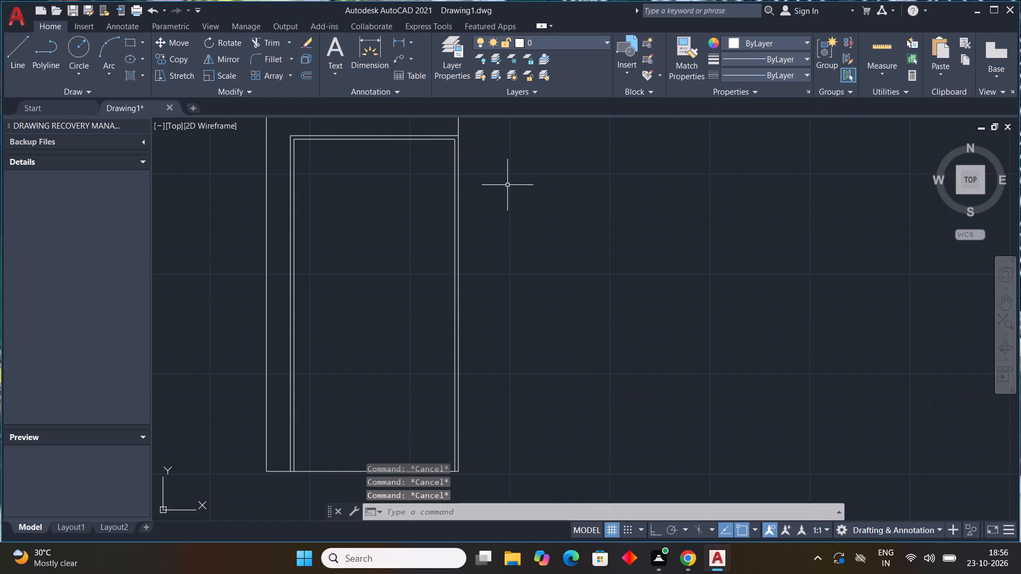
Offset the left wall's inner line 7' to the right to place the first interior partition line.
{"action": "type", "text": "off"}
{"action": "key", "text": "space"}
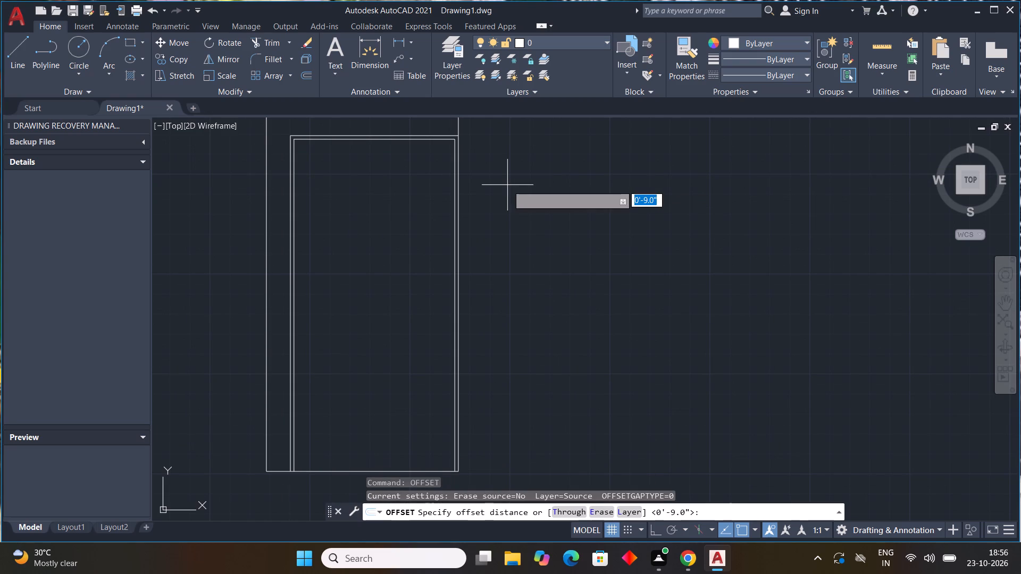
{"action": "type", "text": "7'"}
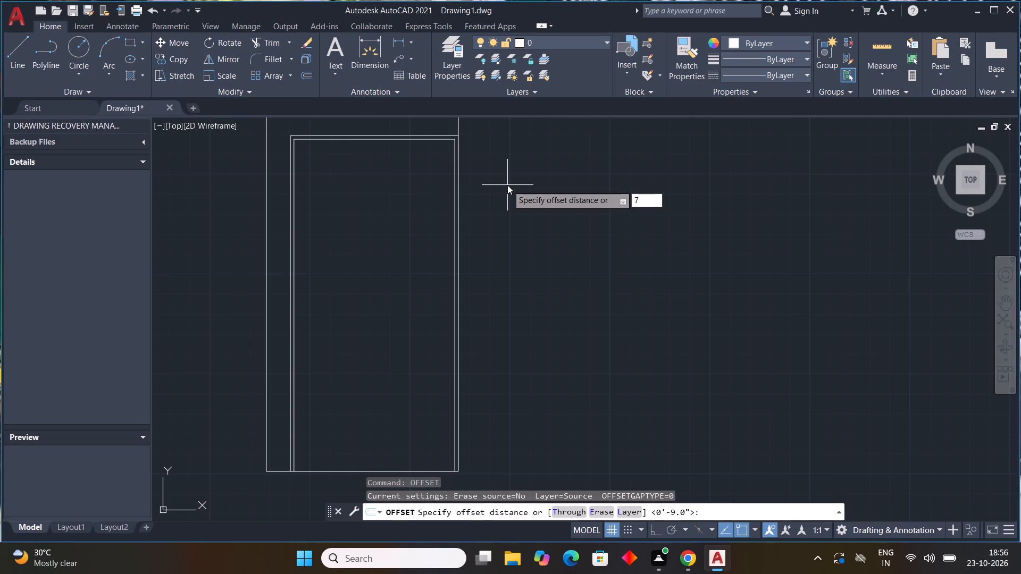
{"action": "key", "text": "Return"}
{"action": "left_click", "coordinate": [294, 182]}
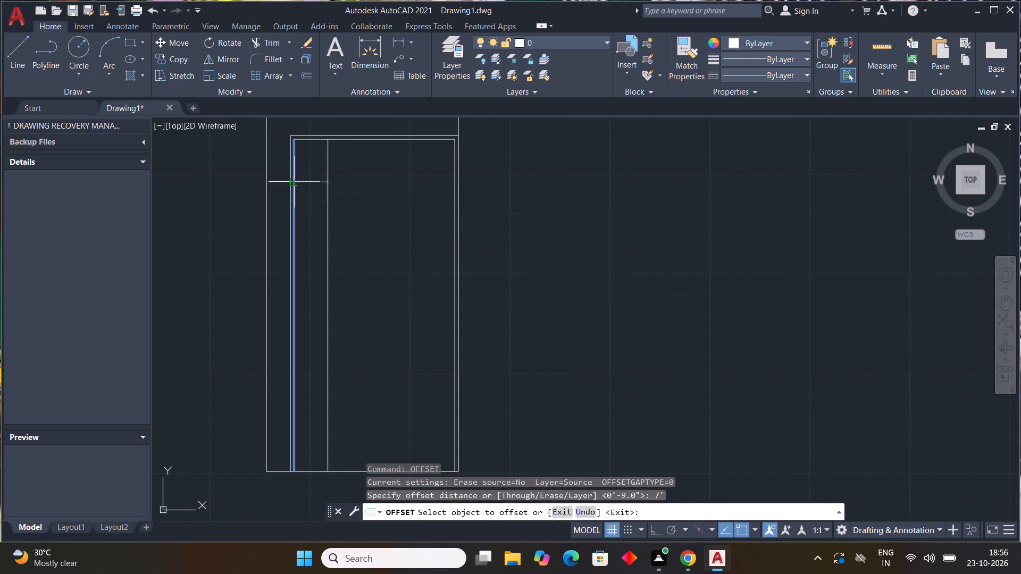
{"action": "left_click", "coordinate": [431, 204]}
{"action": "key", "text": "Escape"}
Offset the first partition line 4.5" to the right to give the partition its thickness.
{"action": "key", "text": "space"}
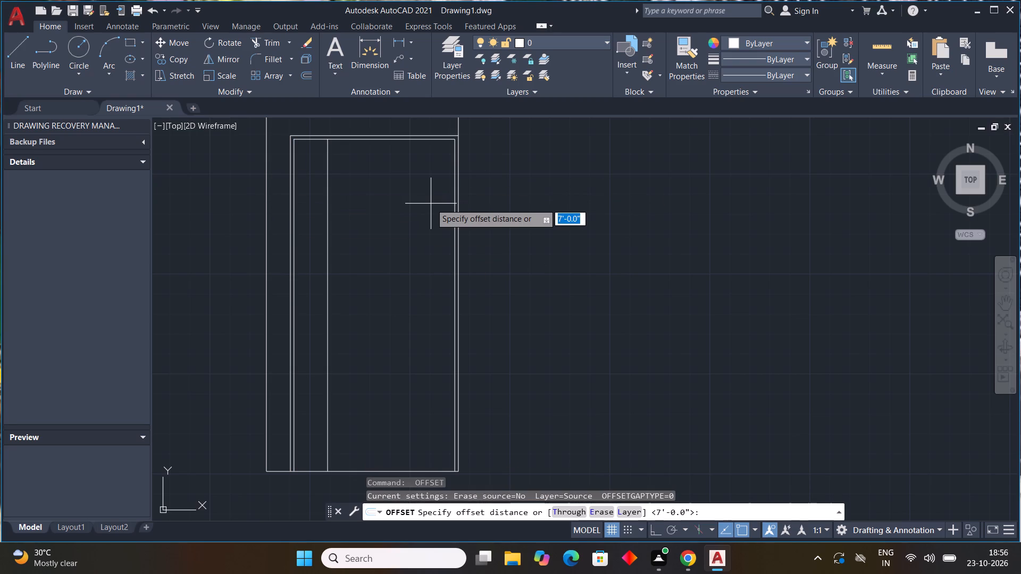
{"action": "type", "text": "4.5\""}
{"action": "key", "text": "Return"}
{"action": "right_click", "coordinate": [431, 203]}
{"action": "scroll", "coordinate": [538, 212], "scroll_direction": "down", "scroll_amount": 2}
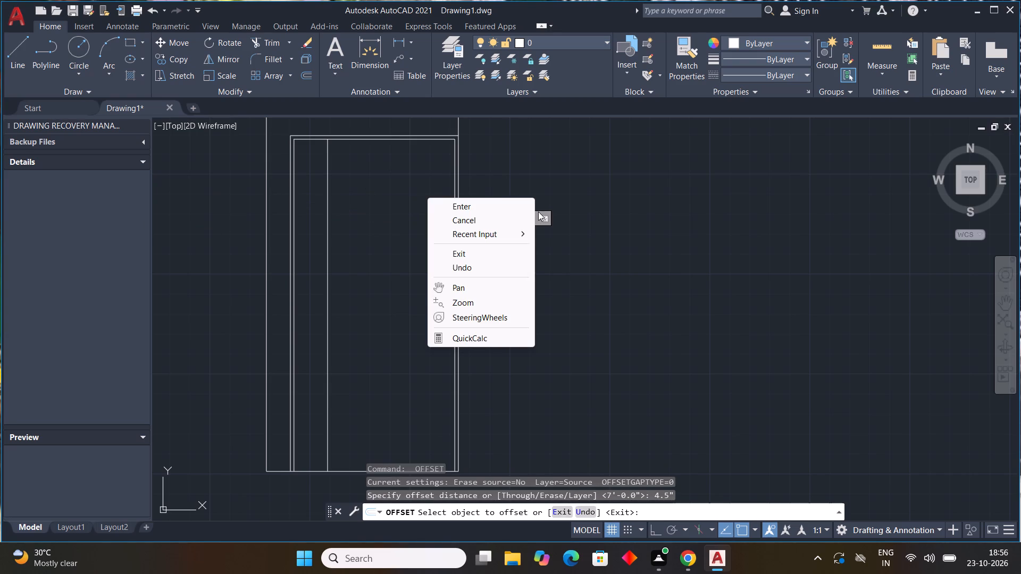
{"action": "scroll", "coordinate": [538, 212], "scroll_direction": "down", "scroll_amount": 2}
{"action": "left_click", "coordinate": [415, 176]}
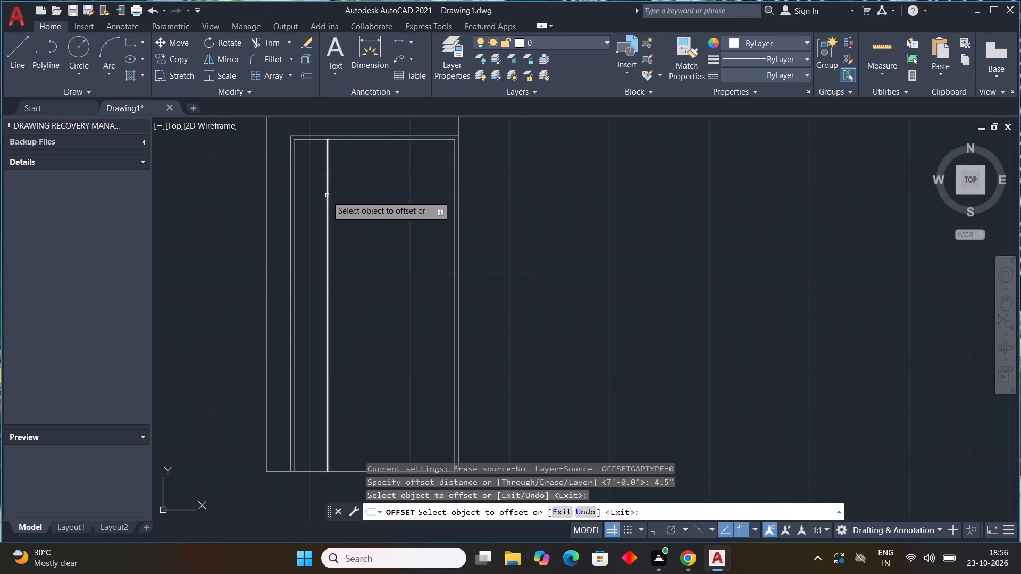
{"action": "left_click", "coordinate": [324, 196]}
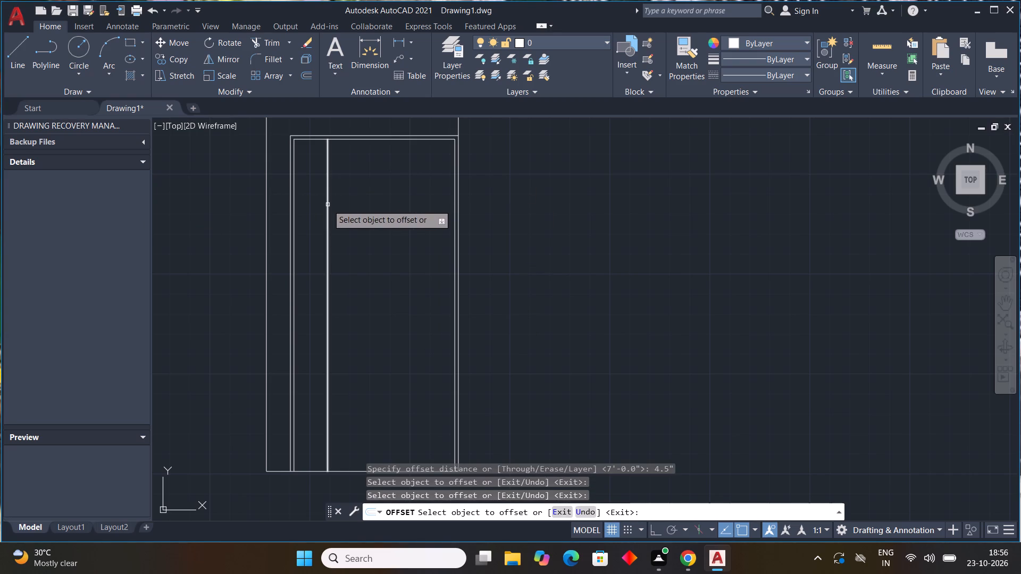
{"action": "left_click", "coordinate": [328, 205]}
{"action": "left_click", "coordinate": [388, 215]}
{"action": "key", "text": "Escape"}
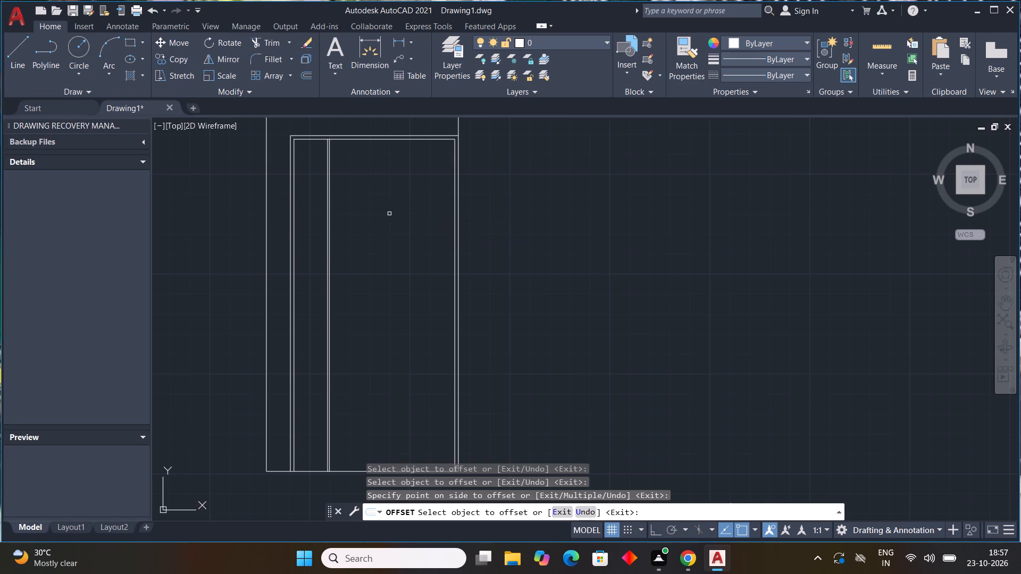
Offset the right line of the 4.5" partition 7'7" to the right to place the second interior wall line.
{"action": "scroll", "coordinate": [336, 178], "scroll_direction": "up", "scroll_amount": 2}
{"action": "middle_click_drag", "start_coordinate": [355, 230], "coordinate": [365, 395]}
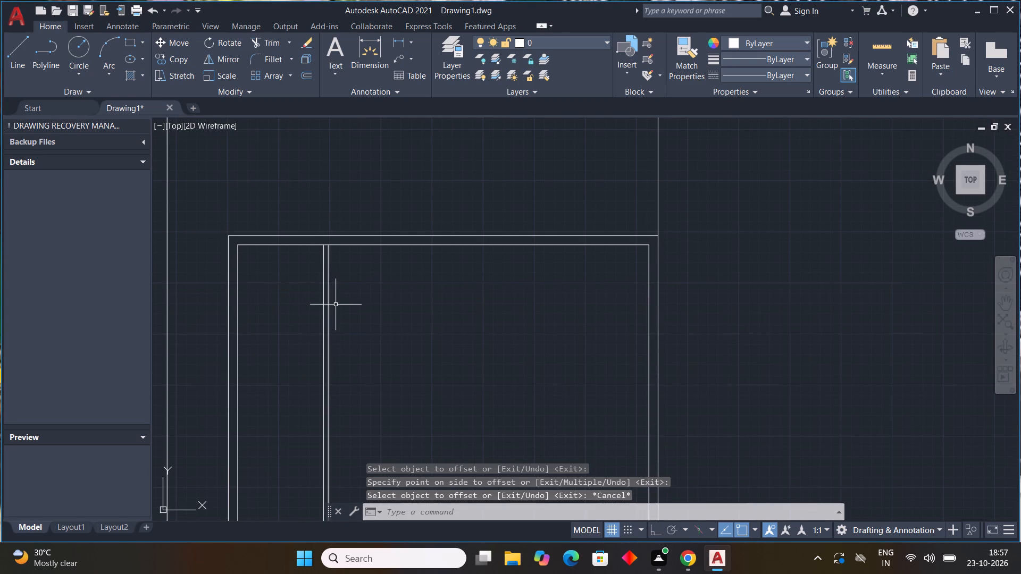
{"action": "scroll", "coordinate": [351, 278], "scroll_direction": "down", "scroll_amount": 1}
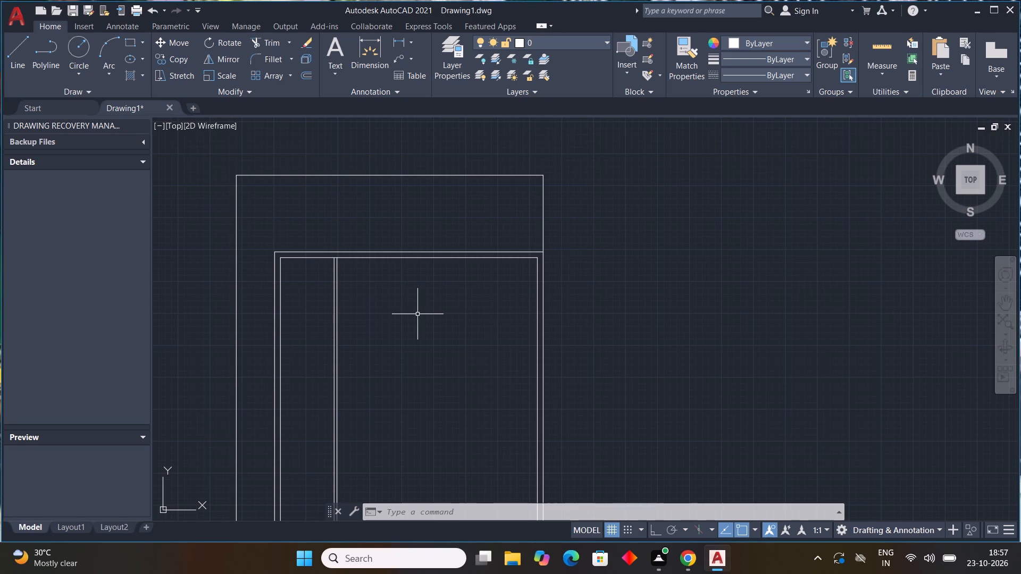
{"action": "middle_click_drag", "start_coordinate": [417, 309], "coordinate": [393, 297]}
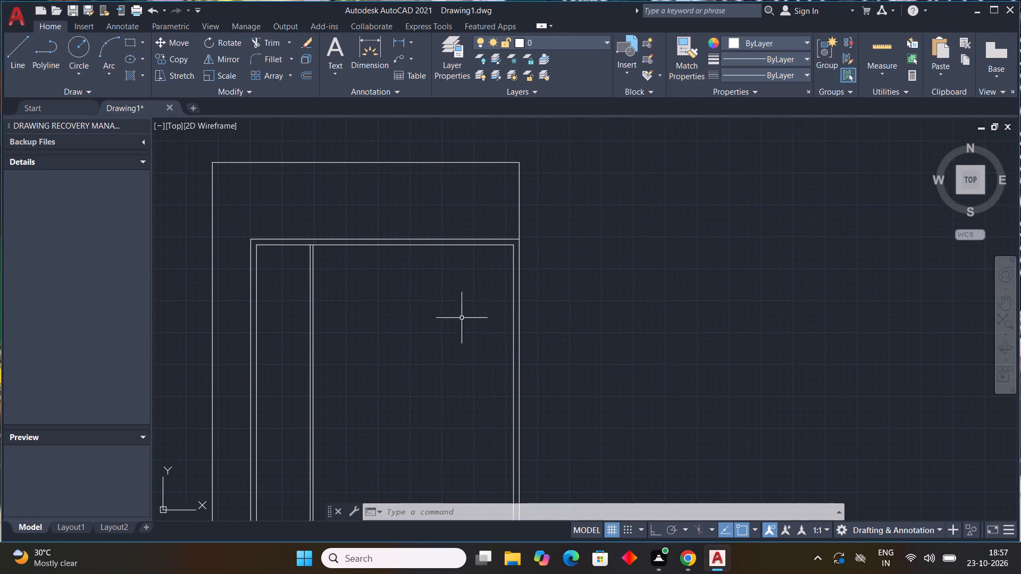
{"action": "scroll", "coordinate": [459, 318], "scroll_direction": "down", "scroll_amount": 1}
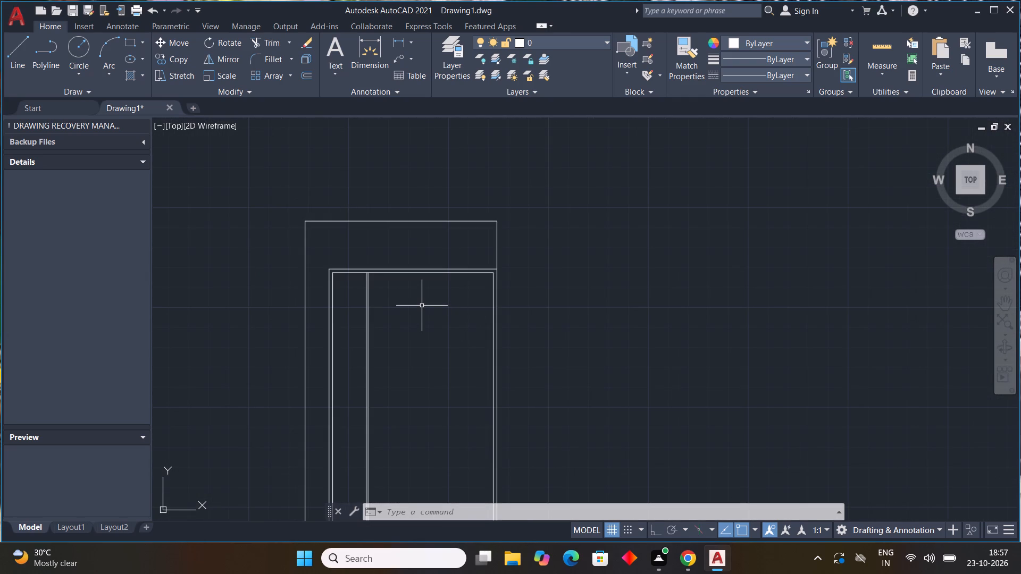
{"action": "type", "text": "off"}
{"action": "key", "text": "space"}
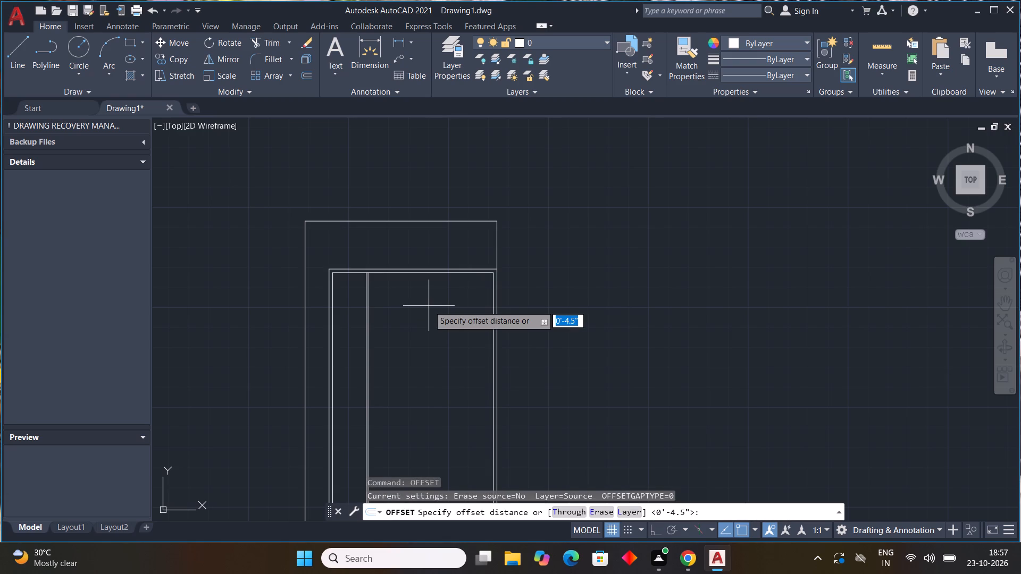
{"action": "key", "text": "7"}
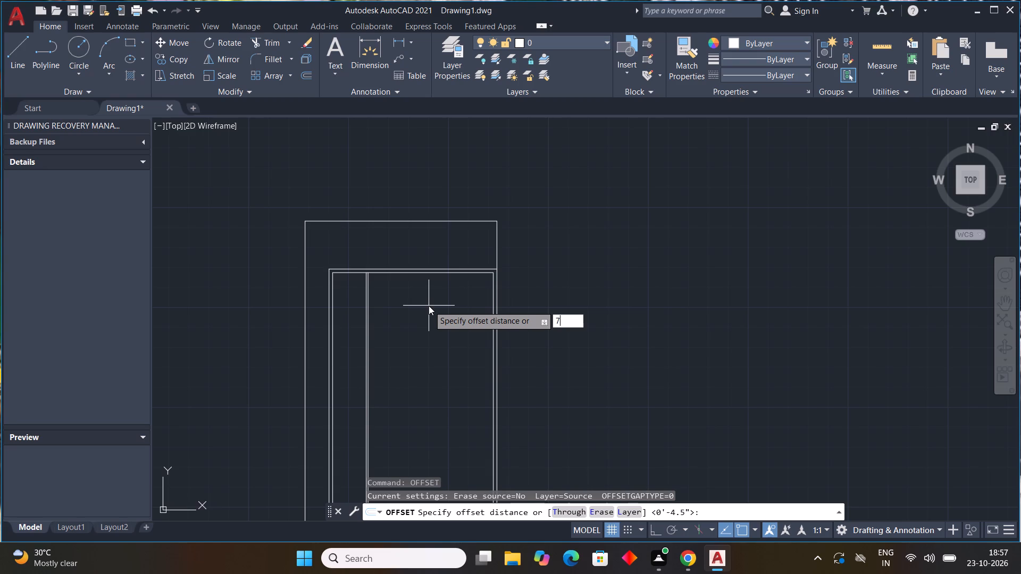
{"action": "type", "text": "'7"}
{"action": "key", "text": "shift+quotedbl"}
{"action": "key", "text": "Return"}
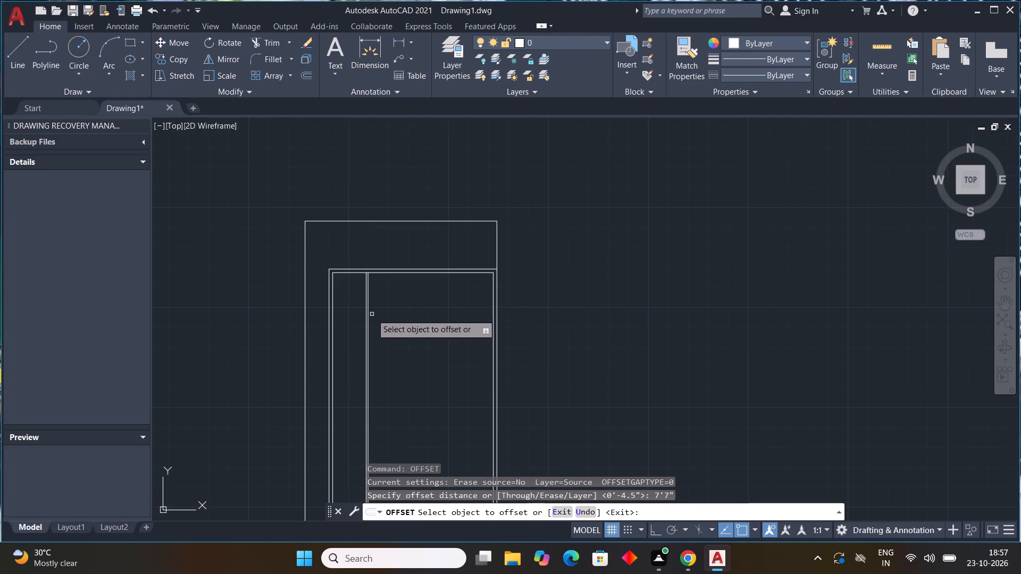
{"action": "scroll", "coordinate": [372, 314], "scroll_direction": "up", "scroll_amount": 2}
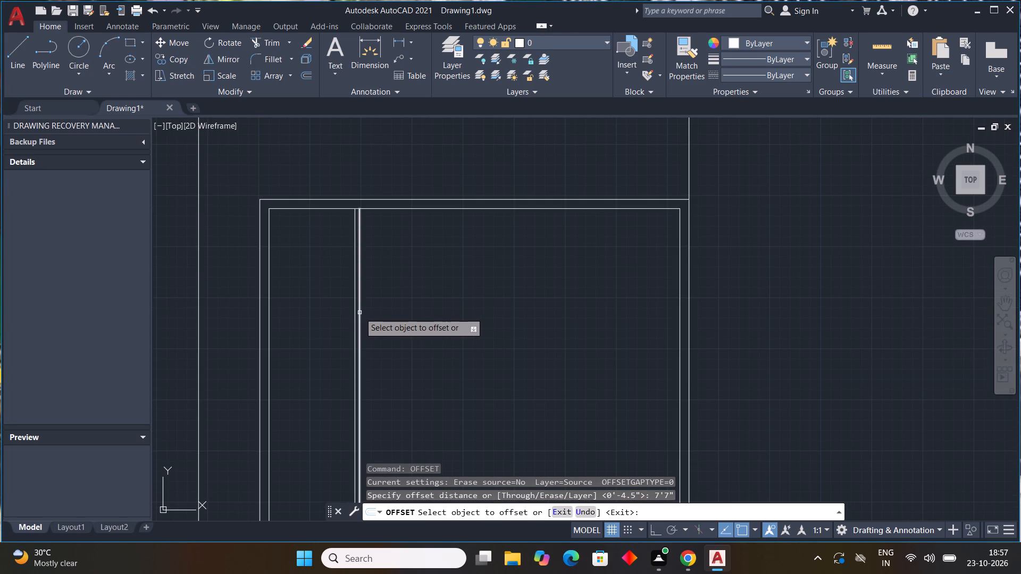
{"action": "left_click", "coordinate": [359, 313]}
{"action": "left_click", "coordinate": [465, 315]}
{"action": "key", "text": "Escape"}
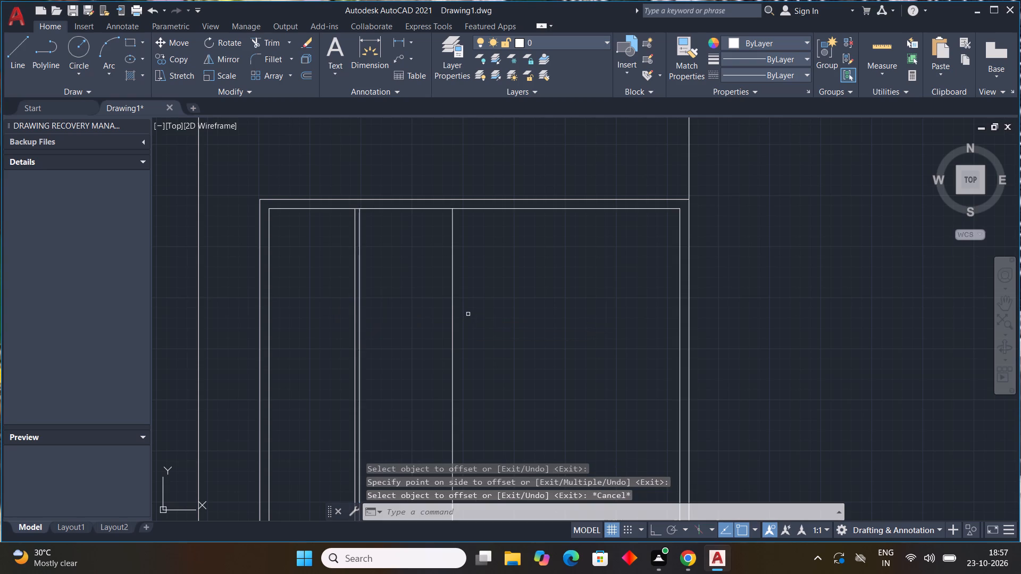
Offset the second interior wall line 9" to the right to give that wall its thickness.
{"action": "key", "text": "space"}
{"action": "type", "text": "9"}
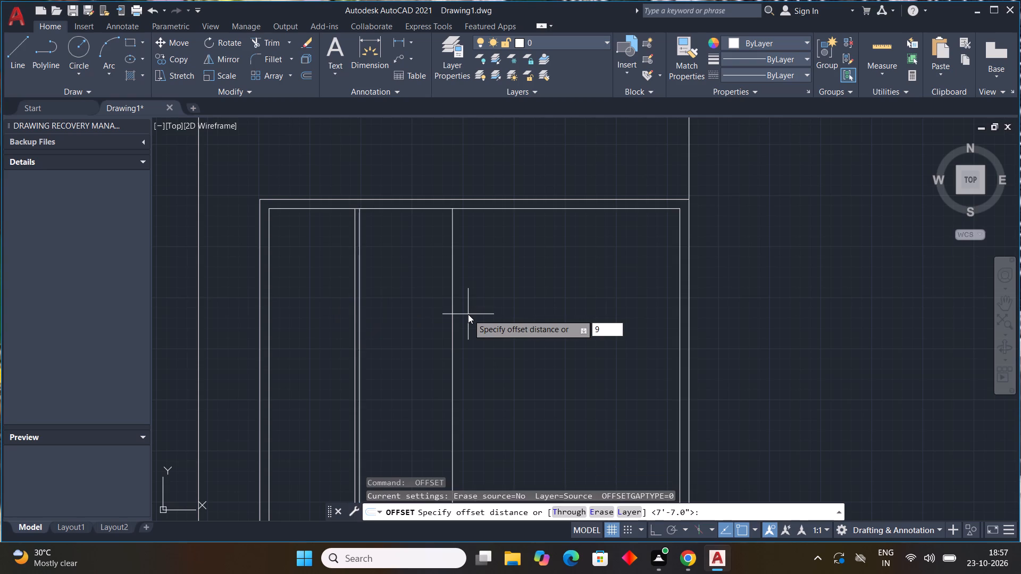
{"action": "key", "text": "shift+quotedbl"}
{"action": "key", "text": "Return"}
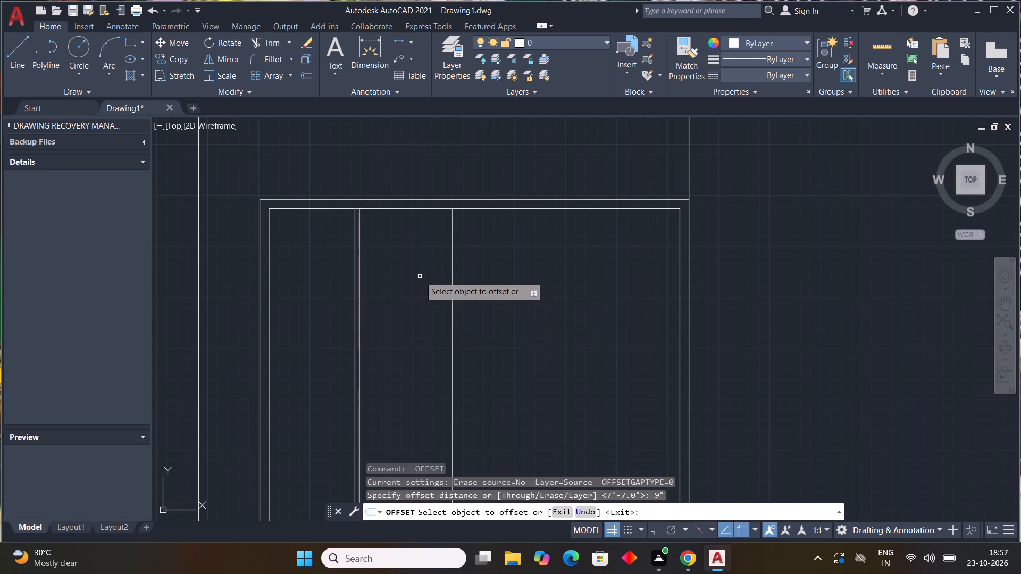
{"action": "left_click", "coordinate": [453, 271]}
{"action": "left_click", "coordinate": [512, 264]}
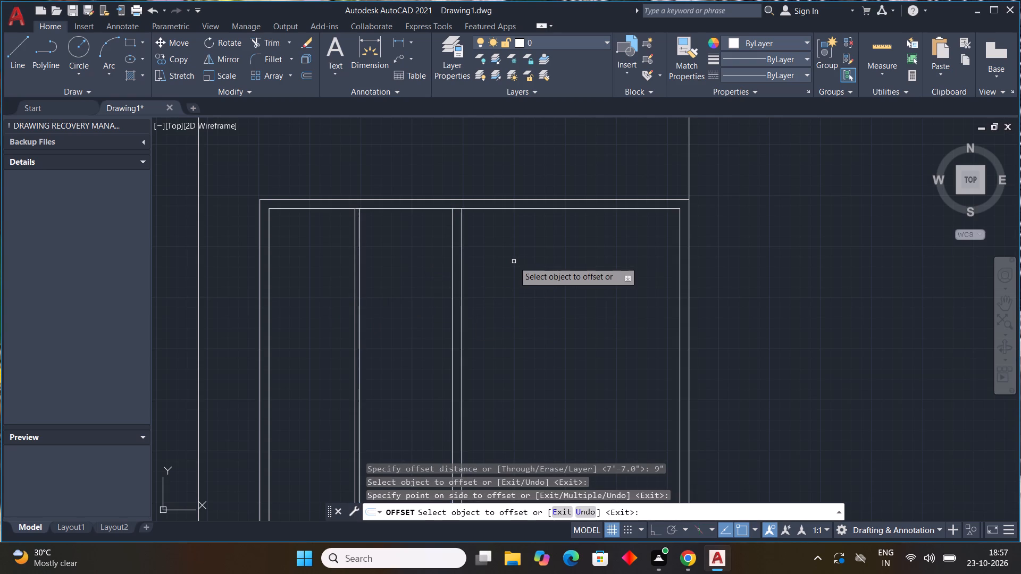
{"action": "key", "text": "Escape"}
Offset the right line of the 9" interior wall 5'0" to the right to place the third interior wall line.
{"action": "key", "text": "space"}
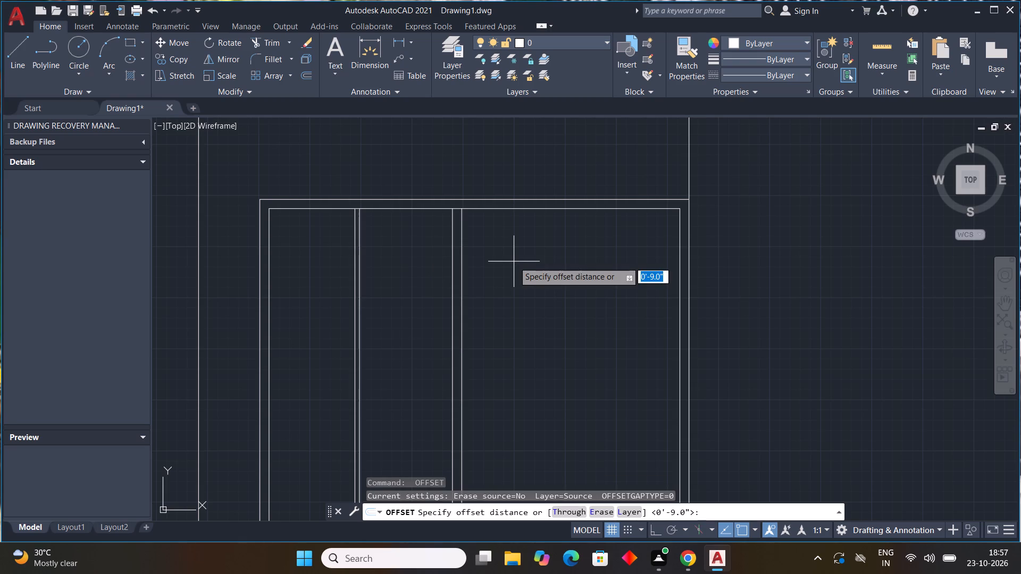
{"action": "type", "text": "5'0\""}
{"action": "key", "text": "Return"}
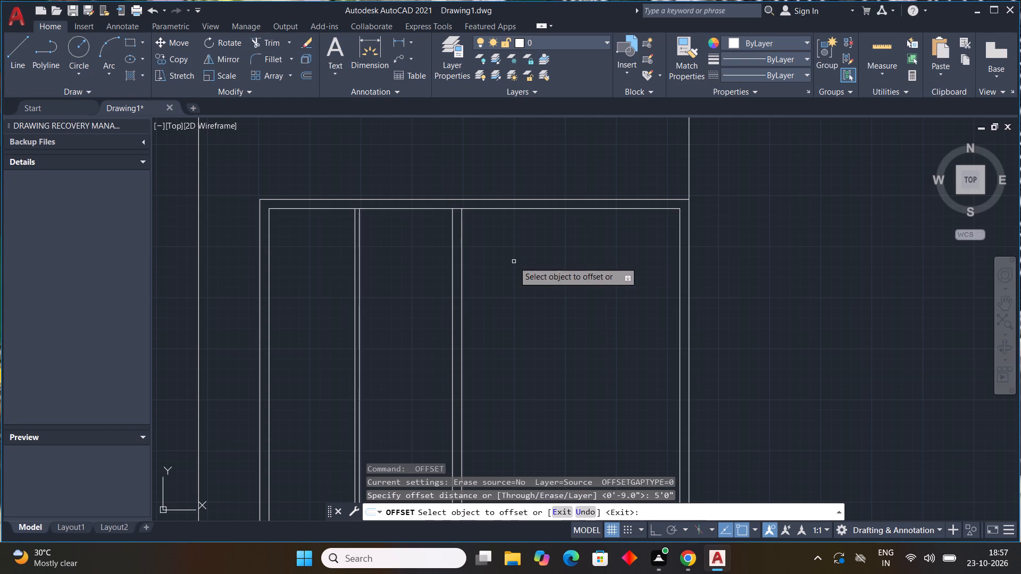
{"action": "left_click_drag", "start_coordinate": [461, 255], "coordinate": [468, 256]}
{"action": "left_click", "coordinate": [554, 268]}
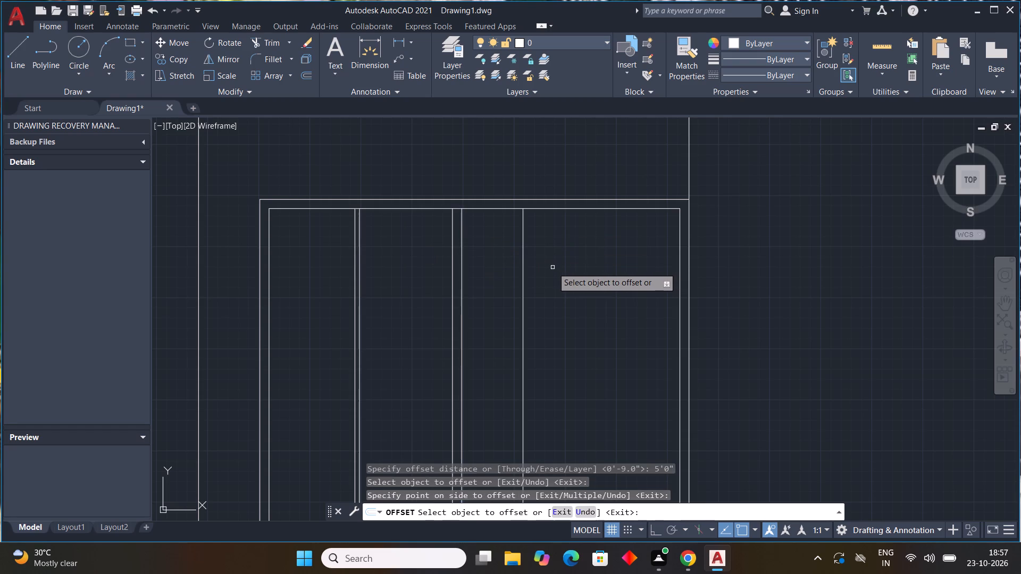
{"action": "key", "text": "Escape"}
Offset the third interior wall line 4.5" to the right to give that partition its thickness.
{"action": "key", "text": "space"}
{"action": "type", "text": "4"}
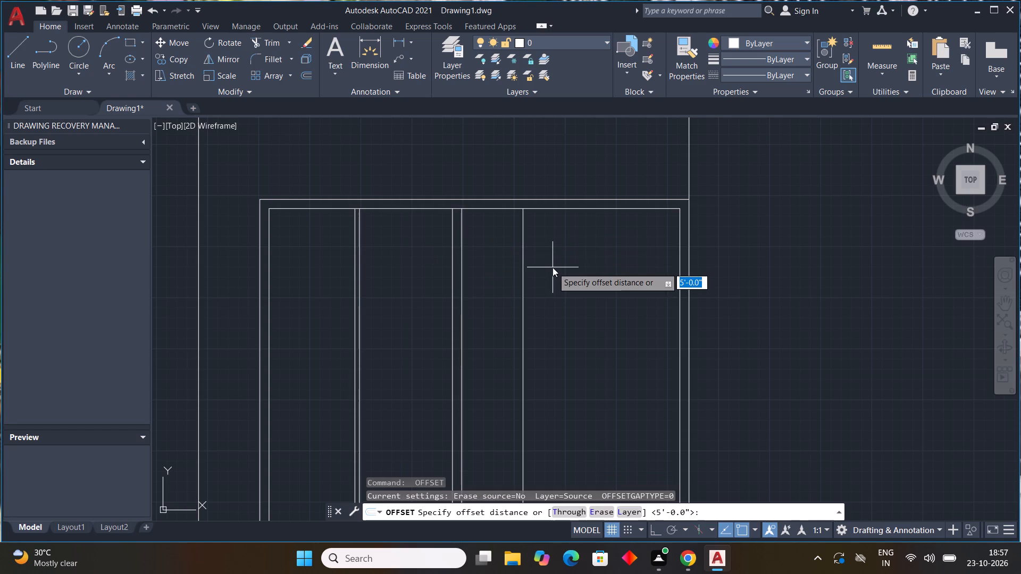
{"action": "type", "text": ".5"}
{"action": "key", "text": "shift+quotedbl"}
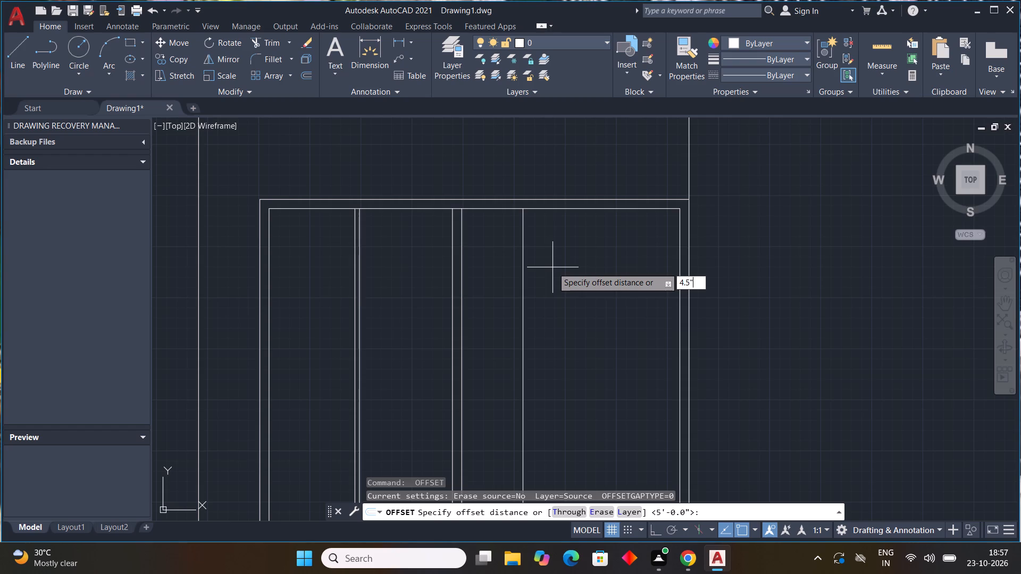
{"action": "key", "text": "Return"}
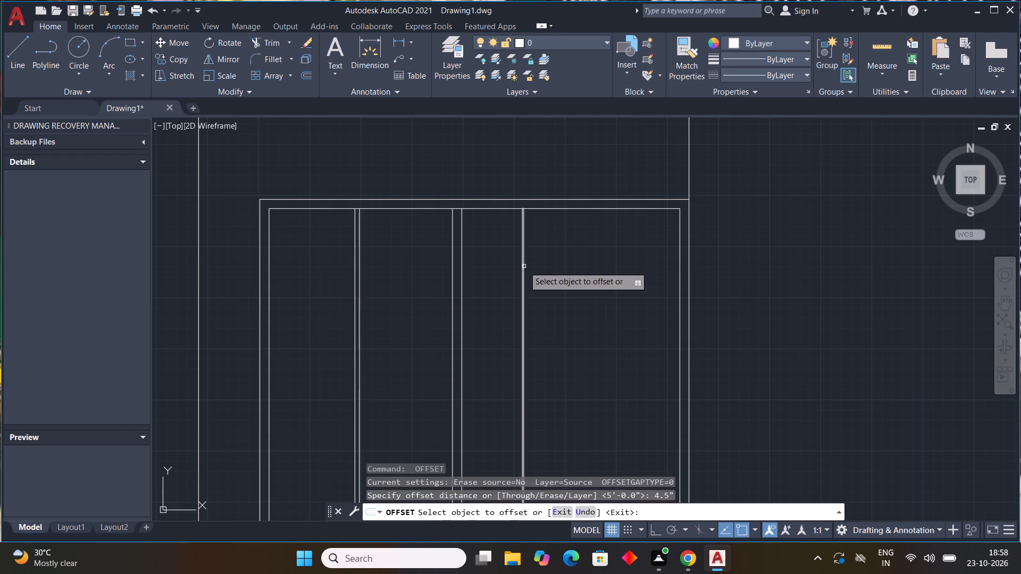
{"action": "left_click", "coordinate": [524, 266]}
{"action": "left_click", "coordinate": [550, 267]}
{"action": "key", "text": "Escape"}
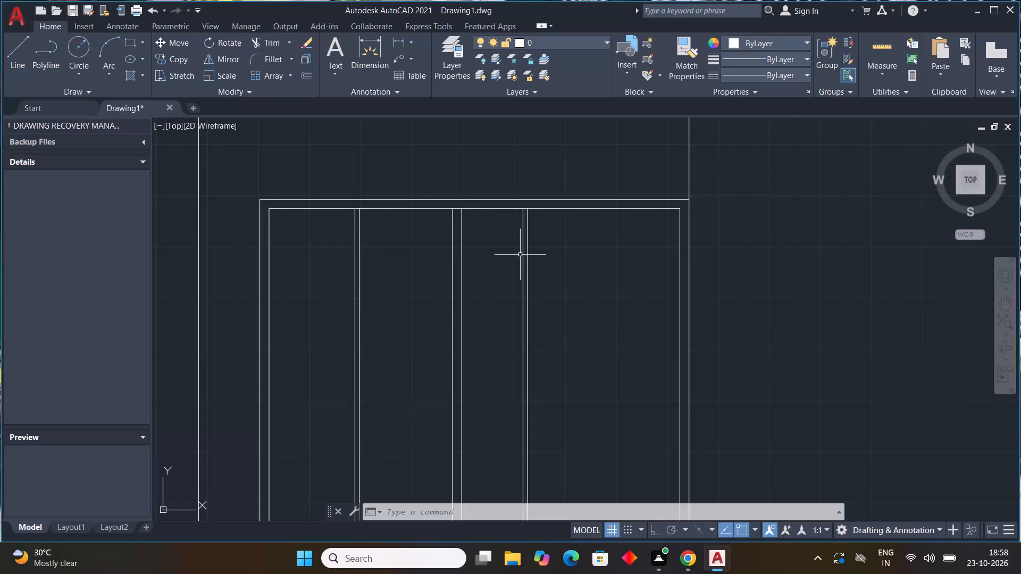
Offset the inner line of the top exterior wall 17'4" downward to place a horizontal interior wall line.
{"action": "scroll", "coordinate": [446, 292], "scroll_direction": "down", "scroll_amount": 3}
{"action": "scroll", "coordinate": [411, 307], "scroll_direction": "up", "scroll_amount": 1}
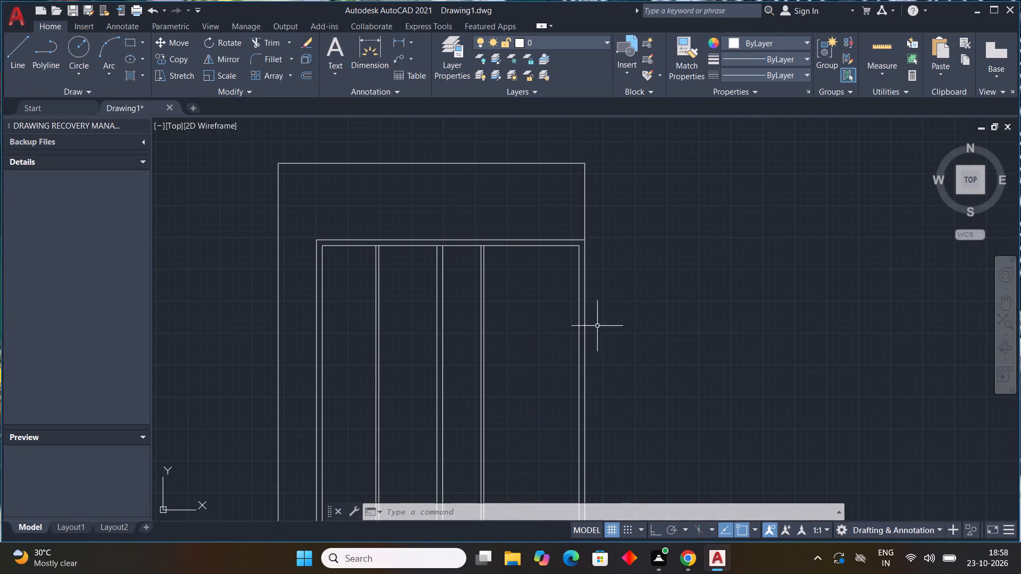
{"action": "middle_click_drag", "start_coordinate": [531, 287], "coordinate": [422, 272]}
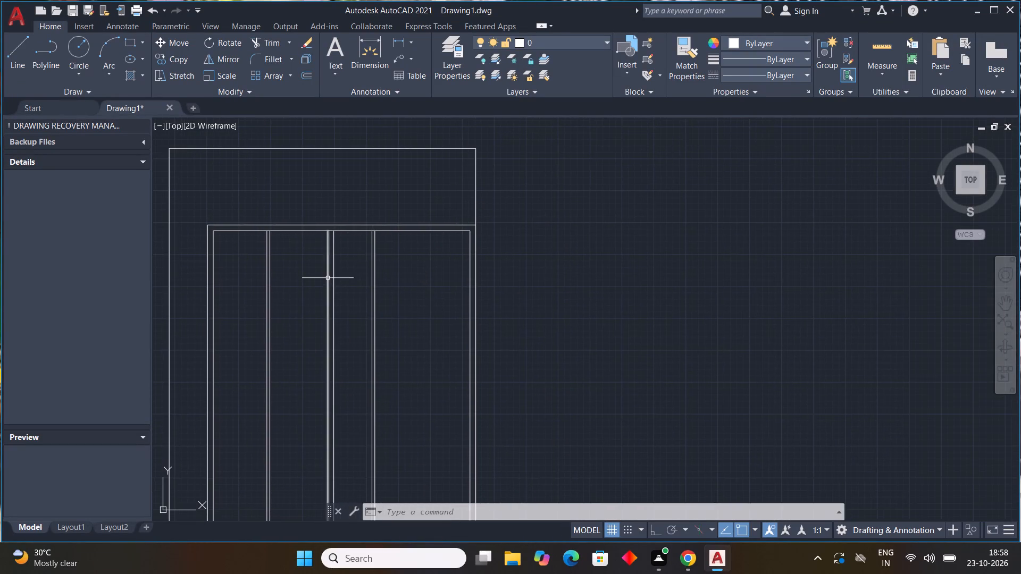
{"action": "scroll", "coordinate": [328, 278], "scroll_direction": "up", "scroll_amount": 2}
{"action": "scroll", "coordinate": [391, 281], "scroll_direction": "down", "scroll_amount": 2}
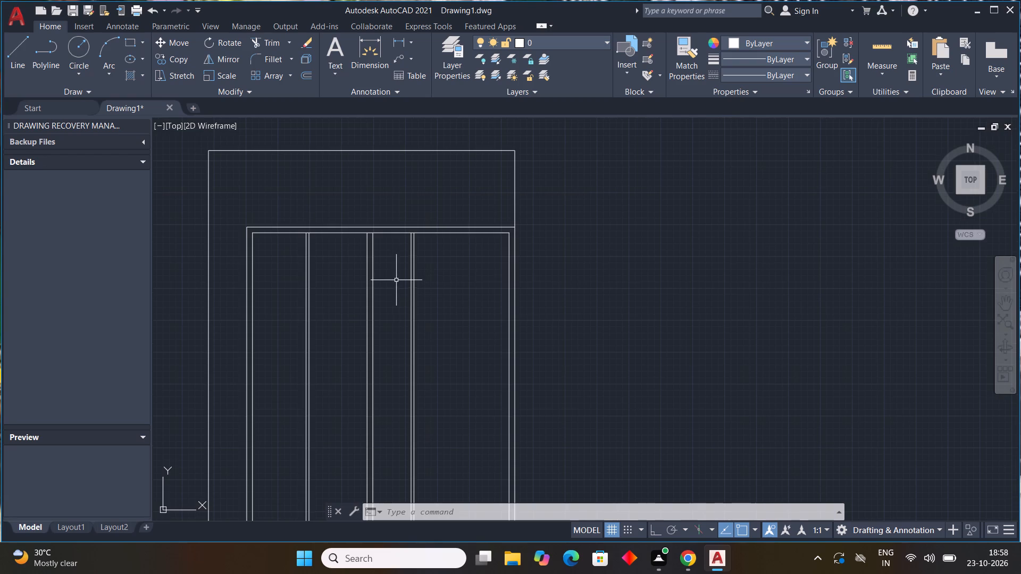
{"action": "scroll", "coordinate": [482, 291], "scroll_direction": "up", "scroll_amount": 1}
{"action": "middle_click_drag", "start_coordinate": [482, 291], "coordinate": [565, 290]}
{"action": "type", "text": "off"}
{"action": "key", "text": "space"}
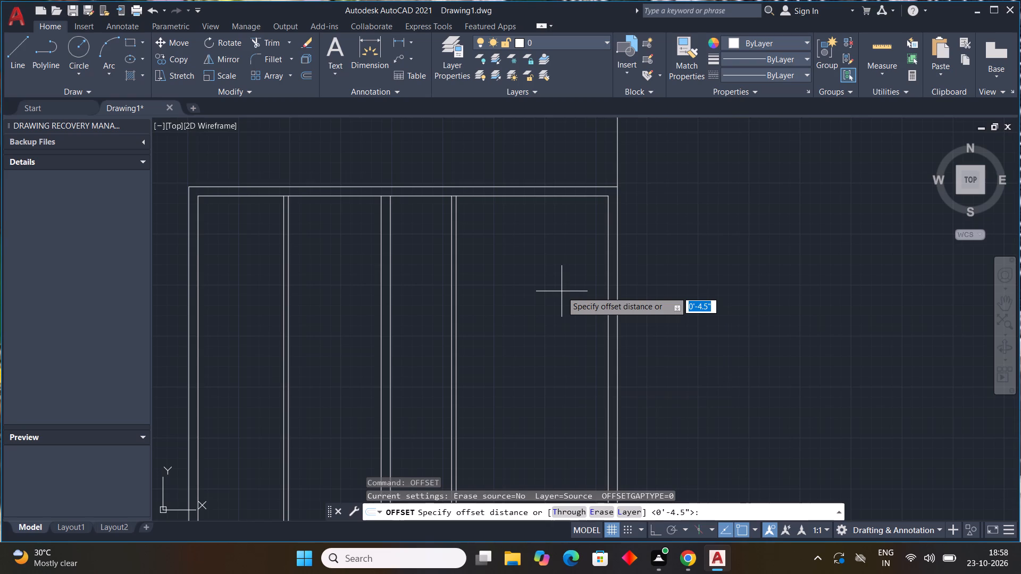
{"action": "type", "text": "17"}
{"action": "key", "text": "apostrophe"}
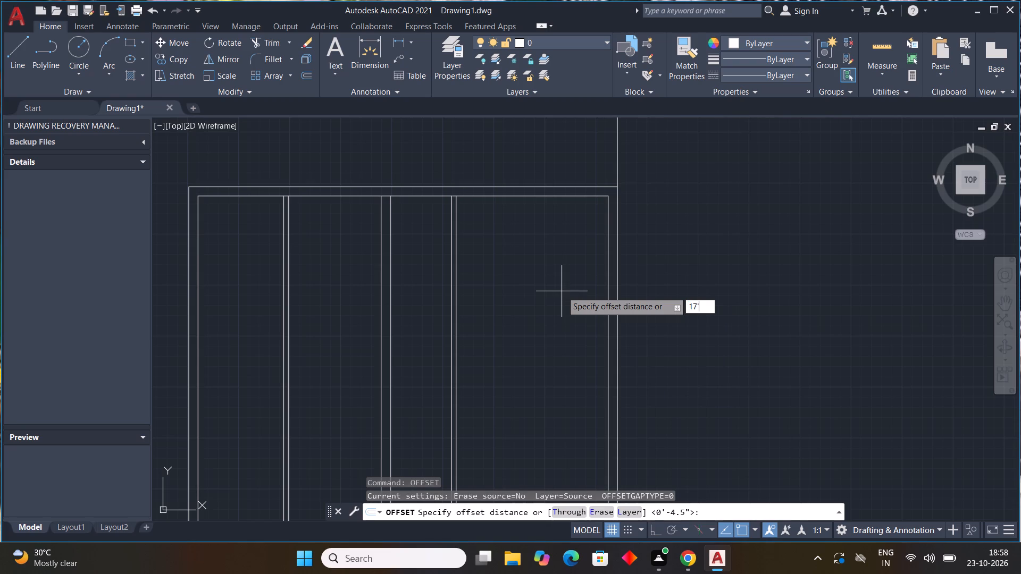
{"action": "key", "text": "4"}
{"action": "key", "text": "shift+quotedbl"}
{"action": "key", "text": "Return"}
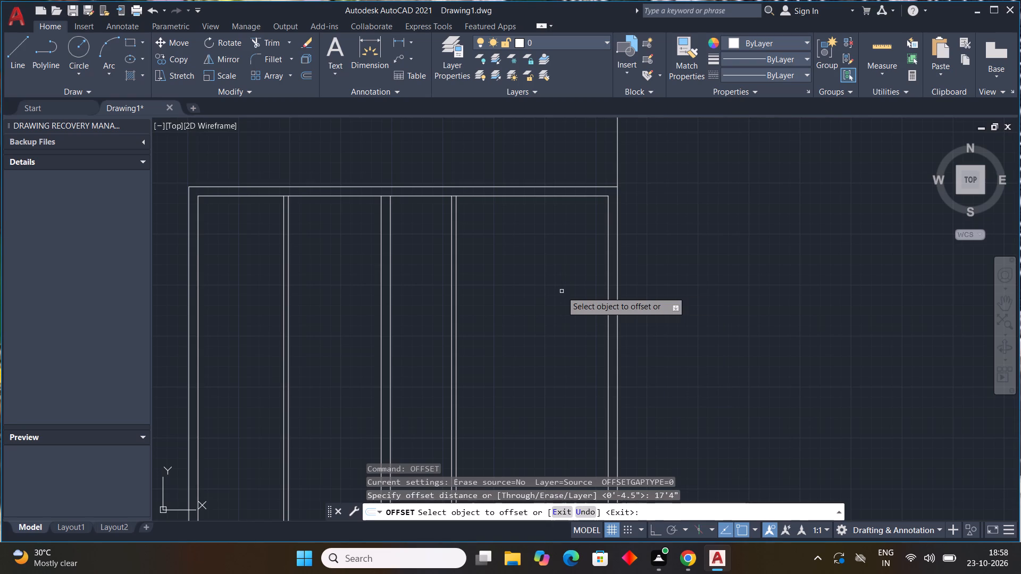
{"action": "left_click", "coordinate": [540, 195]}
{"action": "left_click_drag", "start_coordinate": [569, 268], "coordinate": [573, 274]}
{"action": "middle_click_drag", "start_coordinate": [583, 285], "coordinate": [576, 242]}
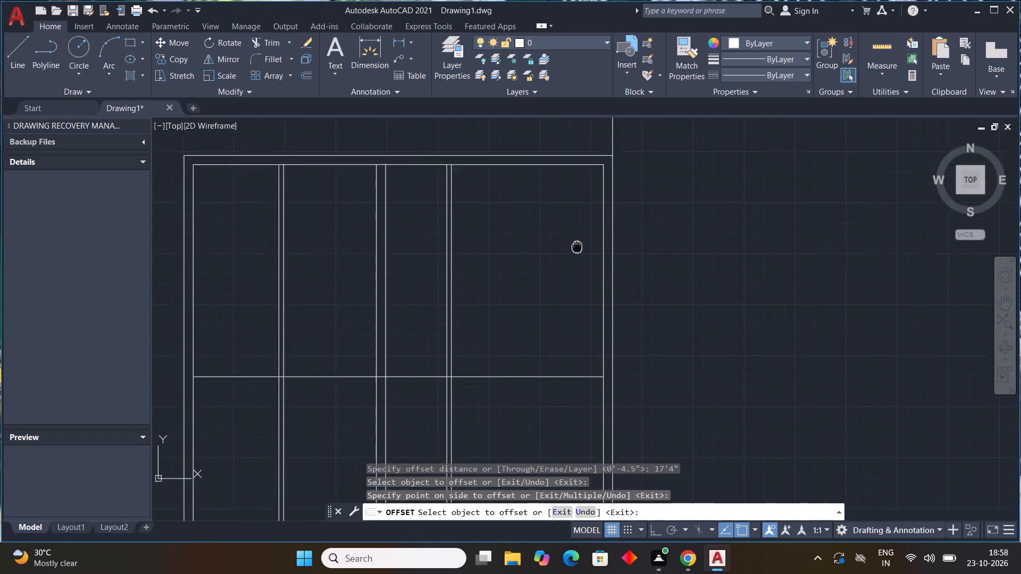
{"action": "middle_click_drag", "start_coordinate": [576, 242], "coordinate": [572, 232]}
{"action": "key", "text": "Escape"}
Offset the horizontal interior wall line 9" downward to give that wall its thickness.
{"action": "key", "text": "space"}
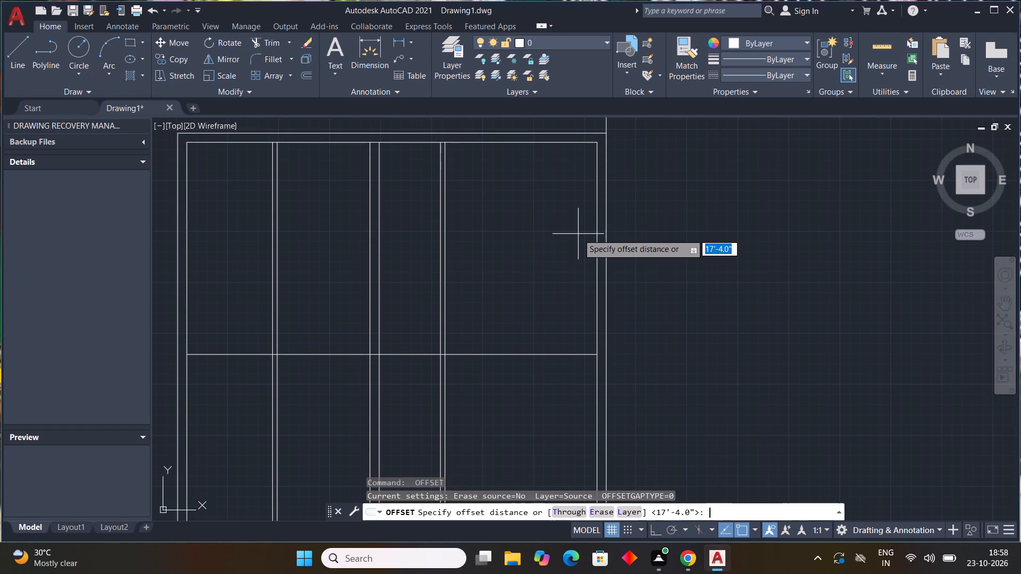
{"action": "key", "text": "9"}
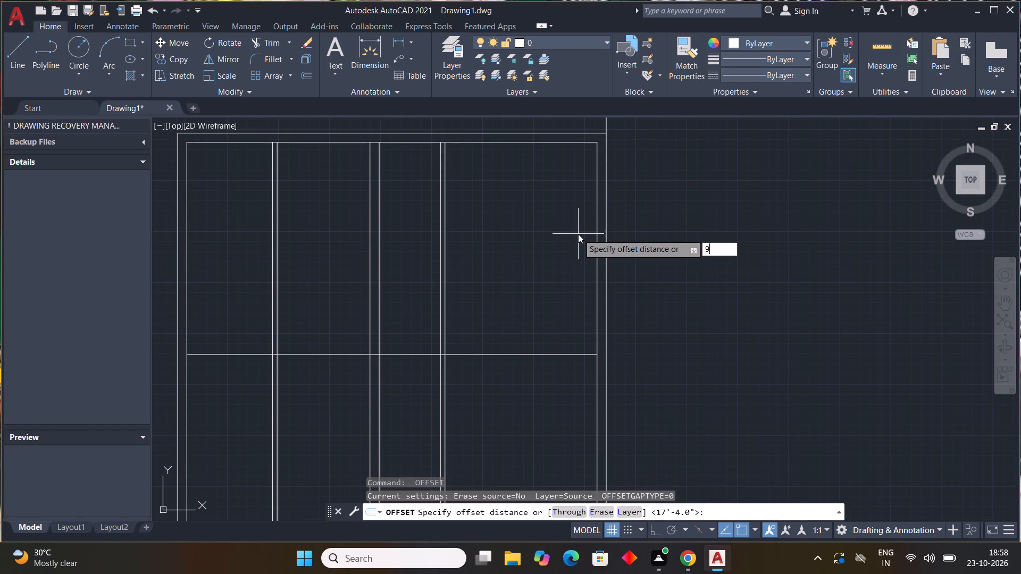
{"action": "key", "text": "shift+quotedbl"}
{"action": "key", "text": "Return"}
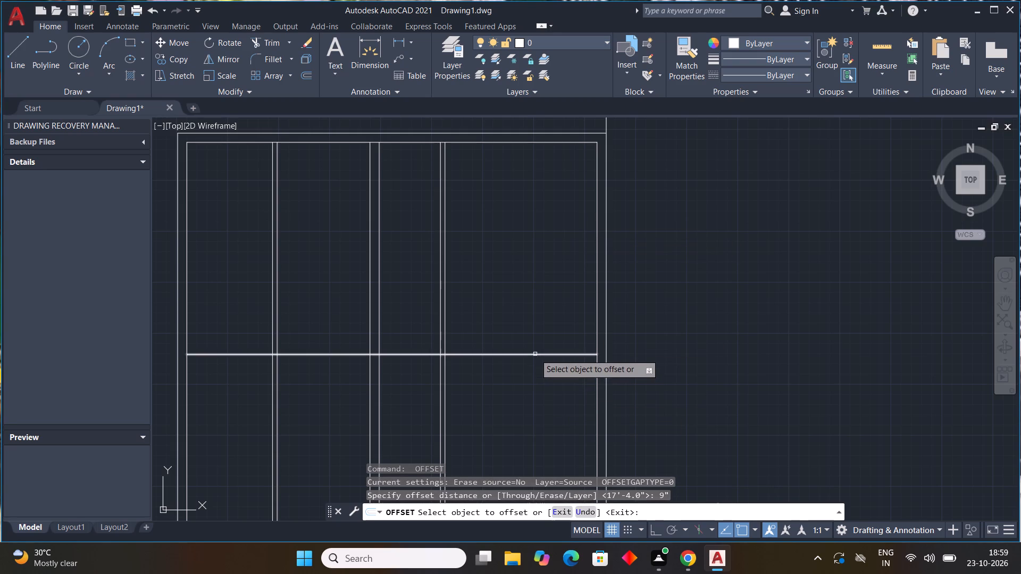
{"action": "left_click", "coordinate": [535, 354]}
{"action": "left_click", "coordinate": [545, 378]}
{"action": "key", "text": "Escape"}
{"action": "key", "text": "Escape"}
{"action": "key", "text": "Escape"}
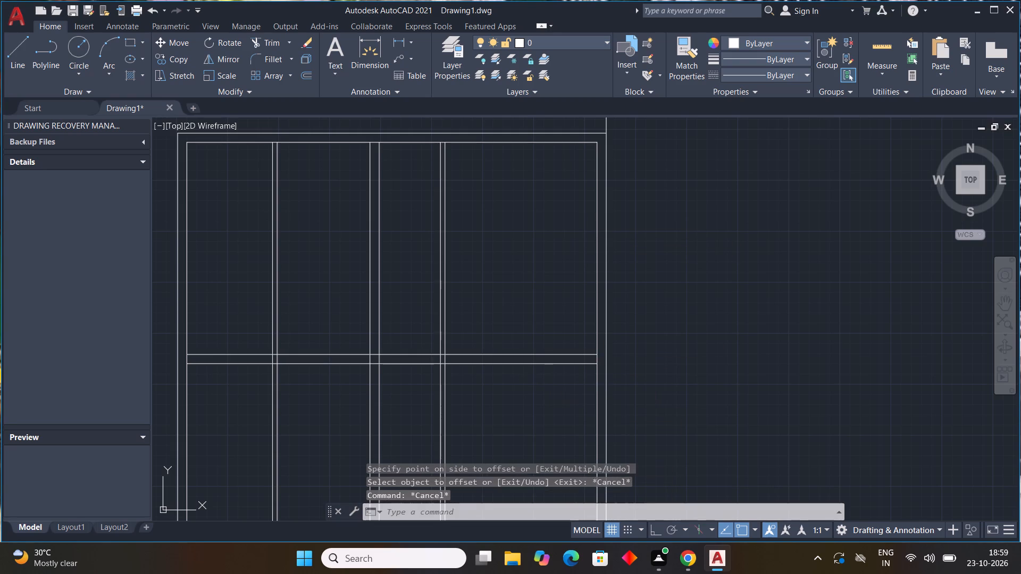
{"action": "key", "text": "Escape"}
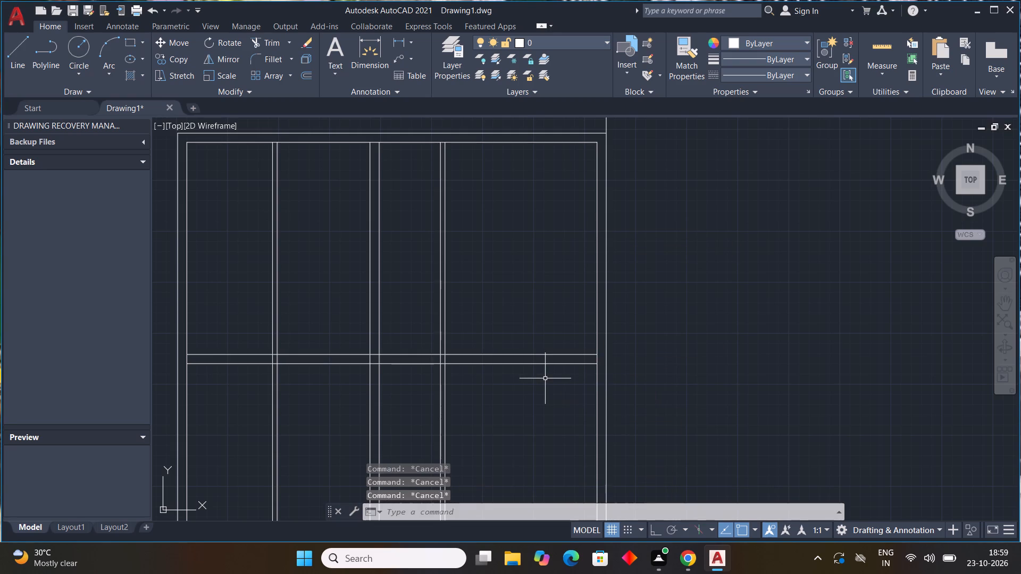
Examine the interior wall layout and its junctions with the top exterior wall.
{"action": "scroll", "coordinate": [433, 144], "scroll_direction": "down", "scroll_amount": 2}
{"action": "middle_click_drag", "start_coordinate": [471, 192], "coordinate": [458, 241]}
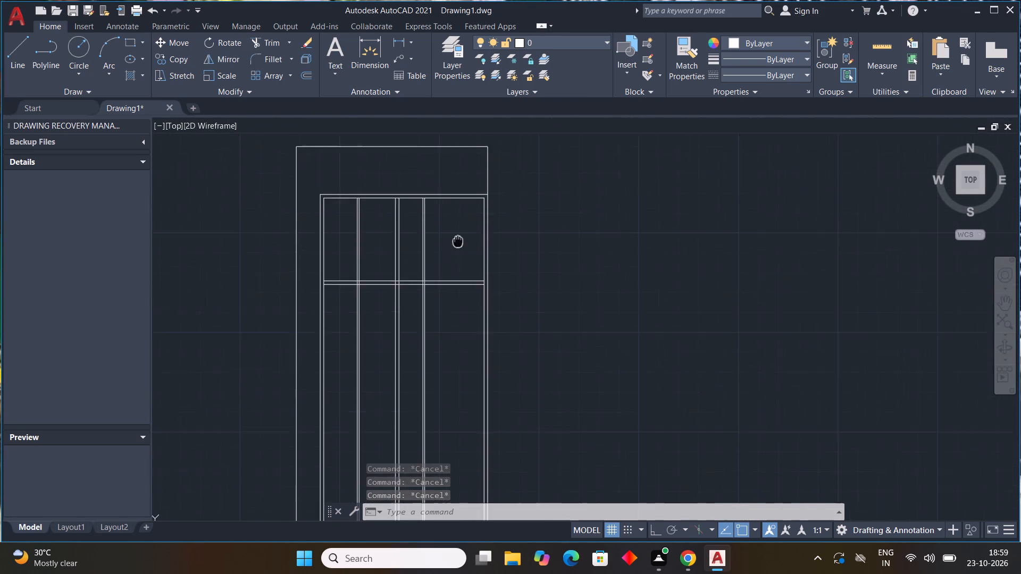
{"action": "middle_click_drag", "start_coordinate": [458, 241], "coordinate": [444, 246]}
{"action": "middle_click", "coordinate": [444, 246]}
{"action": "middle_click", "coordinate": [444, 244]}
{"action": "middle_click", "coordinate": [444, 241]}
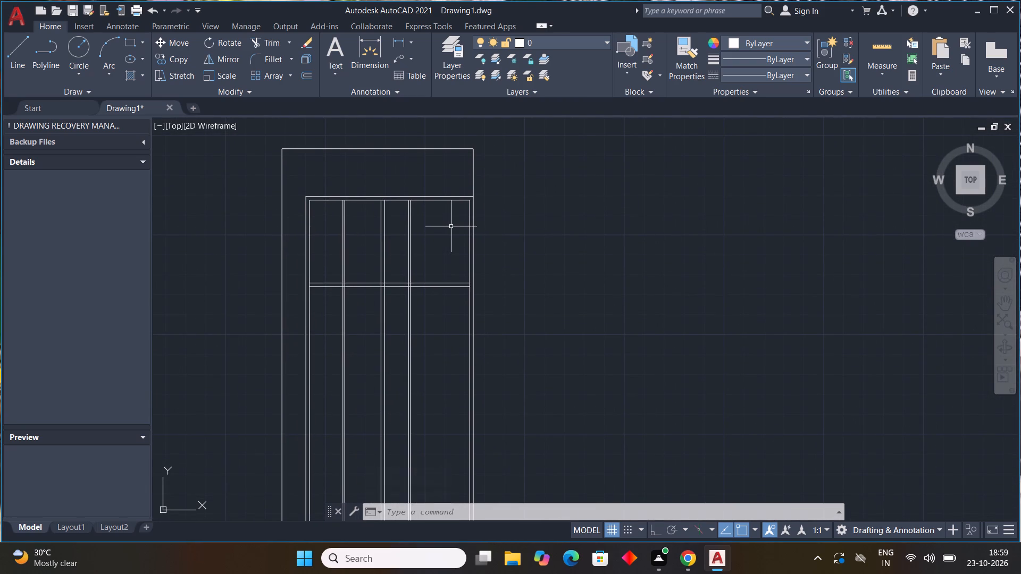
{"action": "scroll", "coordinate": [420, 199], "scroll_direction": "up", "scroll_amount": 3}
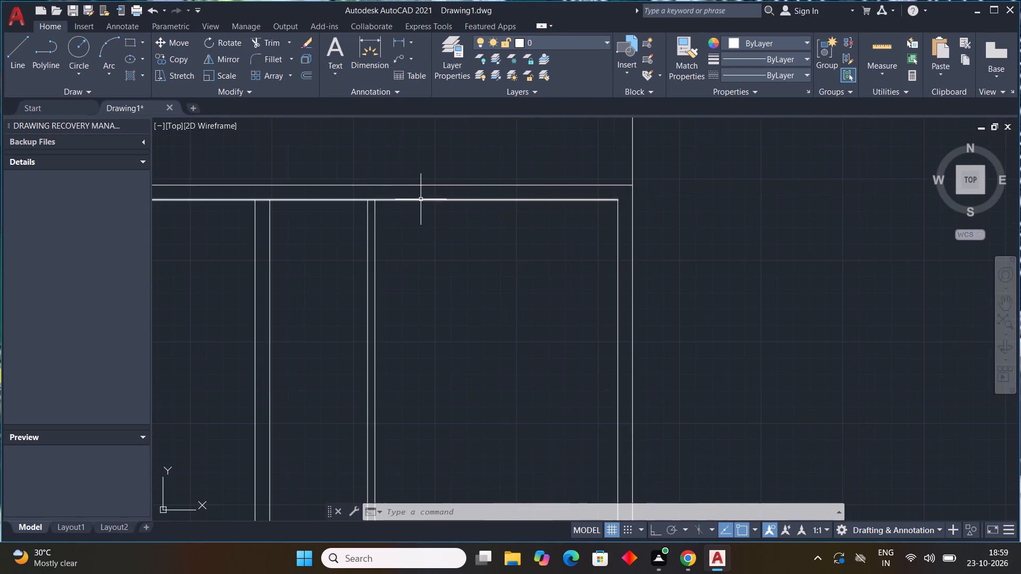
{"action": "scroll", "coordinate": [427, 201], "scroll_direction": "down", "scroll_amount": 1}
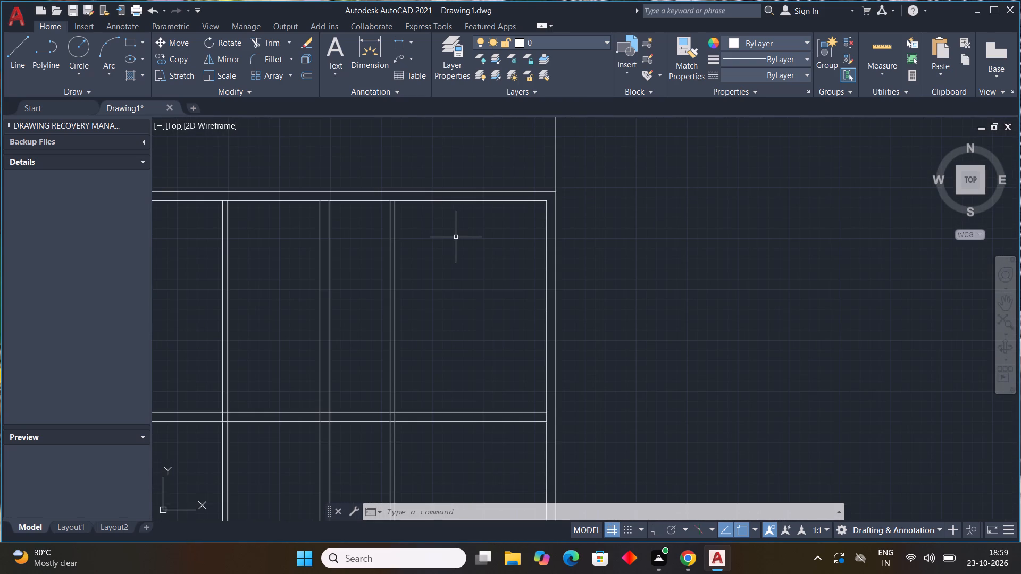
{"action": "scroll", "coordinate": [456, 237], "scroll_direction": "down", "scroll_amount": 1}
{"action": "middle_click_drag", "start_coordinate": [456, 237], "coordinate": [492, 229]}
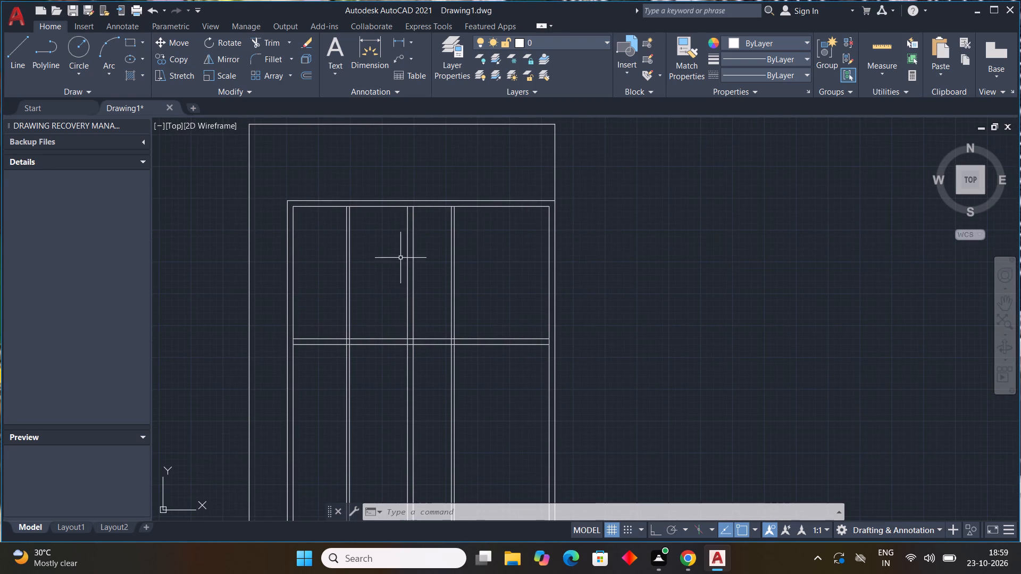
{"action": "scroll", "coordinate": [379, 256], "scroll_direction": "up", "scroll_amount": 3}
{"action": "scroll", "coordinate": [382, 251], "scroll_direction": "down", "scroll_amount": 3}
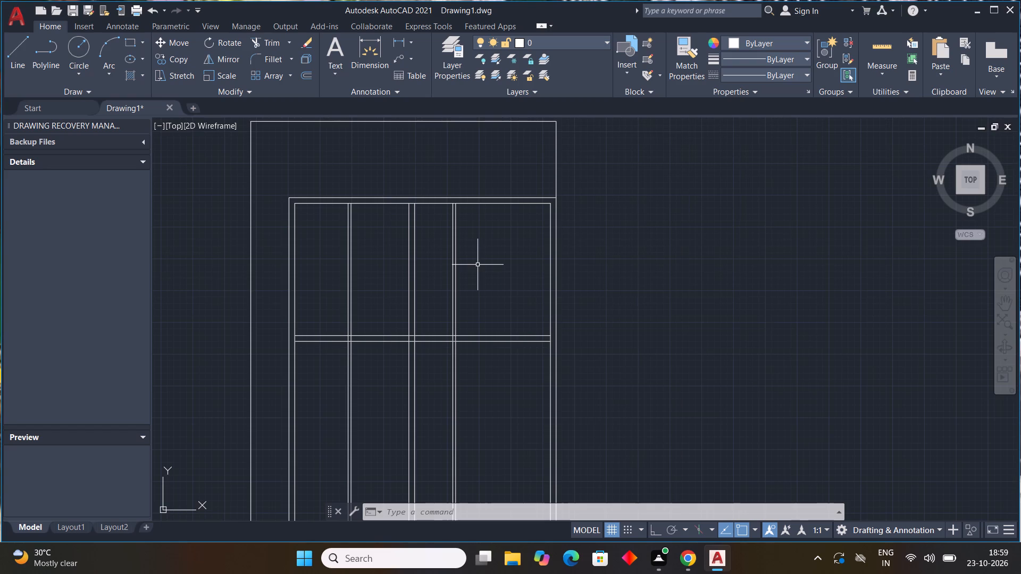
Trim the top exterior wall's inner line between the paired lines of the 9" wall and both 4.5" partitions.
{"action": "scroll", "coordinate": [396, 209], "scroll_direction": "up", "scroll_amount": 3}
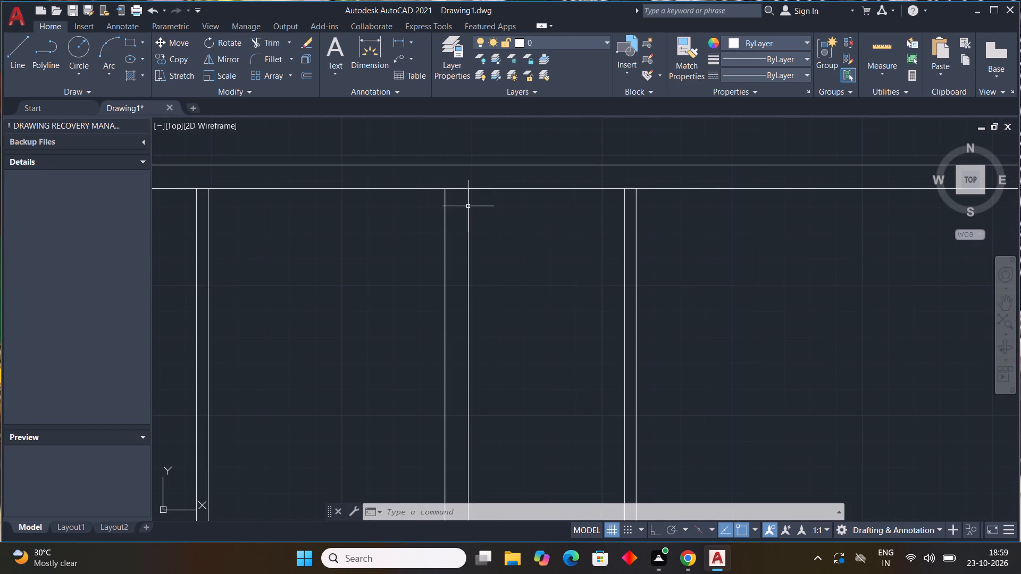
{"action": "type", "text": "tr"}
{"action": "key", "text": "space"}
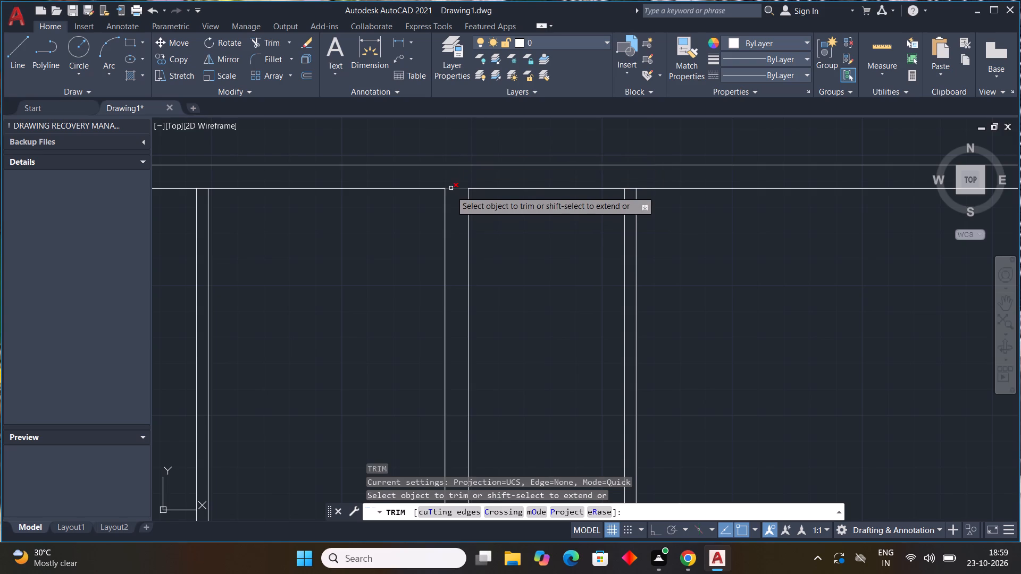
{"action": "left_click", "coordinate": [454, 189]}
{"action": "scroll", "coordinate": [491, 199], "scroll_direction": "down", "scroll_amount": 3}
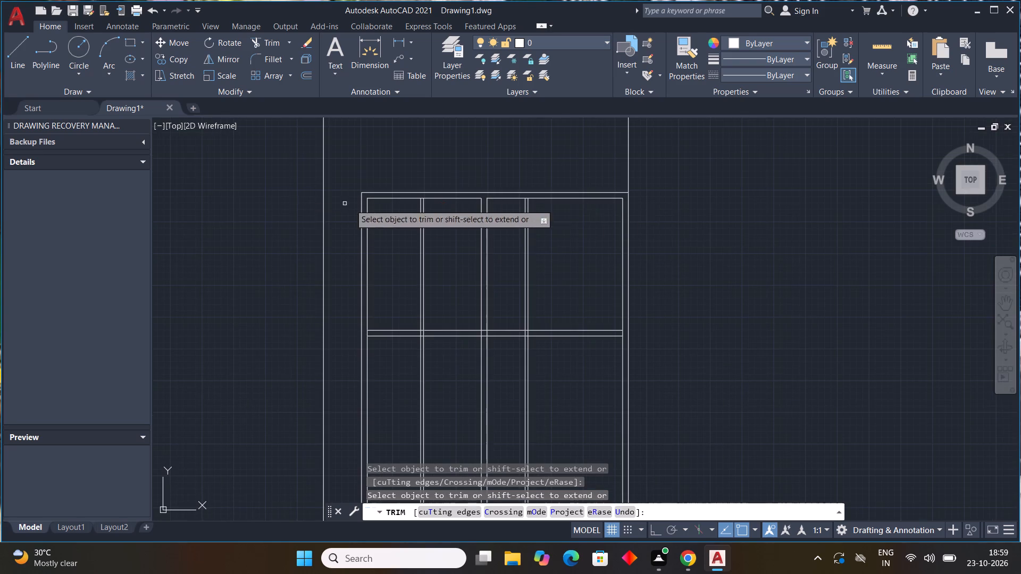
{"action": "scroll", "coordinate": [424, 170], "scroll_direction": "up", "scroll_amount": 4}
{"action": "left_click", "coordinate": [394, 314]}
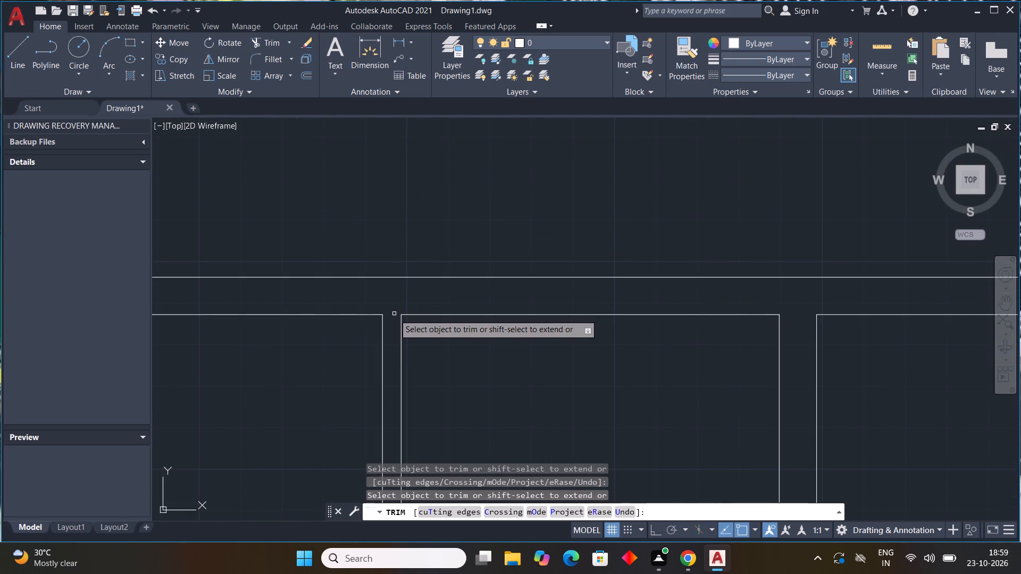
{"action": "scroll", "coordinate": [495, 339], "scroll_direction": "down", "scroll_amount": 5}
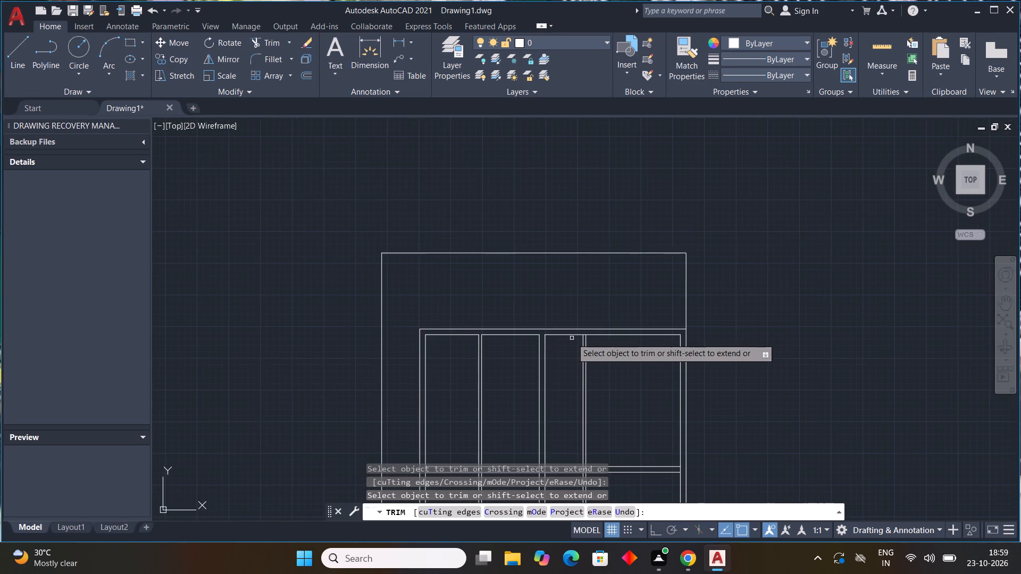
{"action": "scroll", "coordinate": [589, 334], "scroll_direction": "up", "scroll_amount": 3}
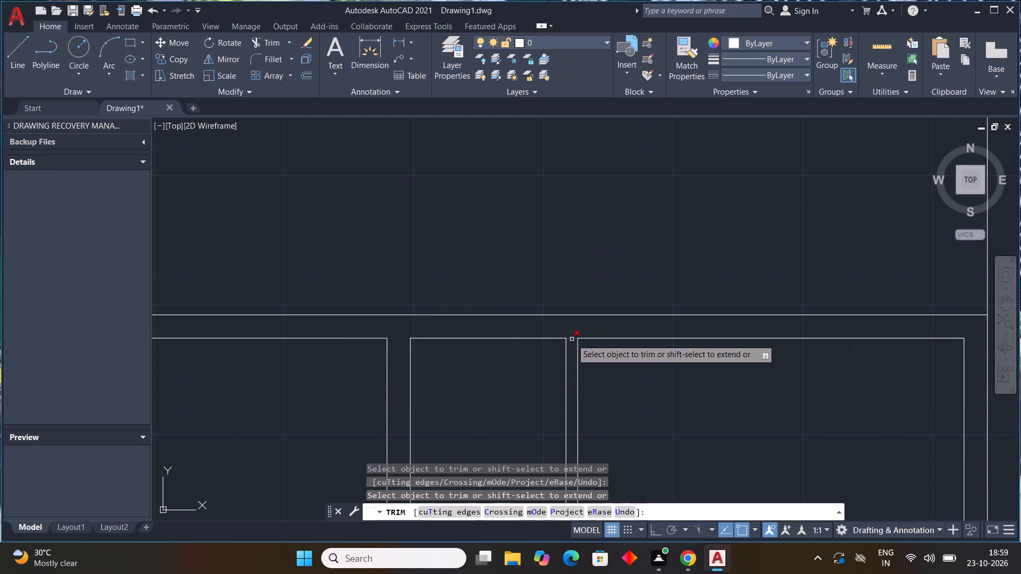
{"action": "scroll", "coordinate": [501, 332], "scroll_direction": "down", "scroll_amount": 2}
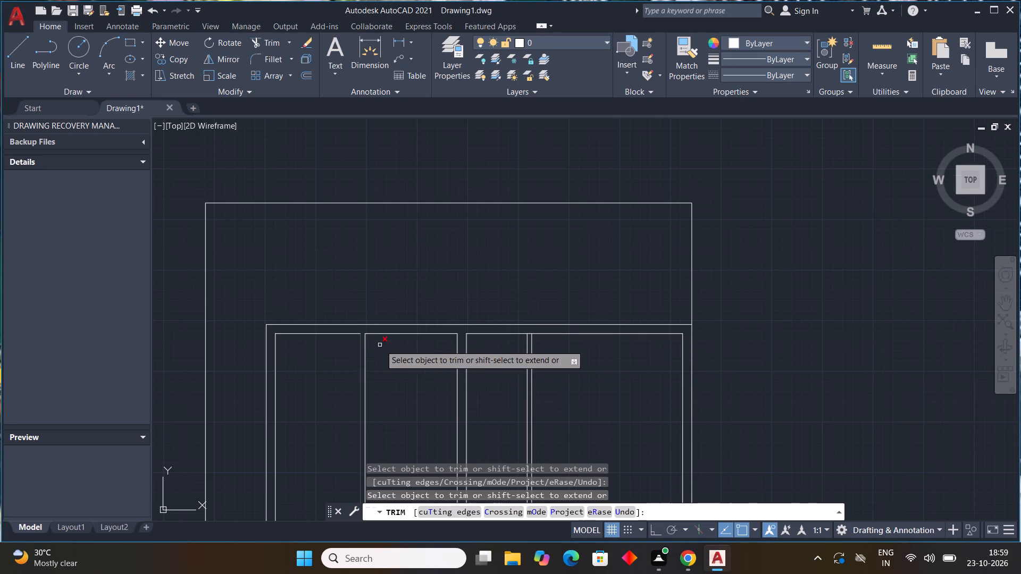
{"action": "middle_click_drag", "start_coordinate": [398, 347], "coordinate": [376, 283]}
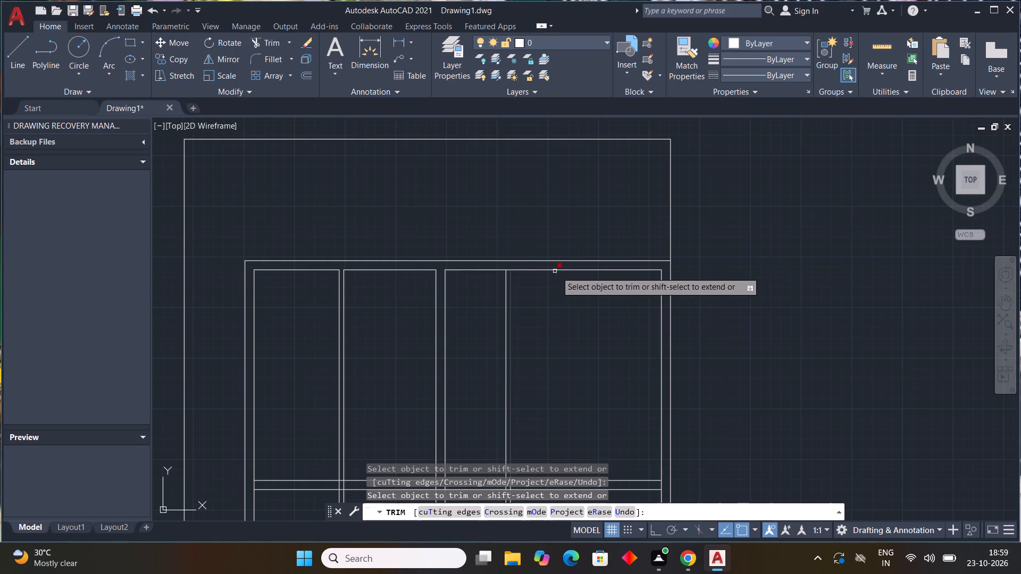
{"action": "middle_click_drag", "start_coordinate": [552, 293], "coordinate": [524, 254]}
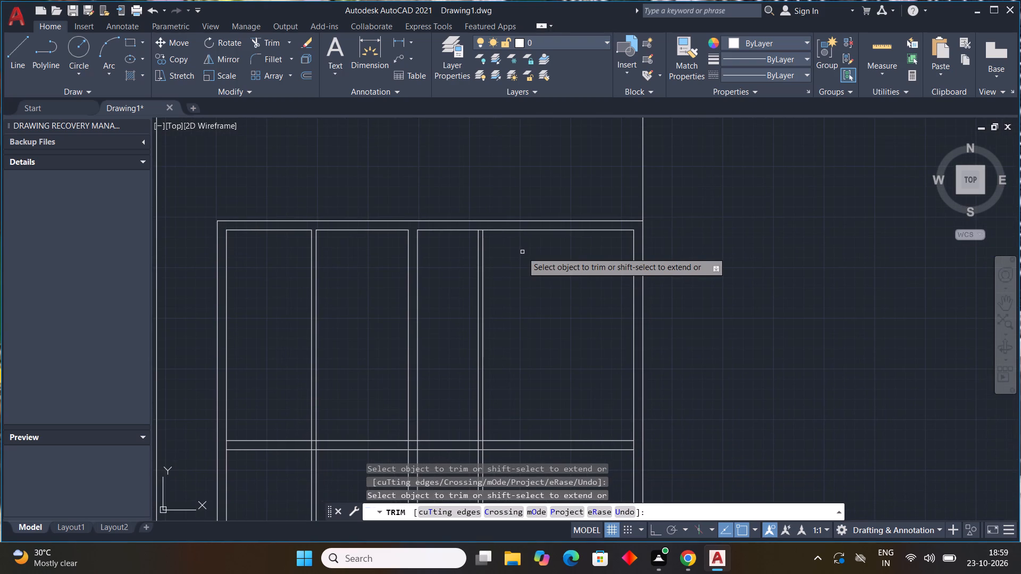
{"action": "scroll", "coordinate": [483, 230], "scroll_direction": "up", "scroll_amount": 2}
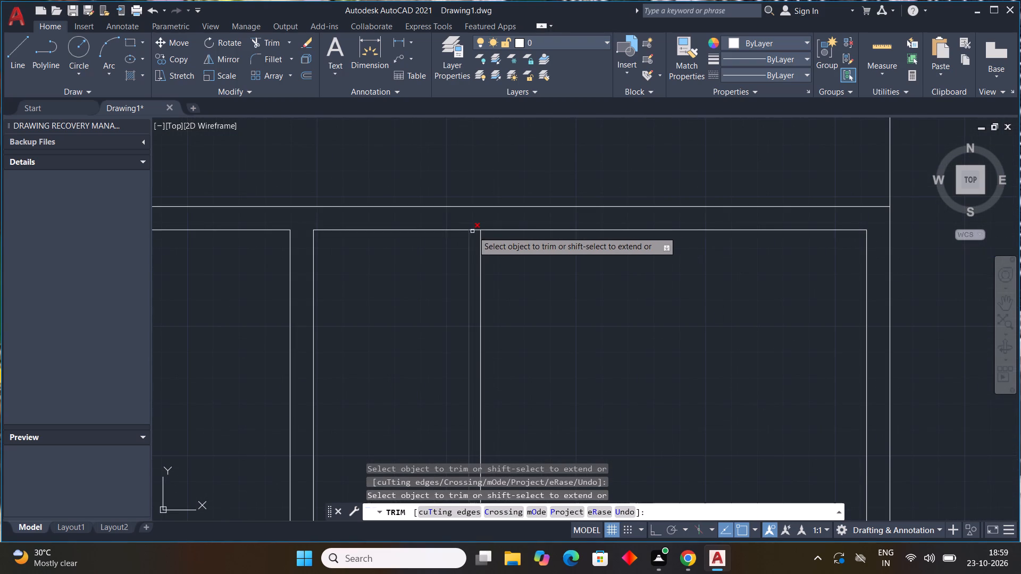
{"action": "left_click", "coordinate": [474, 231]}
{"action": "scroll", "coordinate": [529, 267], "scroll_direction": "down", "scroll_amount": 3}
{"action": "middle_click_drag", "start_coordinate": [545, 282], "coordinate": [572, 281]}
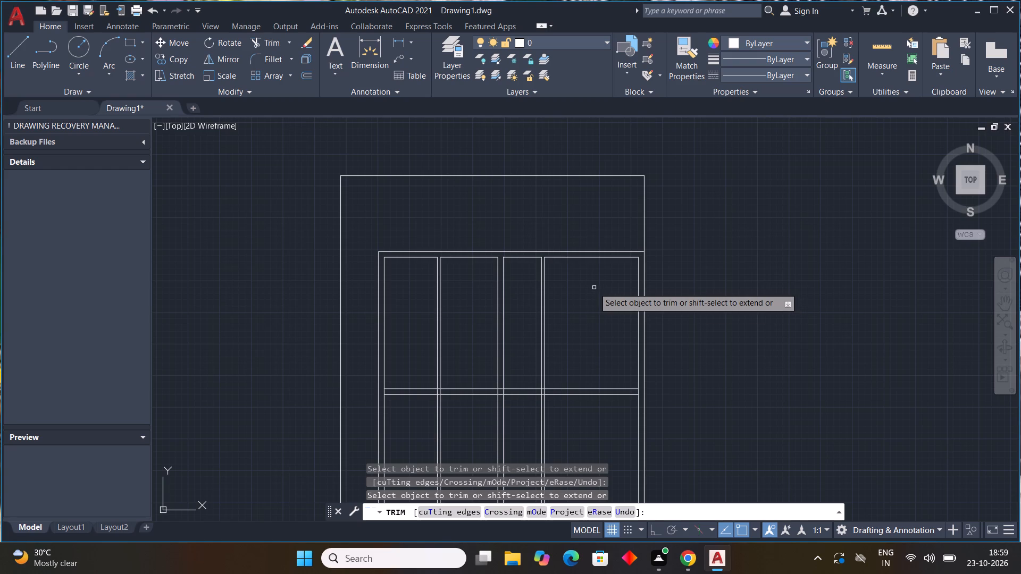
Extend the top exterior wall's inner line across the left 4.5" partition to close the gap between its paired lines.
{"action": "key", "text": "Escape"}
{"action": "key", "text": "Escape"}
{"action": "key", "text": "Escape"}
{"action": "key", "text": "Escape"}
{"action": "key", "text": "Escape"}
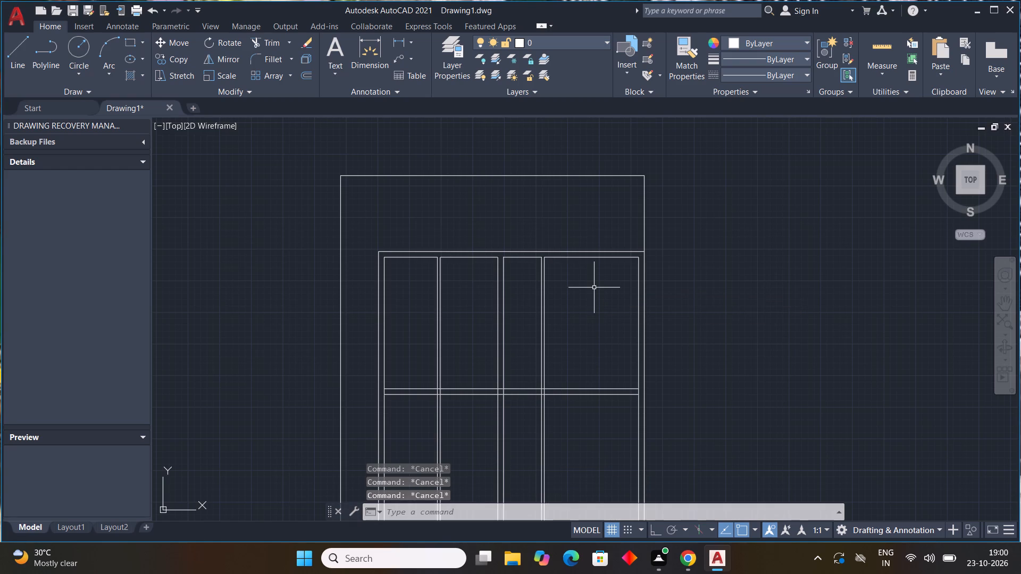
{"action": "type", "text": "ex"}
{"action": "key", "text": "space"}
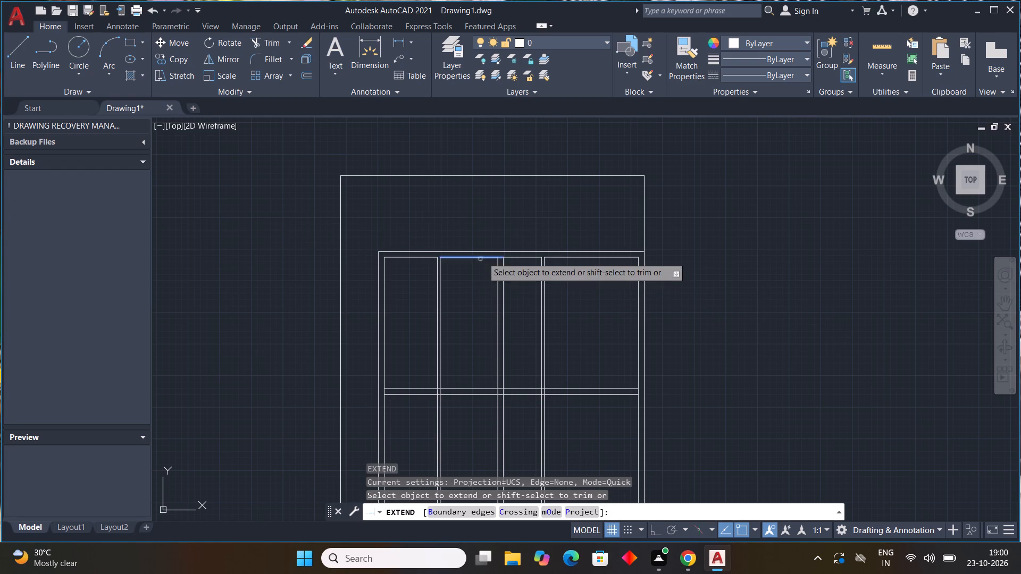
{"action": "left_click", "coordinate": [447, 257]}
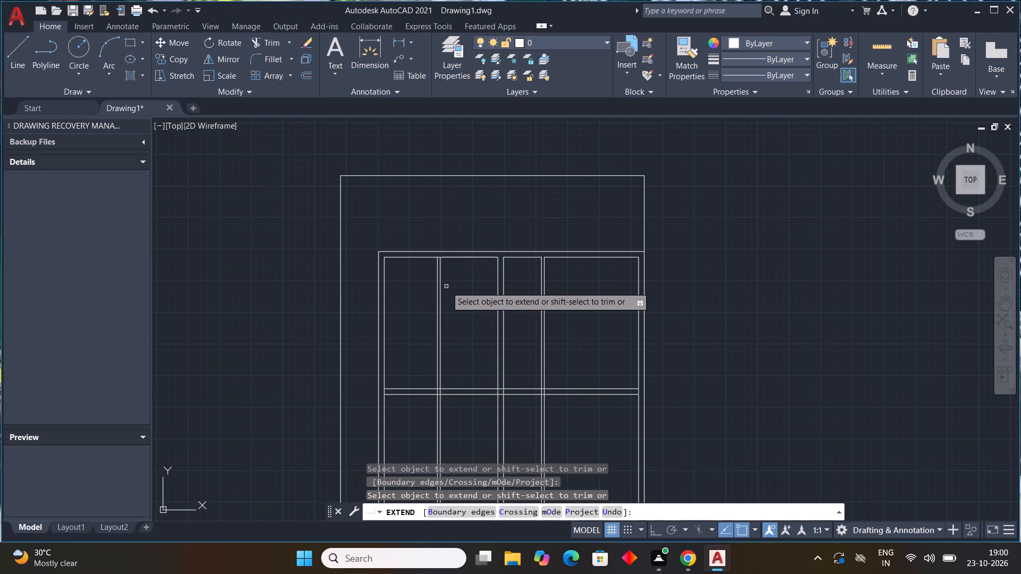
{"action": "scroll", "coordinate": [446, 285], "scroll_direction": "up", "scroll_amount": 2}
{"action": "key", "text": "Escape"}
{"action": "key", "text": "Escape"}
{"action": "key", "text": "Escape"}
{"action": "key", "text": "Escape"}
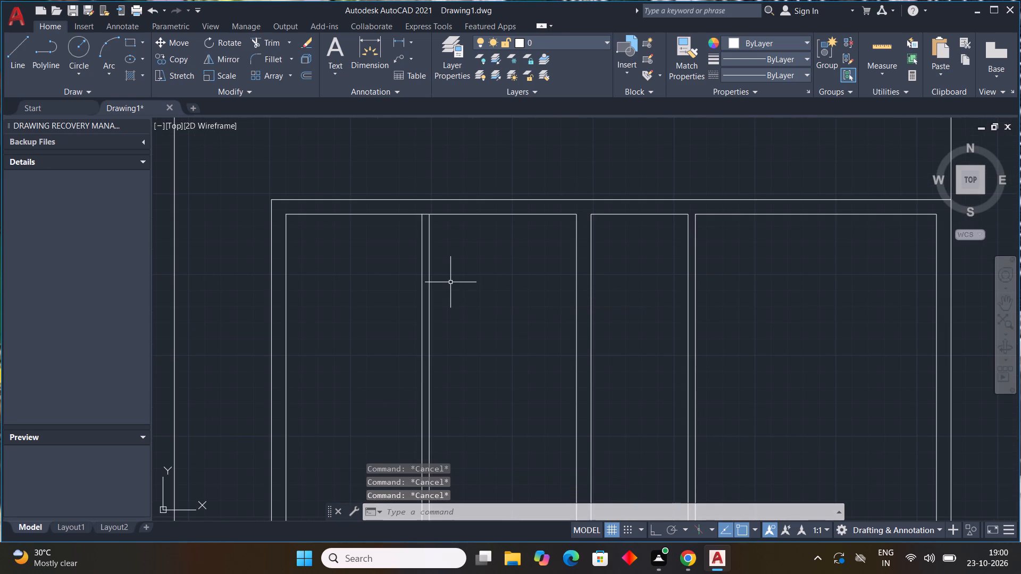
{"action": "key", "text": "Escape"}
{"action": "key", "text": "Escape"}
Offset the top exterior wall's two inner line segments on either side of the left 4.5" partition 5' downward.
{"action": "type", "text": "off"}
{"action": "key", "text": "space"}
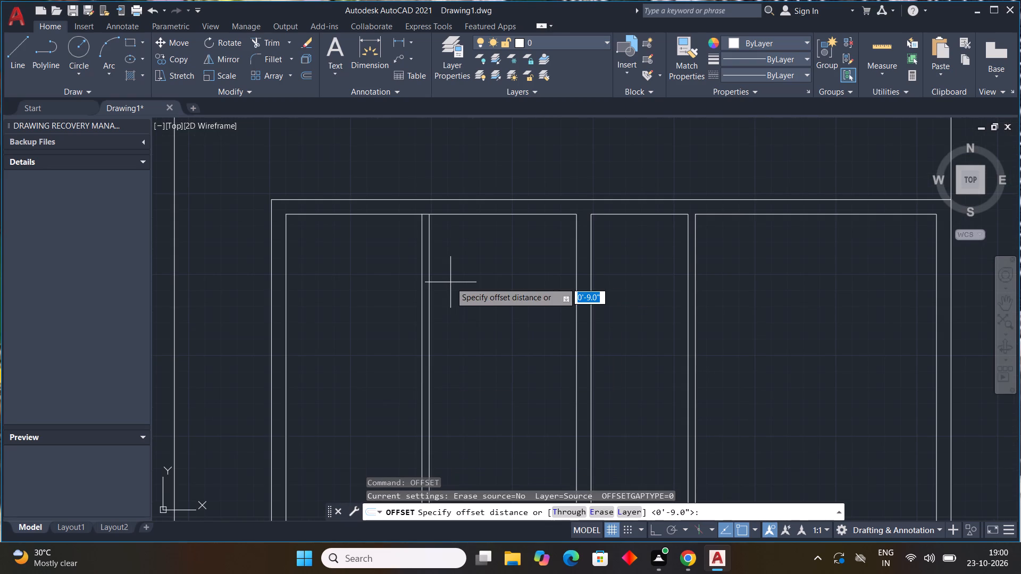
{"action": "scroll", "coordinate": [450, 282], "scroll_direction": "up", "scroll_amount": 1}
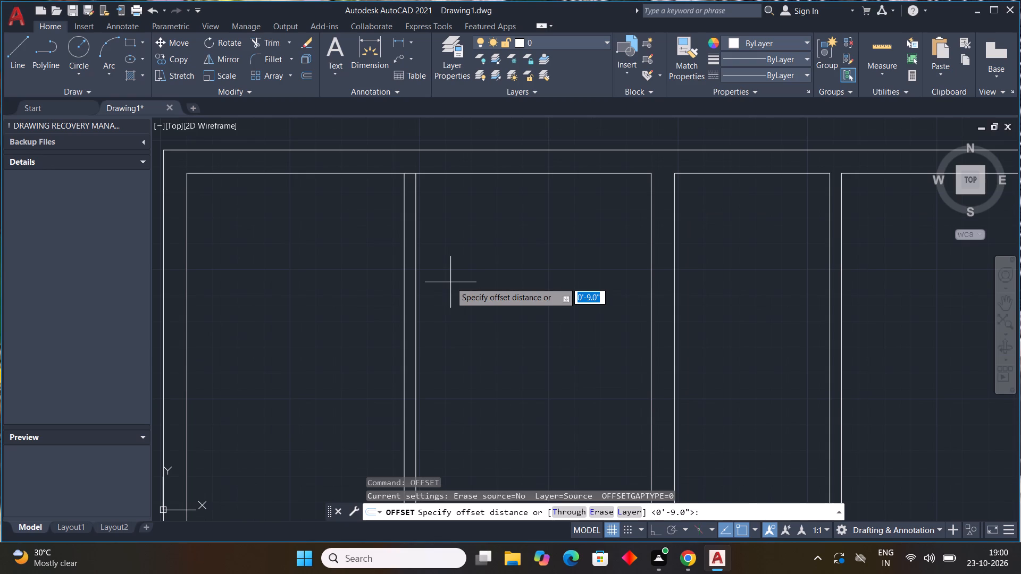
{"action": "key", "text": "5"}
{"action": "key", "text": "apostrophe"}
{"action": "key", "text": "Return"}
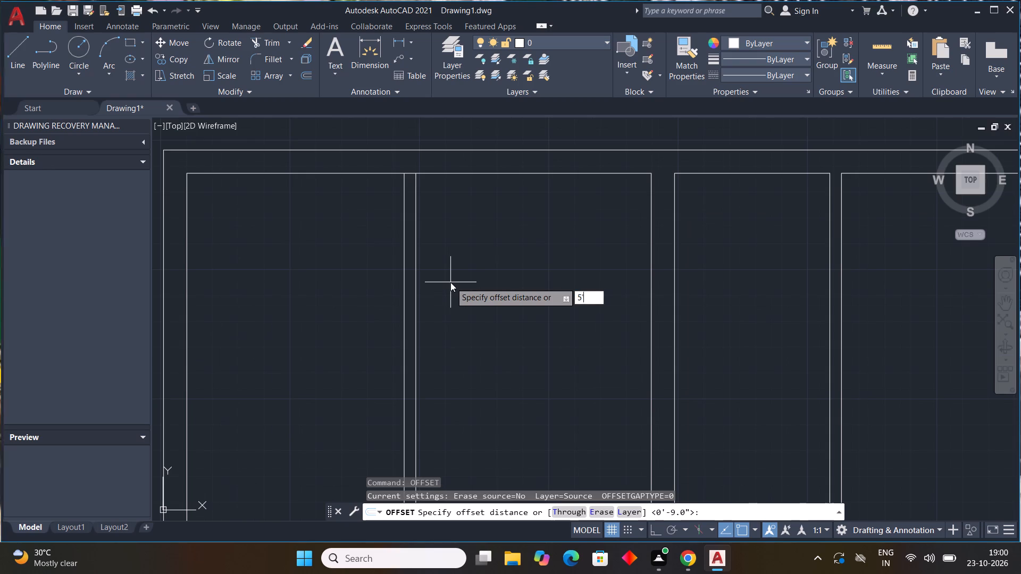
{"action": "left_click_drag", "start_coordinate": [473, 173], "coordinate": [472, 222]}
{"action": "left_click", "coordinate": [469, 275]}
{"action": "left_click", "coordinate": [336, 173]}
{"action": "left_click", "coordinate": [349, 256]}
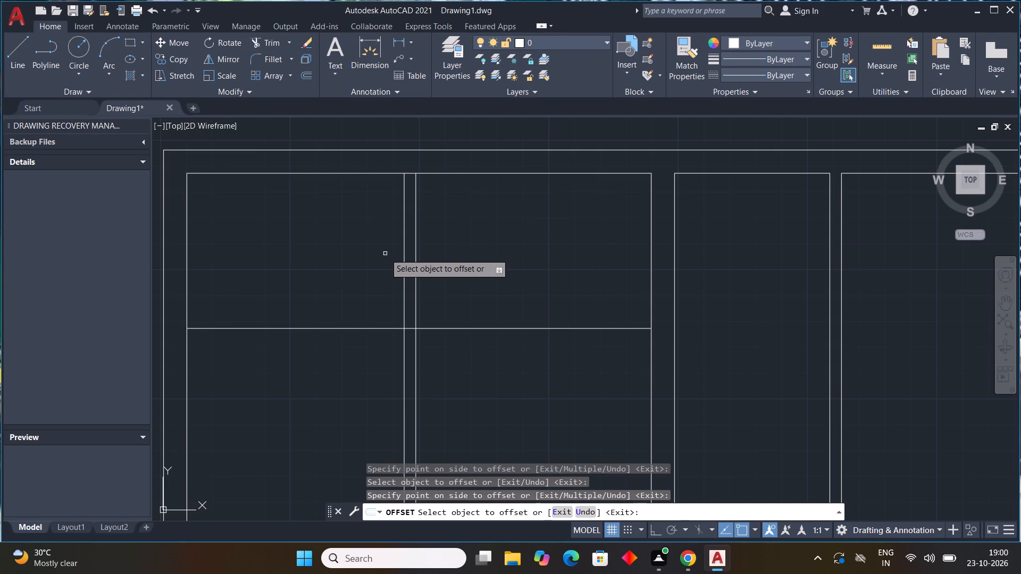
{"action": "key", "text": "Escape"}
{"action": "key", "text": "Escape"}
{"action": "key", "text": "Escape"}
{"action": "key", "text": "Escape"}
{"action": "key", "text": "Escape"}
{"action": "key", "text": "Escape"}
{"action": "key", "text": "Escape"}
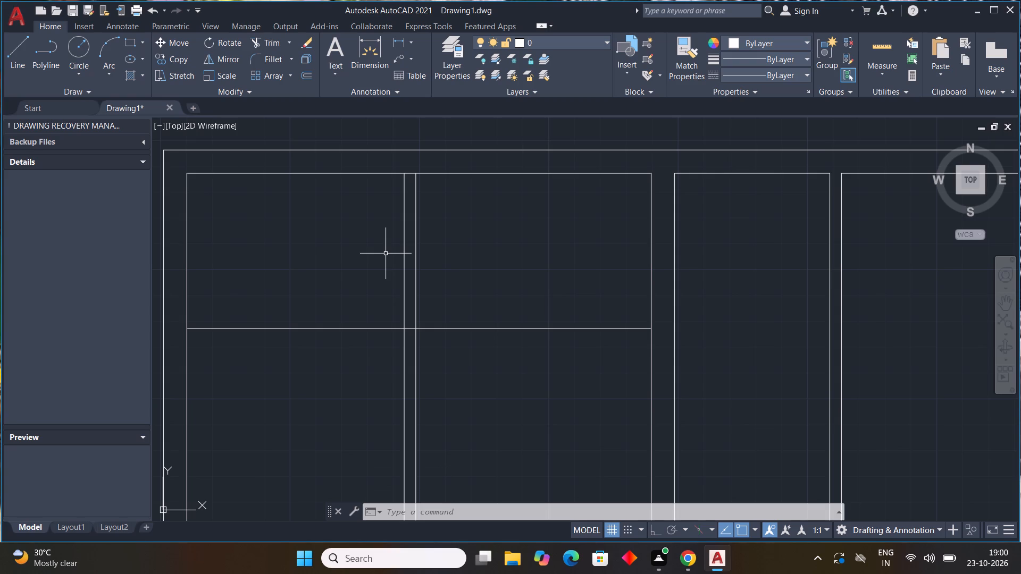
Offset both new horizontal line segments 4.5" downward to give the short wall across the left partition its thickness.
{"action": "scroll", "coordinate": [466, 160], "scroll_direction": "down", "scroll_amount": 4}
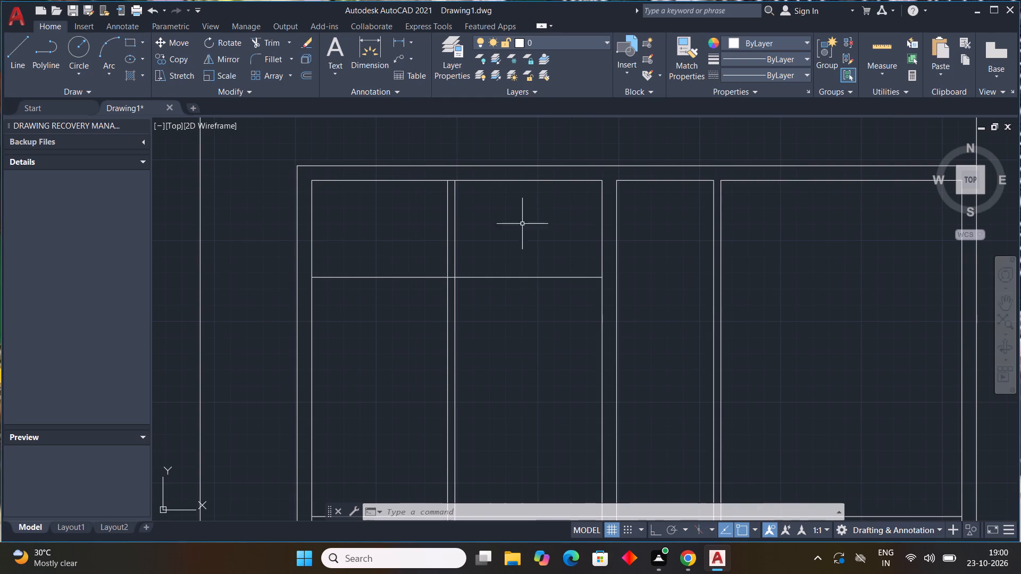
{"action": "scroll", "coordinate": [551, 271], "scroll_direction": "down", "scroll_amount": 2}
{"action": "middle_click_drag", "start_coordinate": [540, 285], "coordinate": [503, 344]}
{"action": "scroll", "coordinate": [507, 310], "scroll_direction": "up", "scroll_amount": 2}
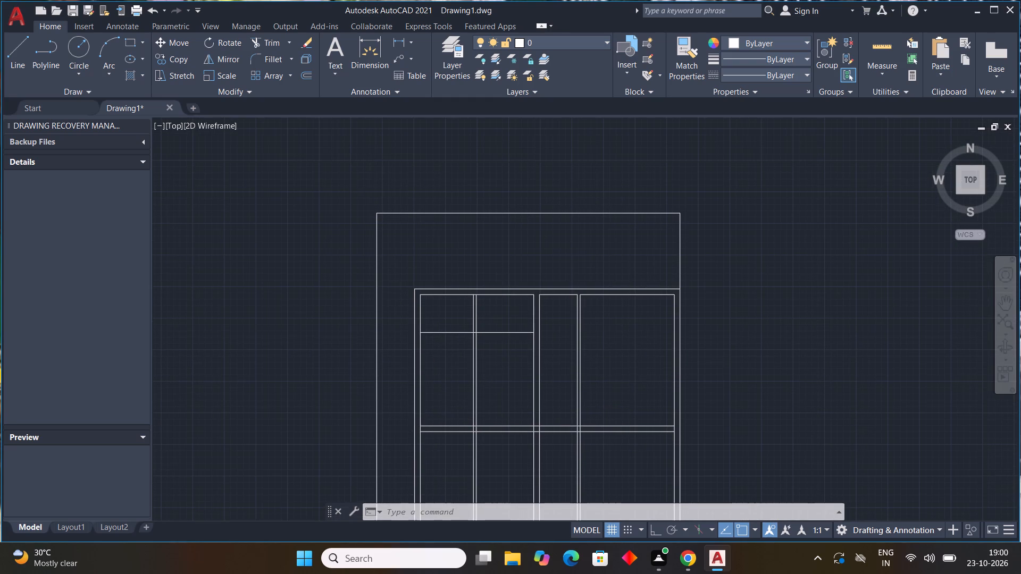
{"action": "type", "text": "off"}
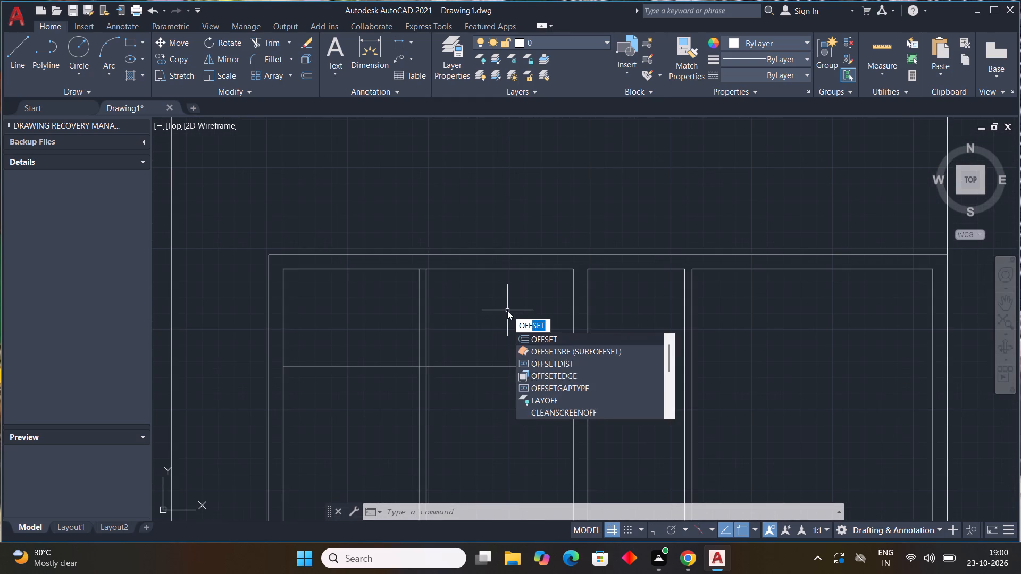
{"action": "key", "text": "space"}
{"action": "key", "text": "4"}
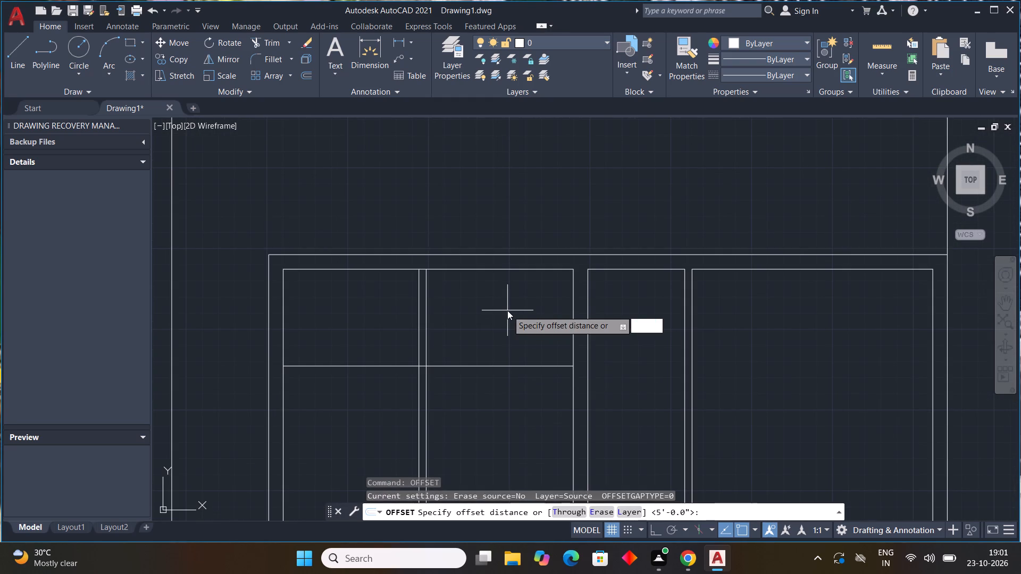
{"action": "type", "text": ".5"}
{"action": "key", "text": "shift+quotedbl"}
{"action": "key", "text": "Return"}
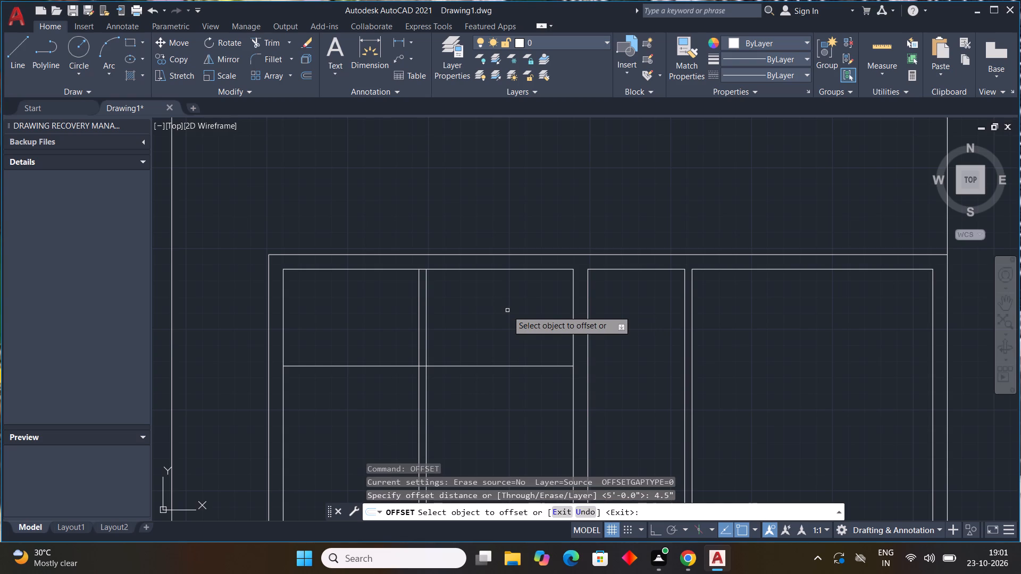
{"action": "left_click", "coordinate": [492, 367]}
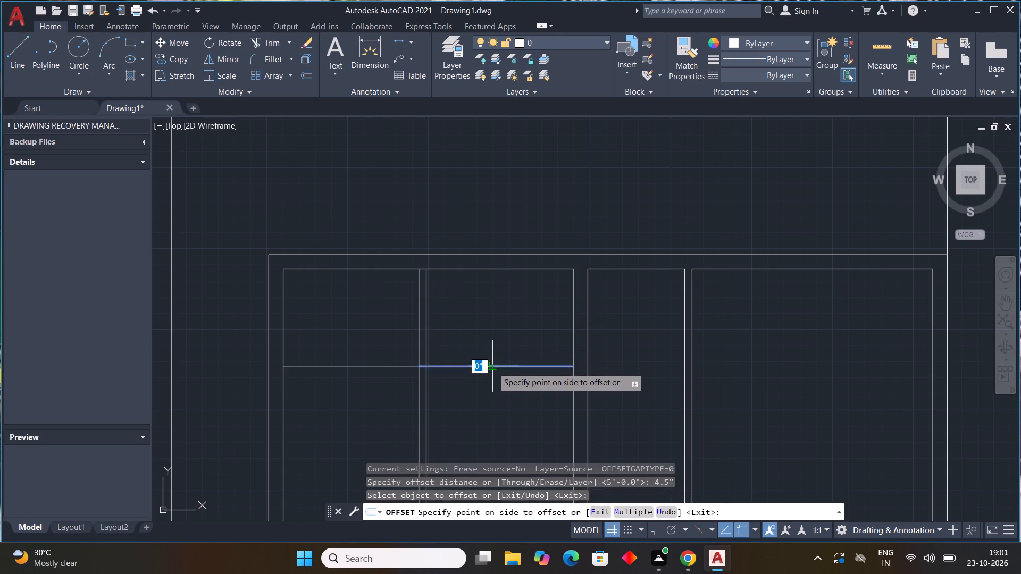
{"action": "left_click", "coordinate": [493, 383]}
{"action": "left_click_drag", "start_coordinate": [382, 366], "coordinate": [384, 371]}
{"action": "left_click", "coordinate": [391, 381]}
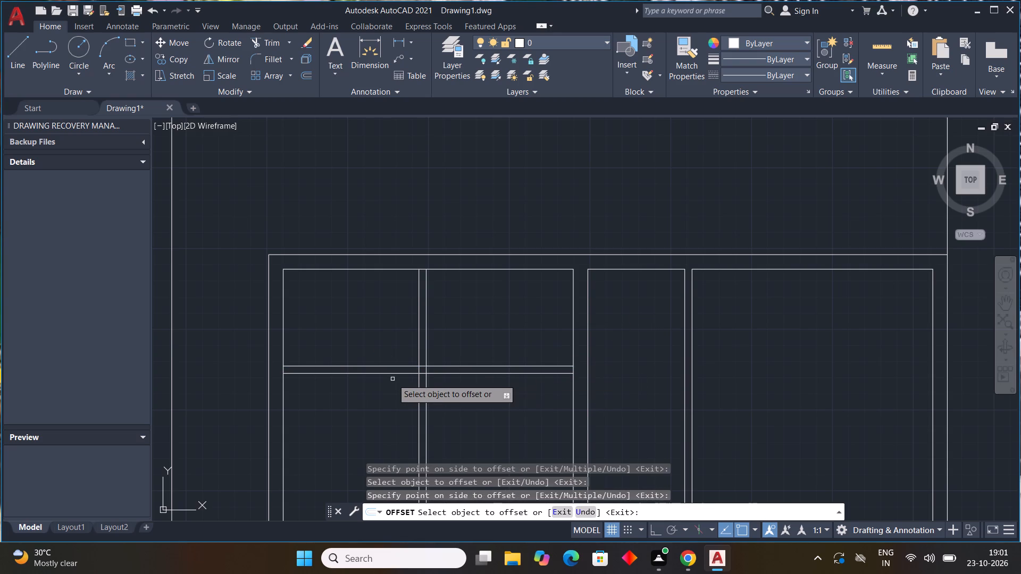
{"action": "key", "text": "Escape"}
{"action": "key", "text": "Escape"}
{"action": "key", "text": "Escape"}
Trim the left 4.5" partition's paired lines between the short 4.5" horizontal wall and the 9" horizontal wall.
{"action": "scroll", "coordinate": [424, 354], "scroll_direction": "down", "scroll_amount": 4}
{"action": "scroll", "coordinate": [478, 356], "scroll_direction": "up", "scroll_amount": 3}
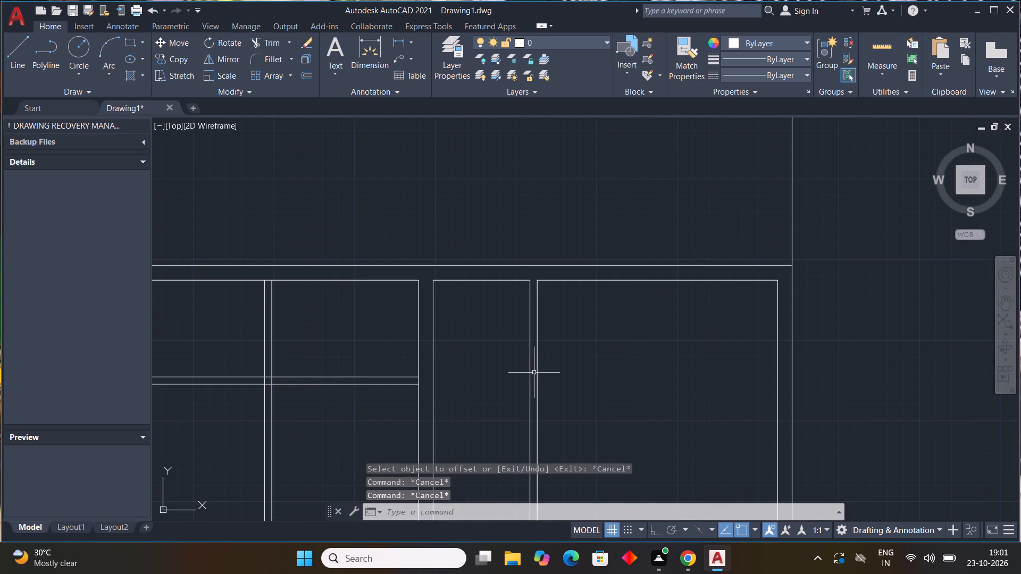
{"action": "middle_click_drag", "start_coordinate": [530, 368], "coordinate": [395, 323]}
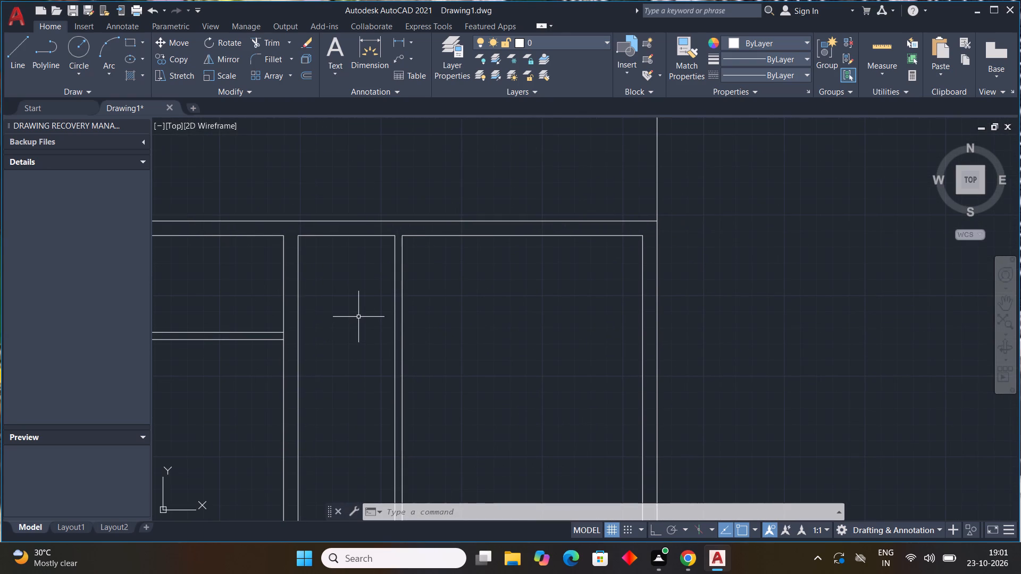
{"action": "scroll", "coordinate": [438, 219], "scroll_direction": "down", "scroll_amount": 4}
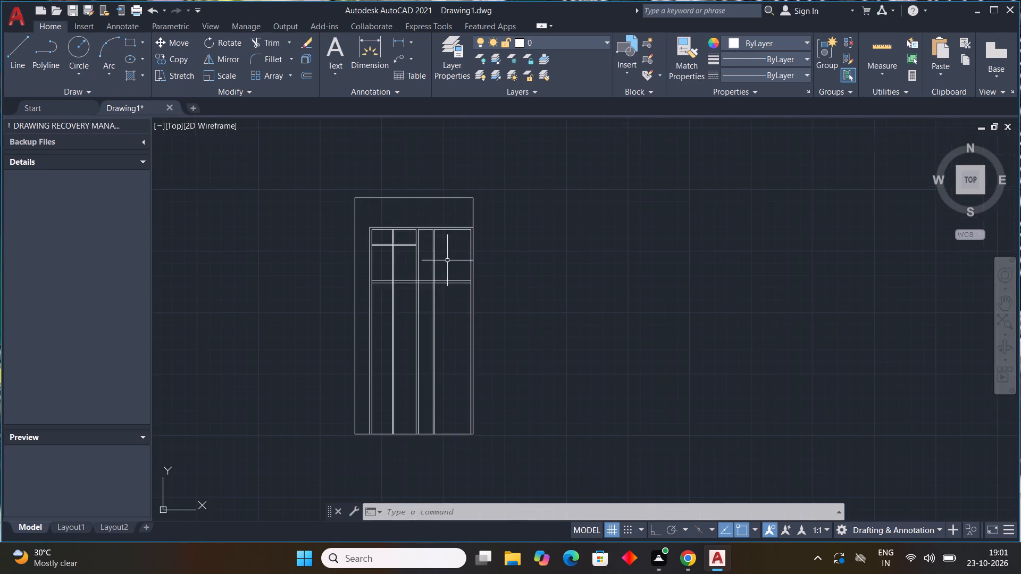
{"action": "scroll", "coordinate": [428, 255], "scroll_direction": "up", "scroll_amount": 3}
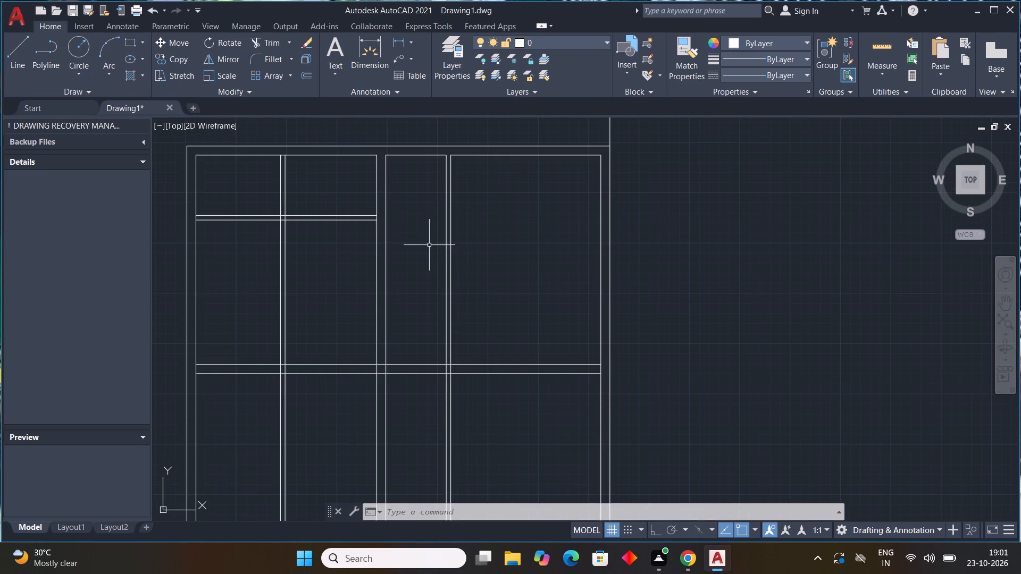
{"action": "type", "text": "tr"}
{"action": "key", "text": "space"}
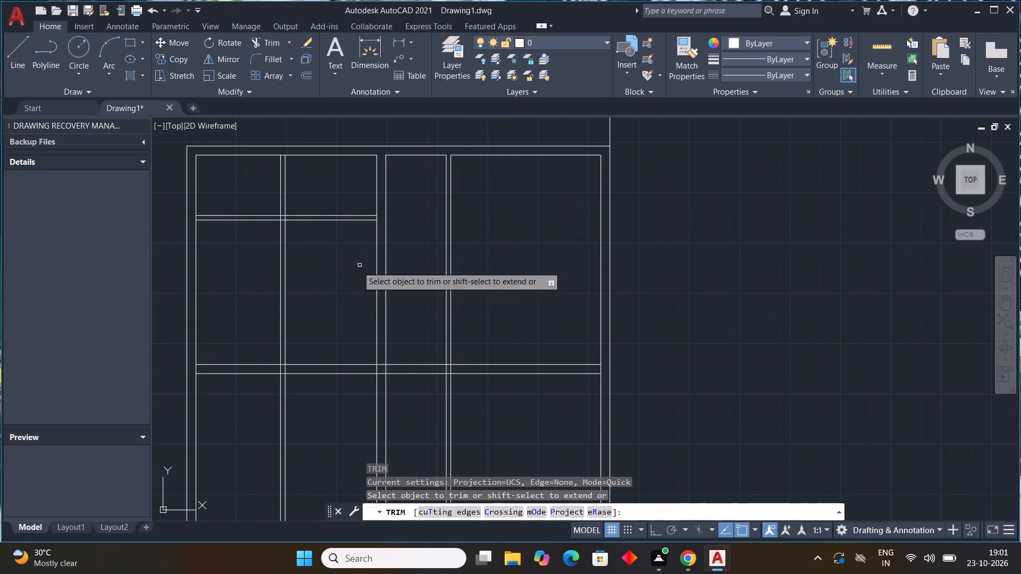
{"action": "left_click_drag", "start_coordinate": [237, 285], "coordinate": [294, 290]}
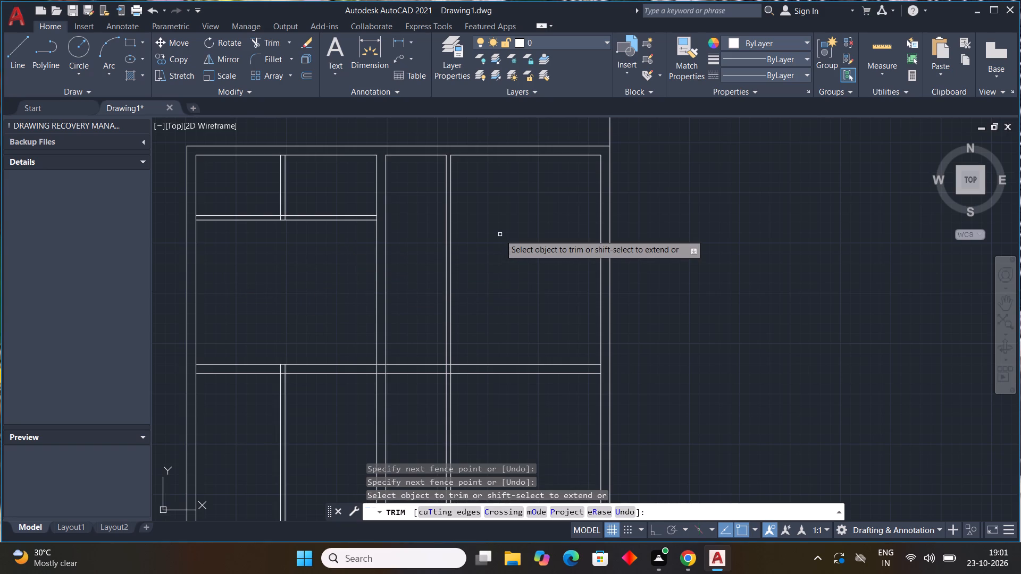
{"action": "key", "text": "Escape"}
{"action": "key", "text": "Escape"}
{"action": "key", "text": "Escape"}
{"action": "key", "text": "Escape"}
{"action": "key", "text": "Escape"}
{"action": "key", "text": "Escape"}
{"action": "key", "text": "Escape"}
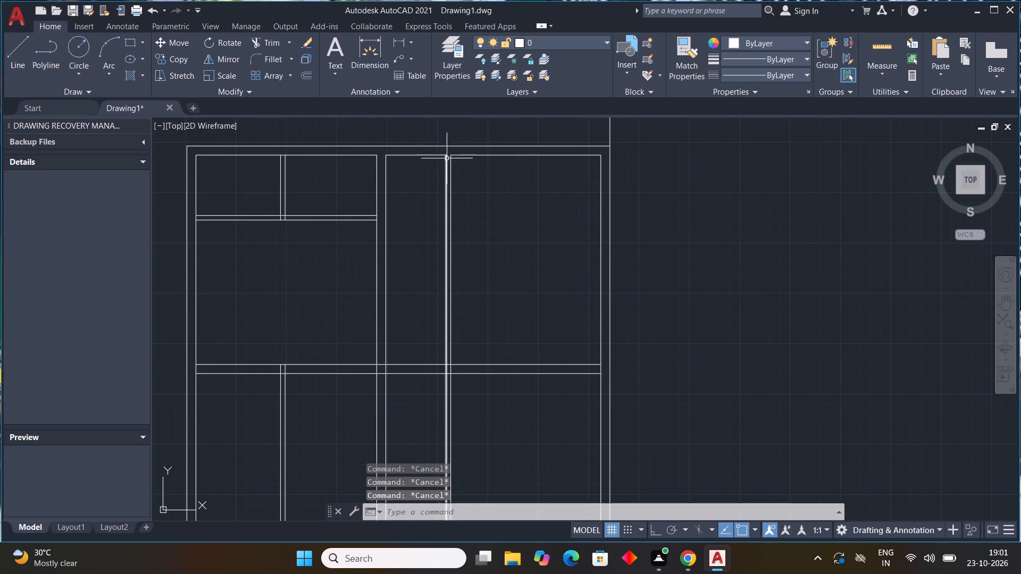
Offset the top exterior wall's inner line 6'6" downward in the narrow bay between the 9" vertical wall and the right 4.5" partition.
{"action": "type", "text": "off"}
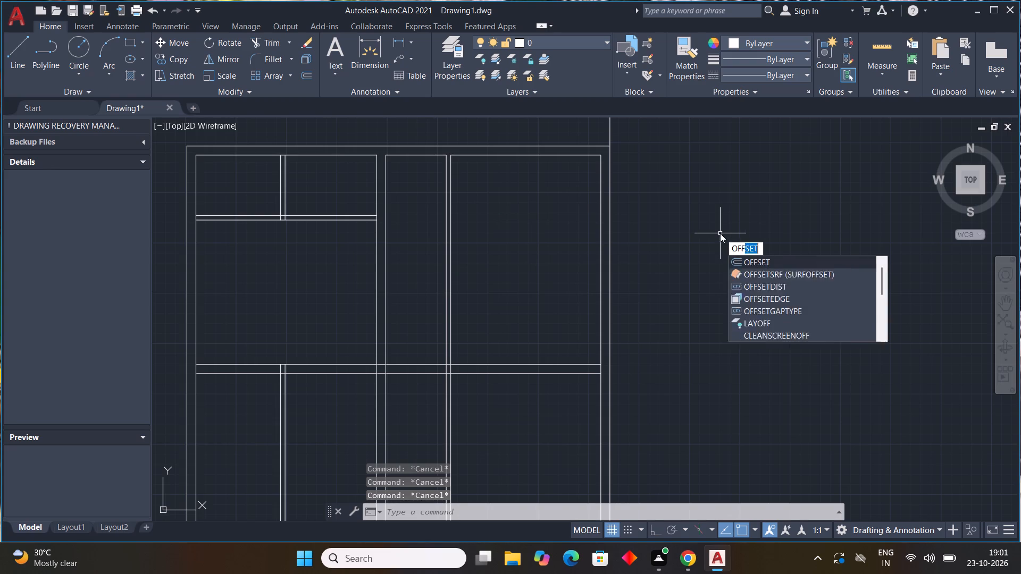
{"action": "key", "text": "space"}
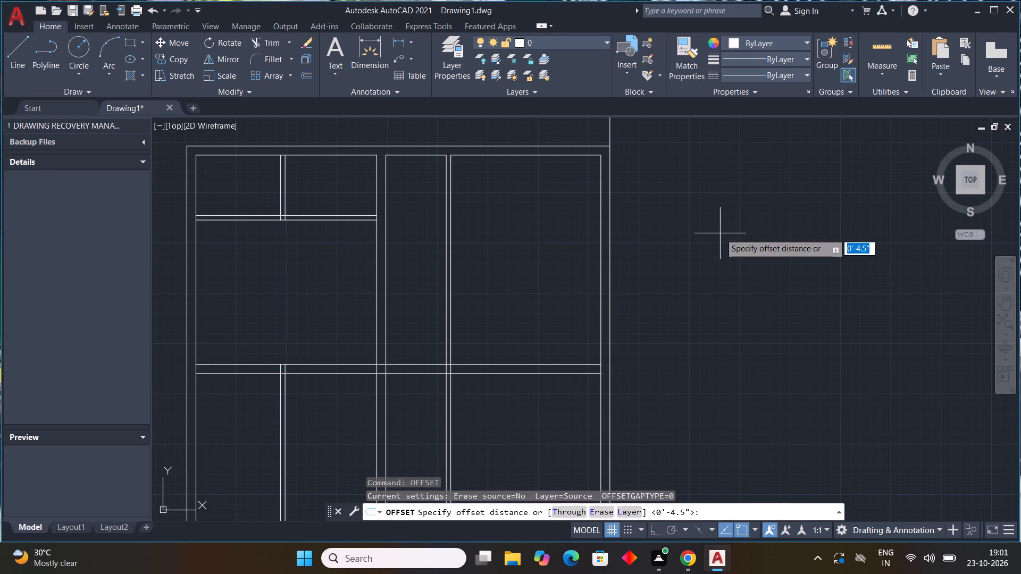
{"action": "type", "text": "6'"}
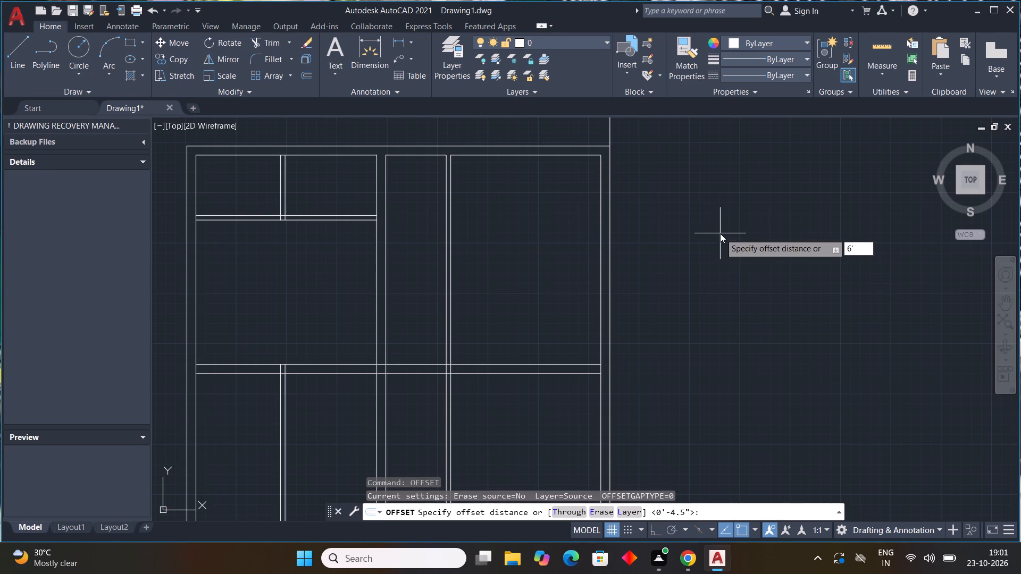
{"action": "key", "text": "6"}
{"action": "key", "text": "shift+quotedbl"}
{"action": "key", "text": "Return"}
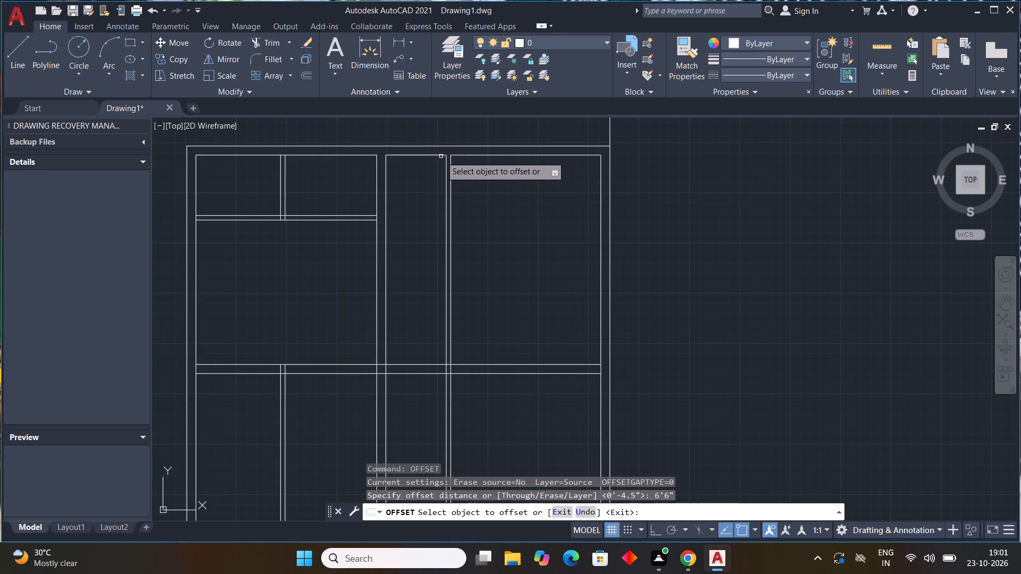
{"action": "left_click", "coordinate": [437, 154]}
{"action": "left_click", "coordinate": [416, 218]}
{"action": "key", "text": "Escape"}
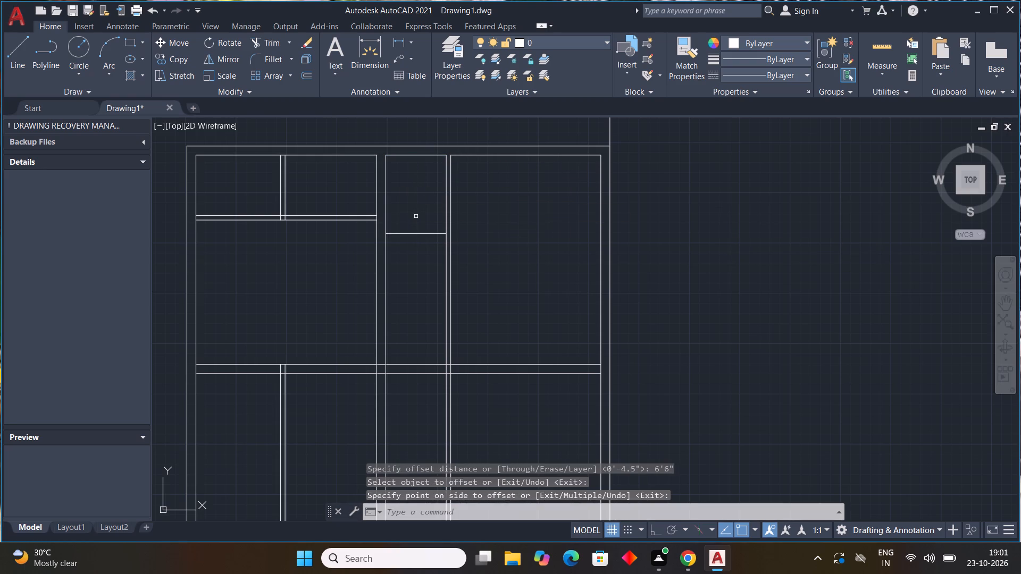
{"action": "key", "text": "Escape"}
Offset the narrow bay's new horizontal line 4.5" downward to give that wall its thickness.
{"action": "key", "text": "space"}
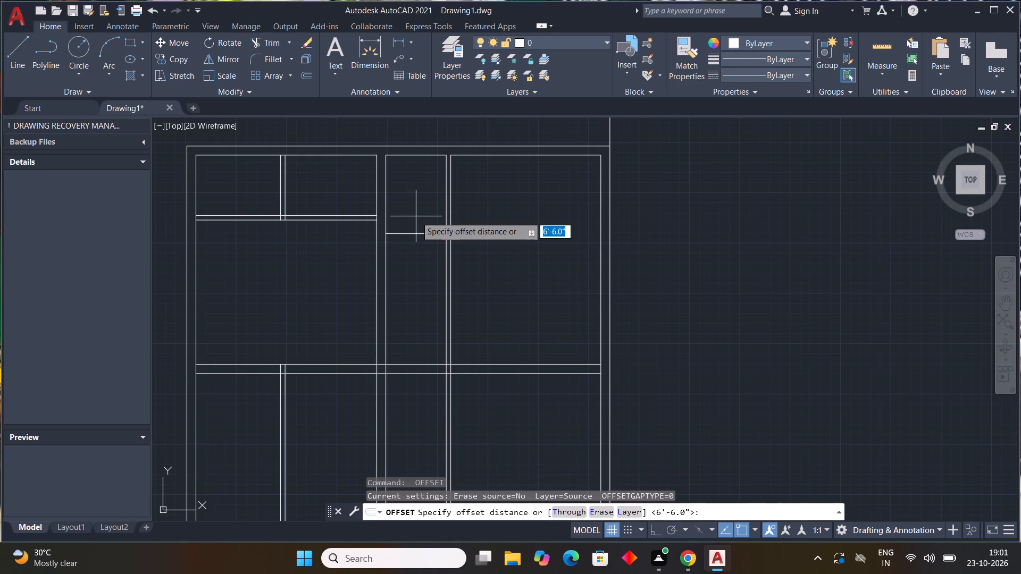
{"action": "type", "text": "4.5\""}
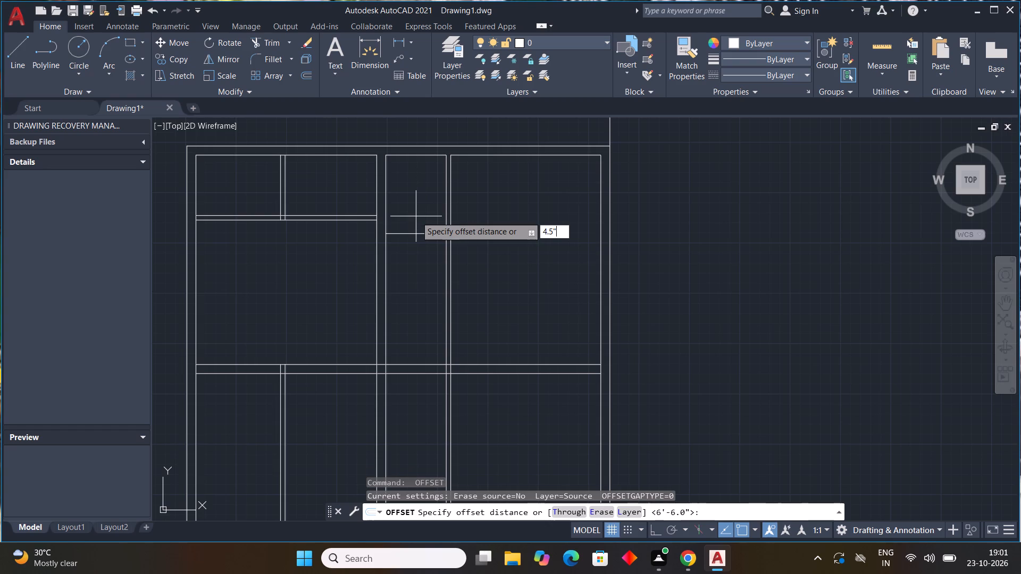
{"action": "key", "text": "Return"}
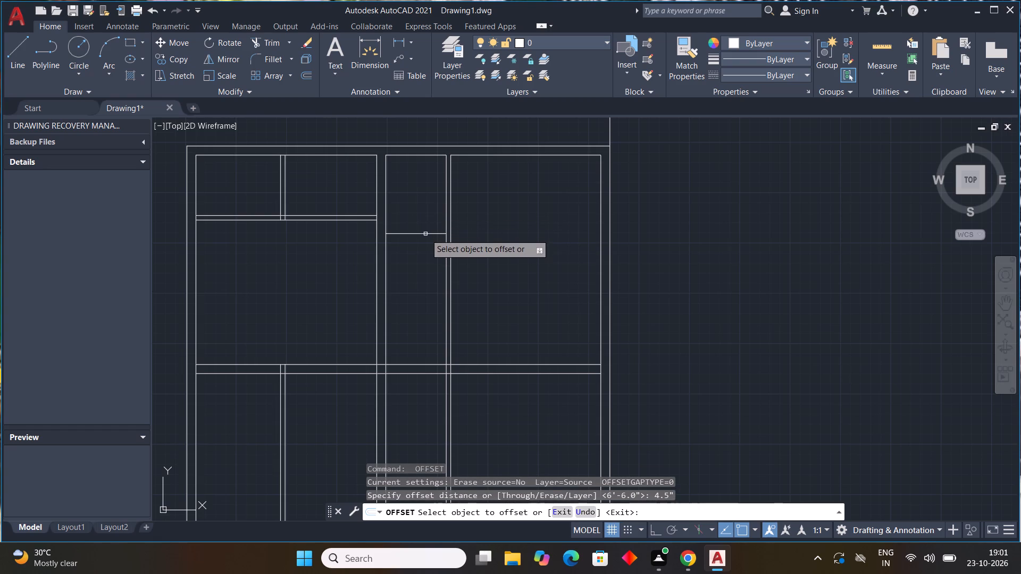
{"action": "left_click", "coordinate": [425, 234]}
{"action": "left_click", "coordinate": [407, 294]}
{"action": "key", "text": "Escape"}
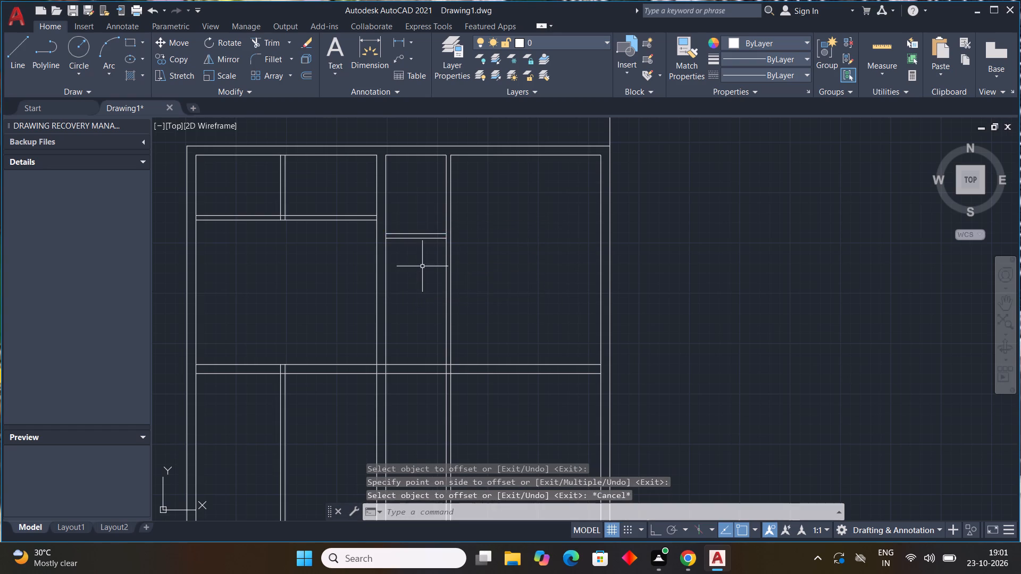
{"action": "key", "text": "Escape"}
{"action": "key", "text": "Escape"}
{"action": "key", "text": "Escape"}
{"action": "key", "text": "Escape"}
{"action": "key", "text": "Escape"}
{"action": "key", "text": "Escape"}
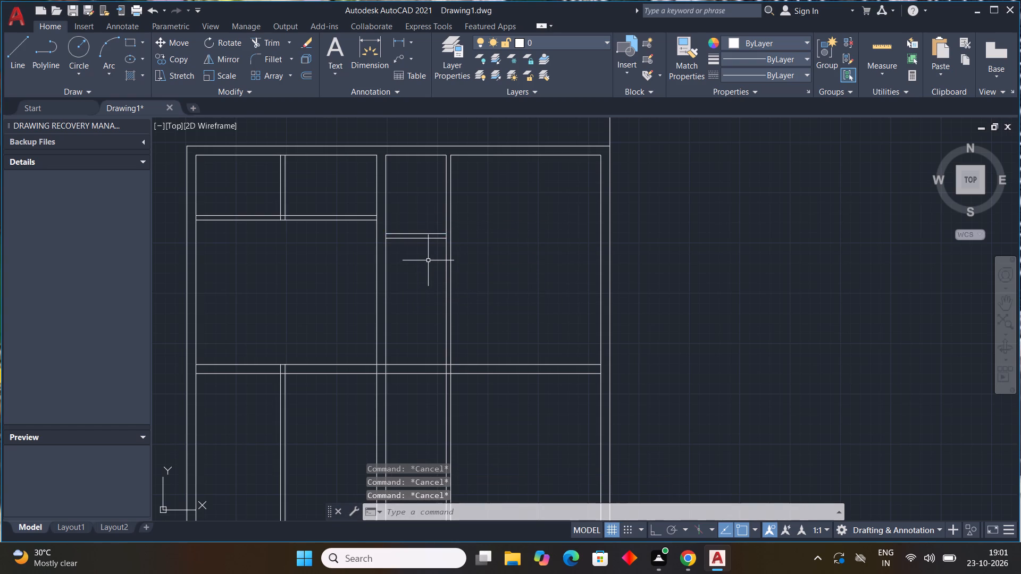
Offset the lower line of the narrow bay's 4.5" horizontal wall 5'6" downward.
{"action": "key", "text": "space"}
{"action": "type", "text": "5'6\""}
{"action": "key", "text": "Return"}
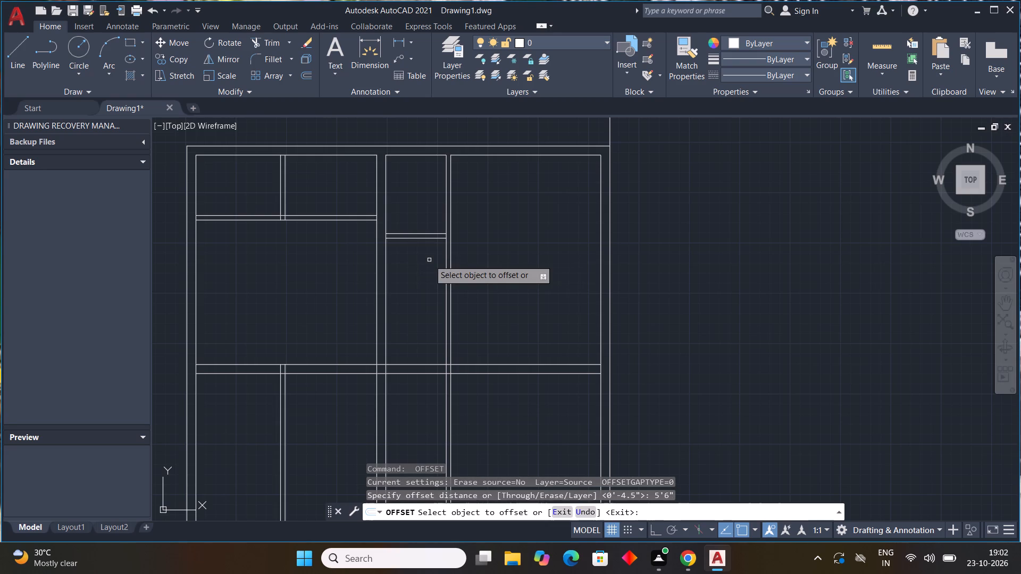
{"action": "left_click", "coordinate": [424, 238]}
{"action": "left_click", "coordinate": [426, 302]}
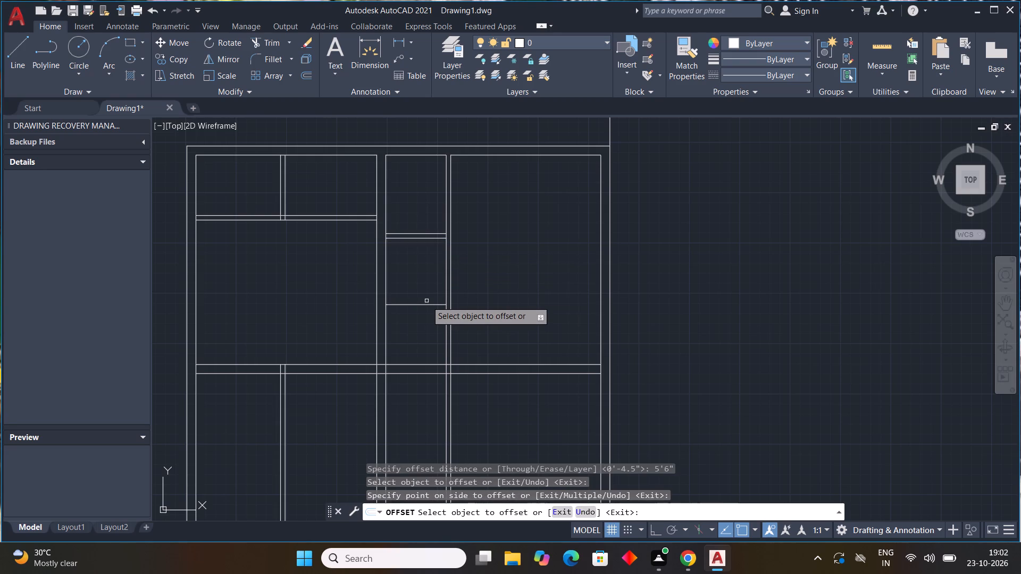
{"action": "key", "text": "Escape"}
{"action": "key", "text": "Escape"}
{"action": "key", "text": "Escape"}
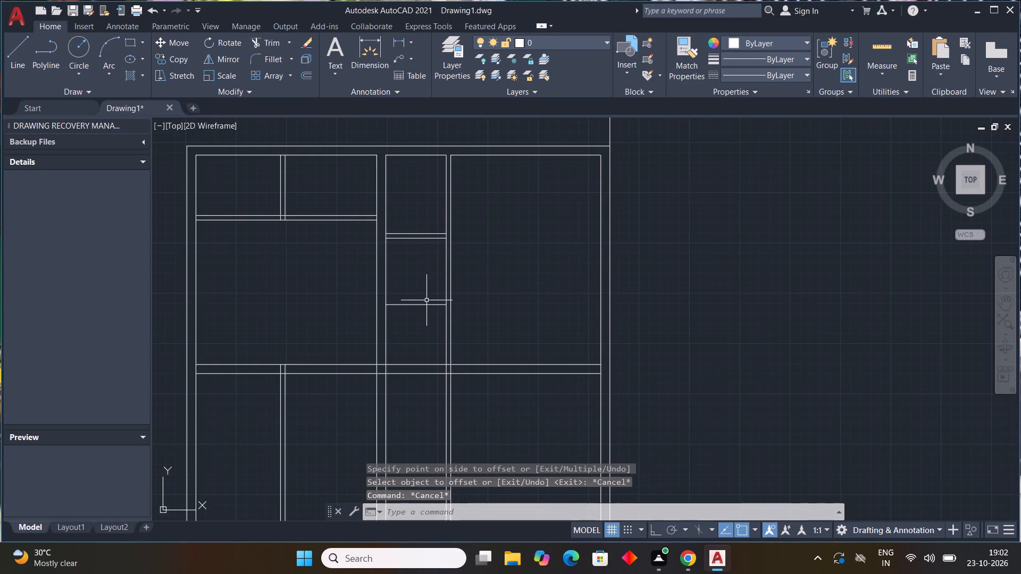
Offset the narrow bay's new horizontal line 4.5" downward to form a second cross wall.
{"action": "key", "text": "space"}
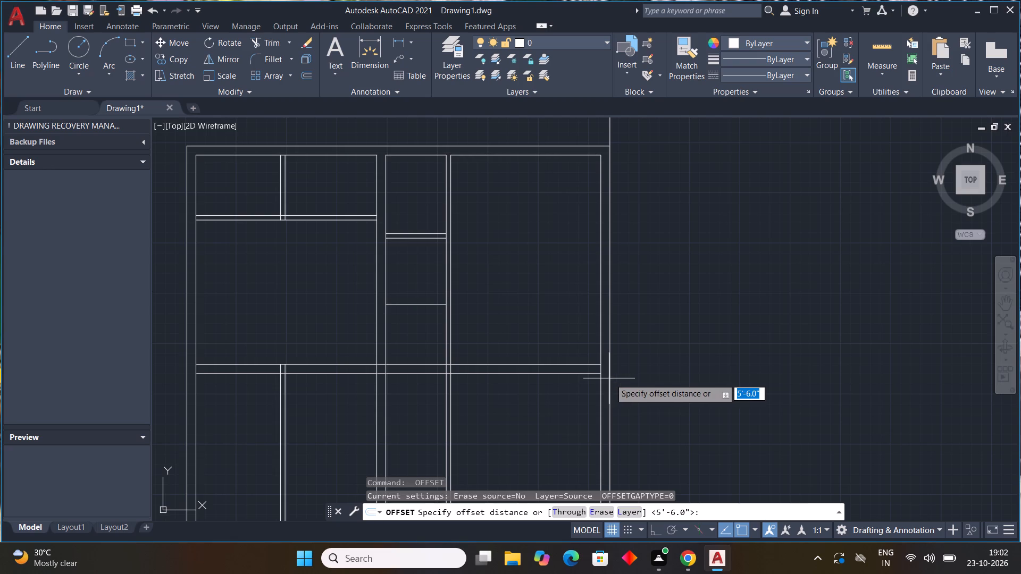
{"action": "type", "text": "4.5\""}
{"action": "key", "text": "Return"}
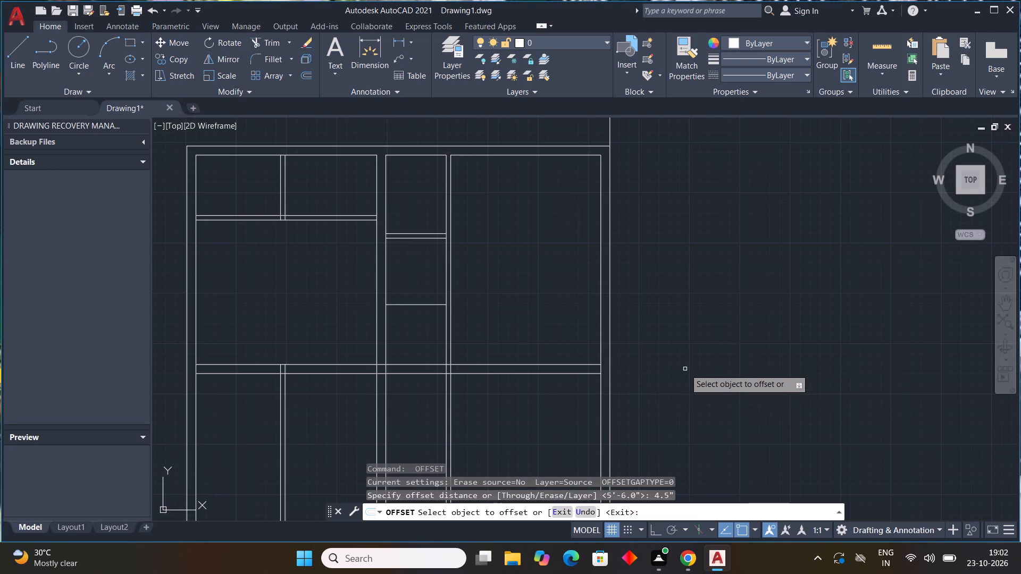
{"action": "left_click", "coordinate": [429, 304]}
{"action": "left_click", "coordinate": [436, 323]}
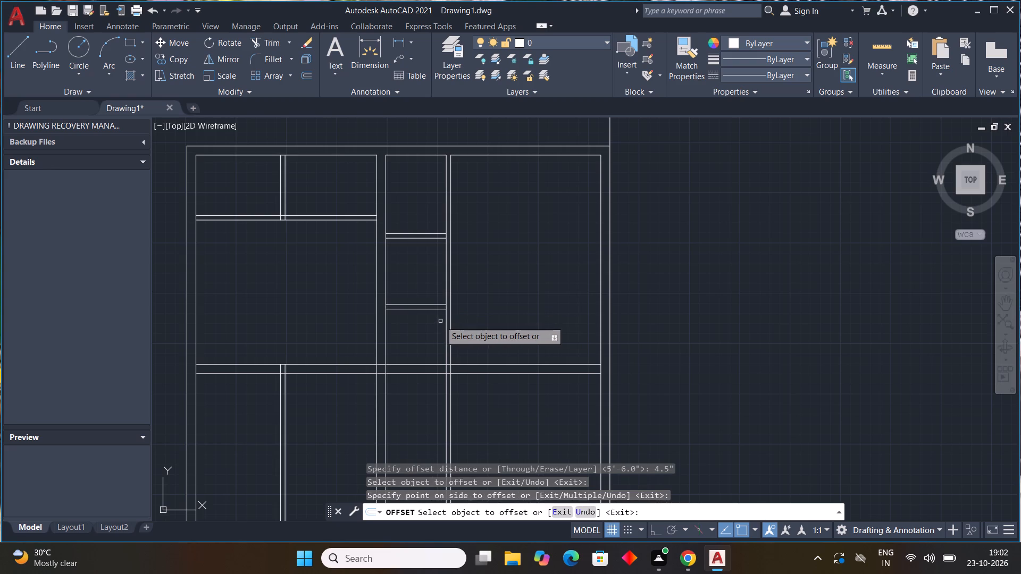
{"action": "key", "text": "Escape"}
{"action": "key", "text": "Escape"}
{"action": "key", "text": "Escape"}
Draw short horizontal jamb lines across the 9" vertical wall and the right 4.5" partition, just below the narrow bay's lower cross wall.
{"action": "scroll", "coordinate": [414, 323], "scroll_direction": "up", "scroll_amount": 4}
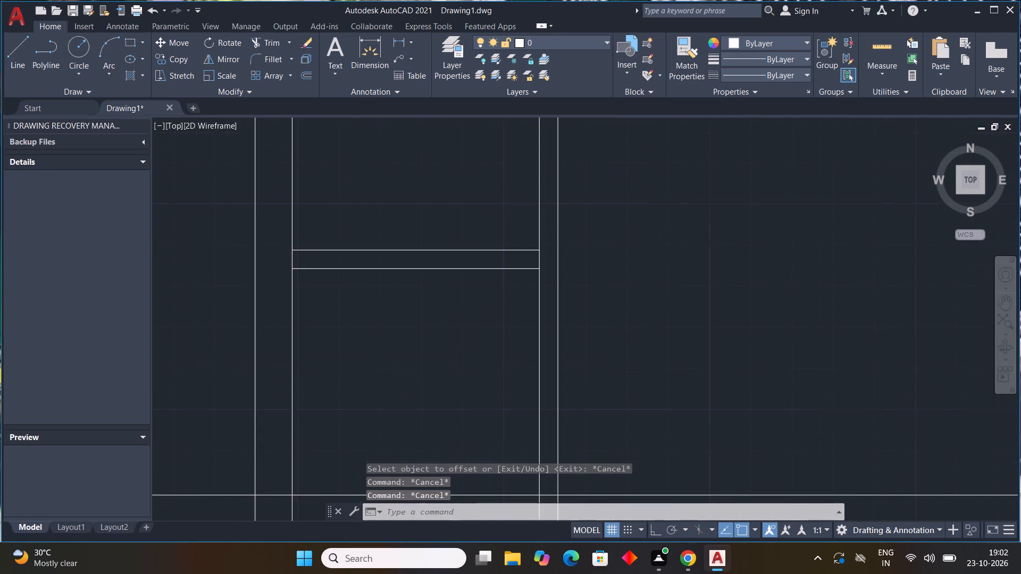
{"action": "scroll", "coordinate": [415, 322], "scroll_direction": "down", "scroll_amount": 3}
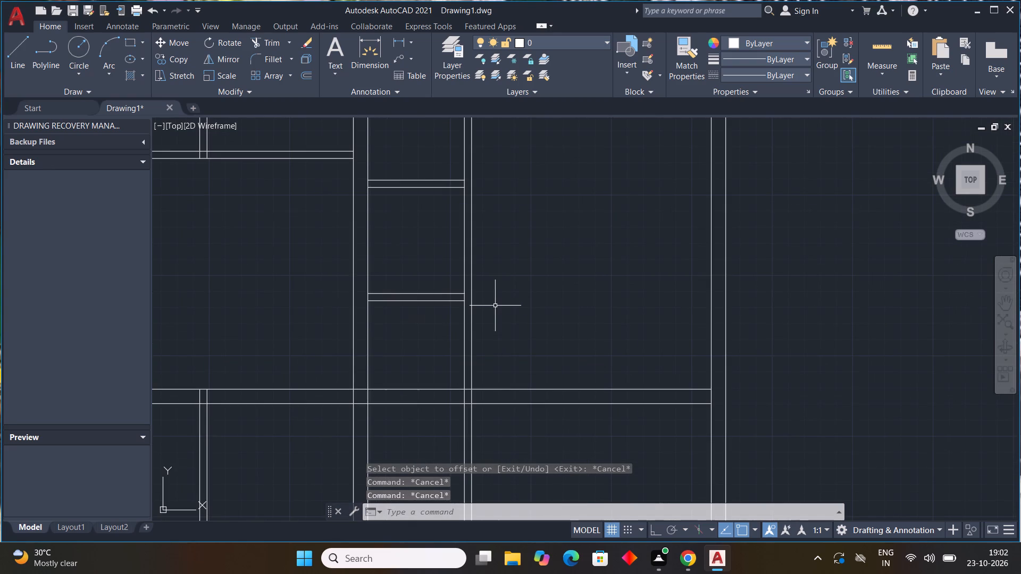
{"action": "scroll", "coordinate": [495, 306], "scroll_direction": "down", "scroll_amount": 2}
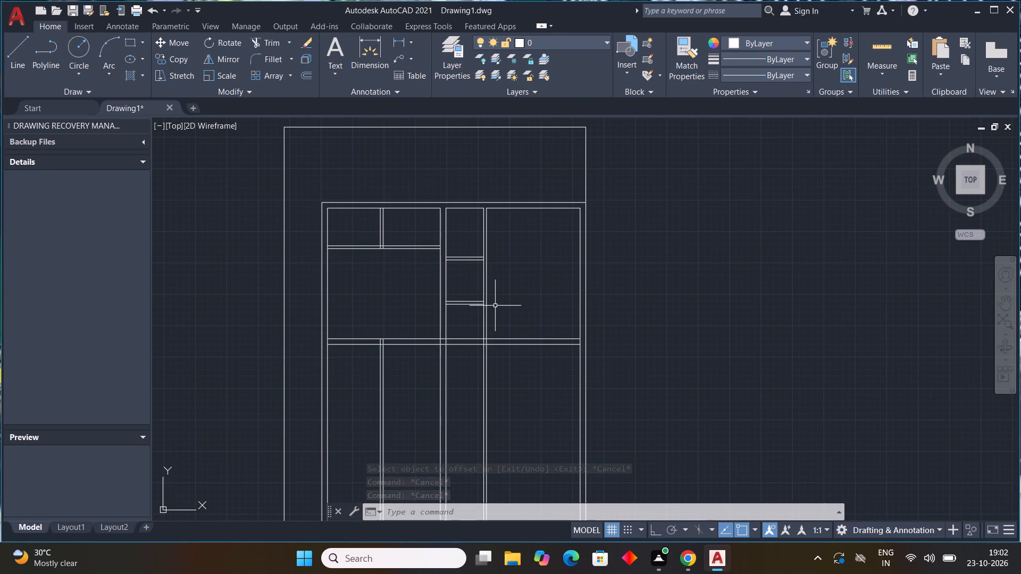
{"action": "scroll", "coordinate": [448, 325], "scroll_direction": "up", "scroll_amount": 1}
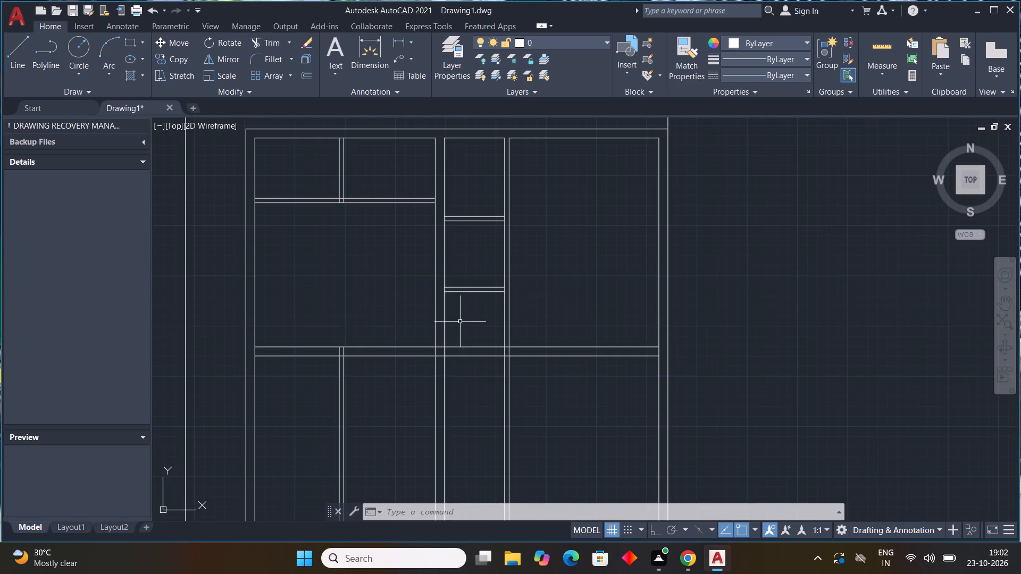
{"action": "type", "text": "l"}
{"action": "key", "text": "space"}
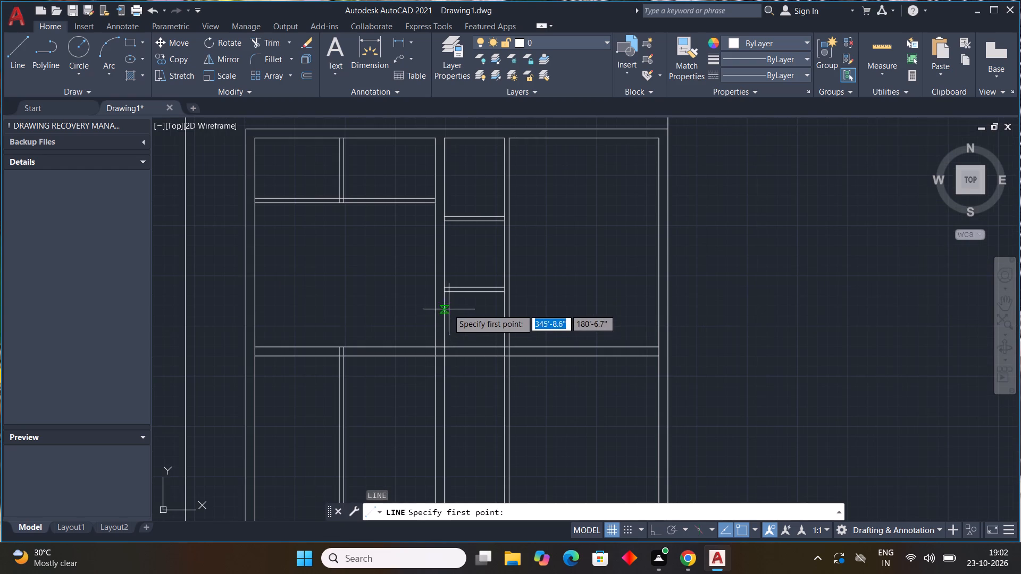
{"action": "scroll", "coordinate": [447, 303], "scroll_direction": "up", "scroll_amount": 3}
{"action": "left_click", "coordinate": [399, 269]}
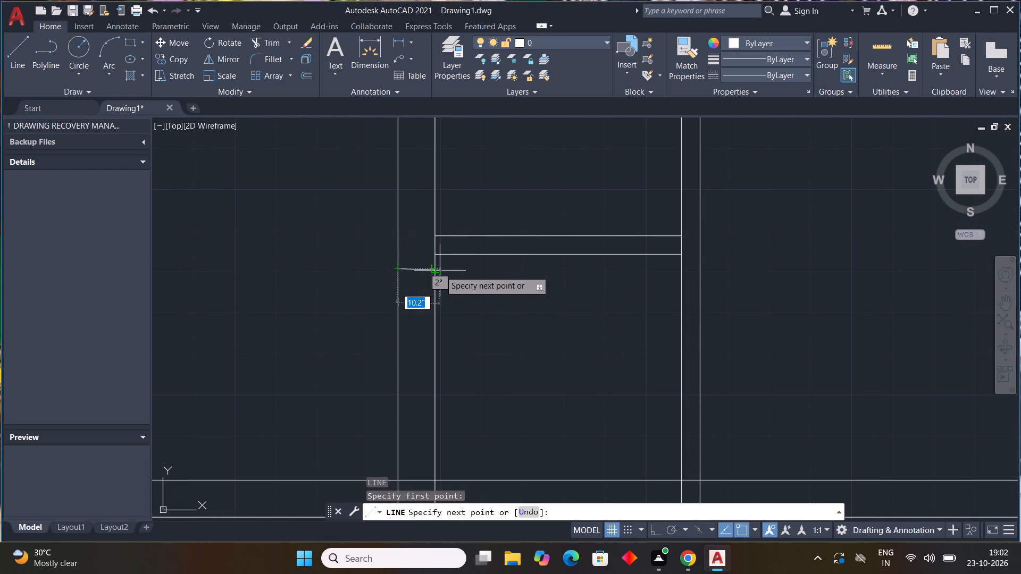
{"action": "left_click", "coordinate": [440, 271]}
{"action": "key", "text": "Escape"}
{"action": "key", "text": "space"}
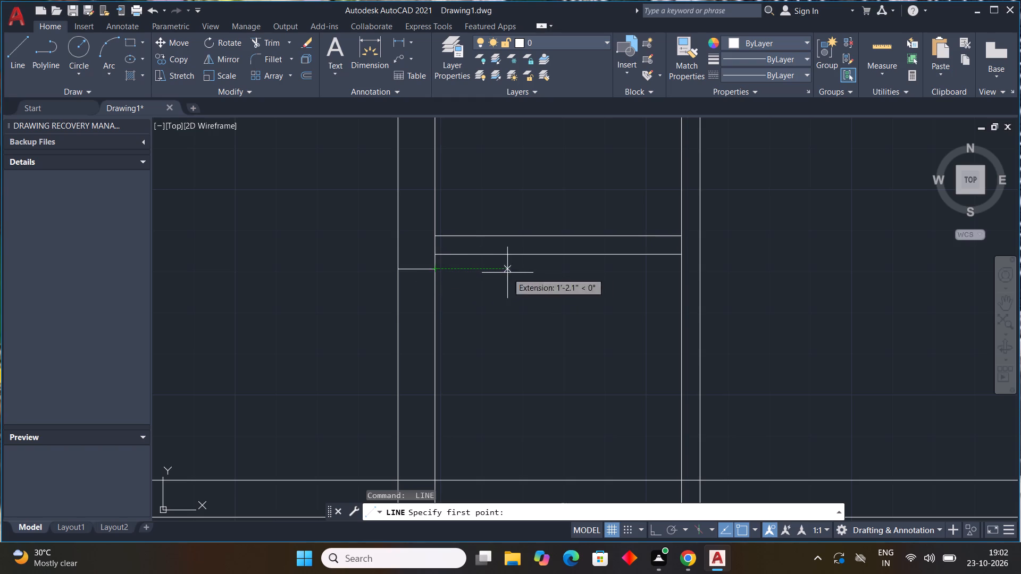
{"action": "left_click", "coordinate": [679, 269]}
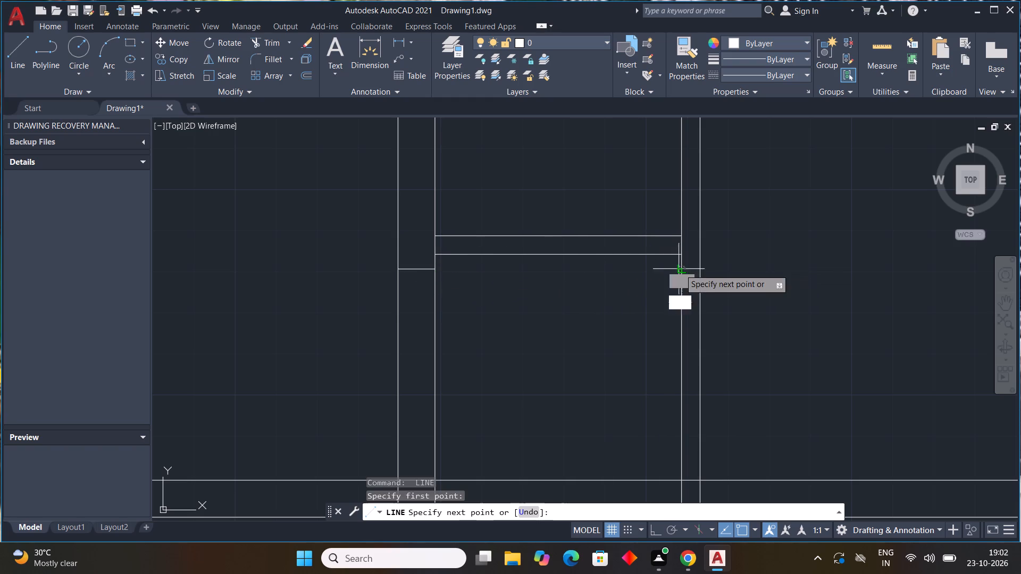
{"action": "left_click", "coordinate": [699, 271]}
{"action": "key", "text": "Escape"}
{"action": "scroll", "coordinate": [722, 281], "scroll_direction": "down", "scroll_amount": 2}
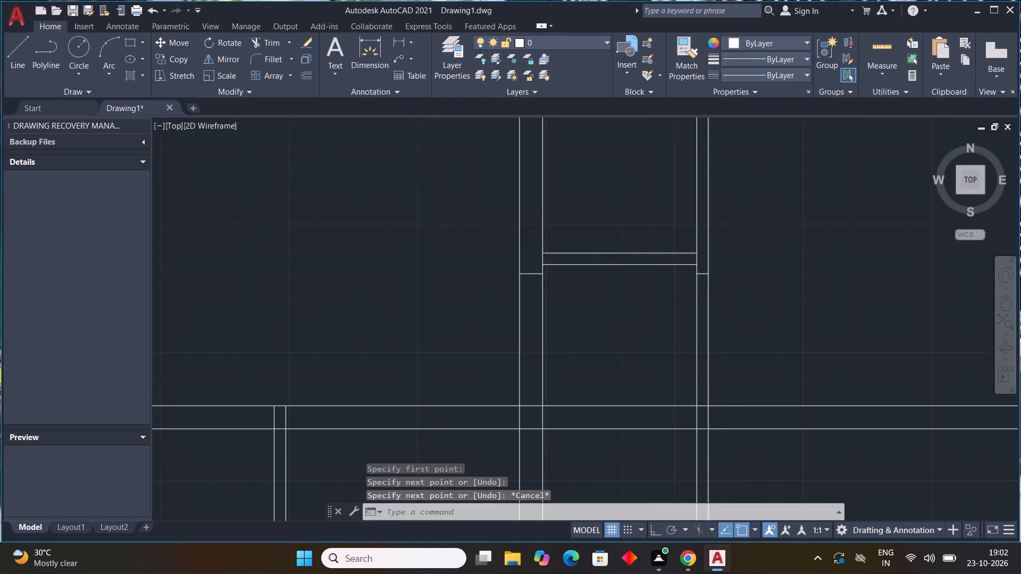
Draw a second pair of short horizontal jamb lines across the same two vertical walls, just above the 9" horizontal wall.
{"action": "middle_click_drag", "start_coordinate": [681, 317], "coordinate": [512, 325]}
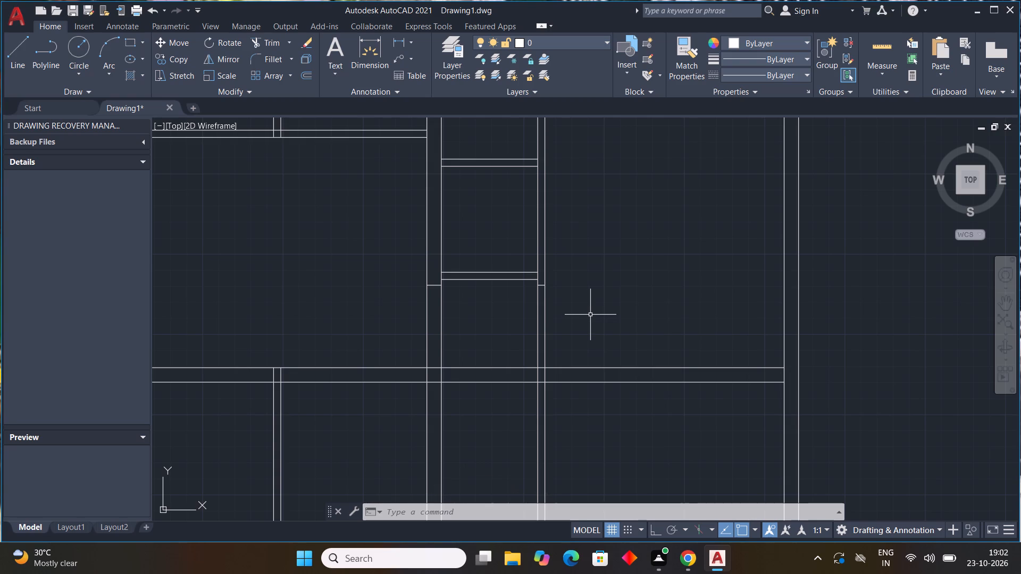
{"action": "scroll", "coordinate": [553, 313], "scroll_direction": "down", "scroll_amount": 2}
{"action": "middle_click_drag", "start_coordinate": [586, 306], "coordinate": [580, 277]}
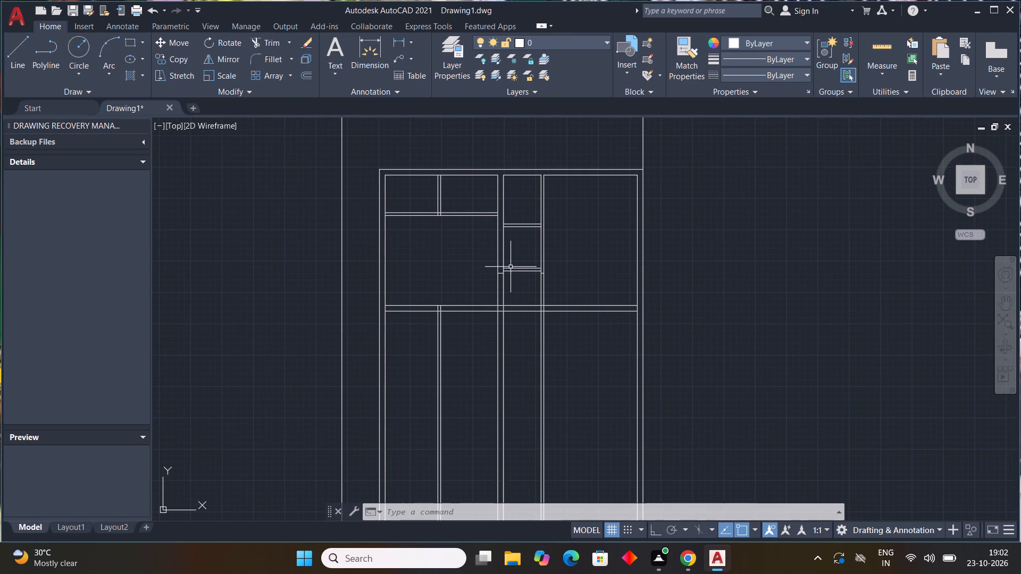
{"action": "scroll", "coordinate": [520, 286], "scroll_direction": "up", "scroll_amount": 4}
{"action": "middle_click_drag", "start_coordinate": [519, 288], "coordinate": [520, 327]}
{"action": "scroll", "coordinate": [519, 313], "scroll_direction": "down", "scroll_amount": 1}
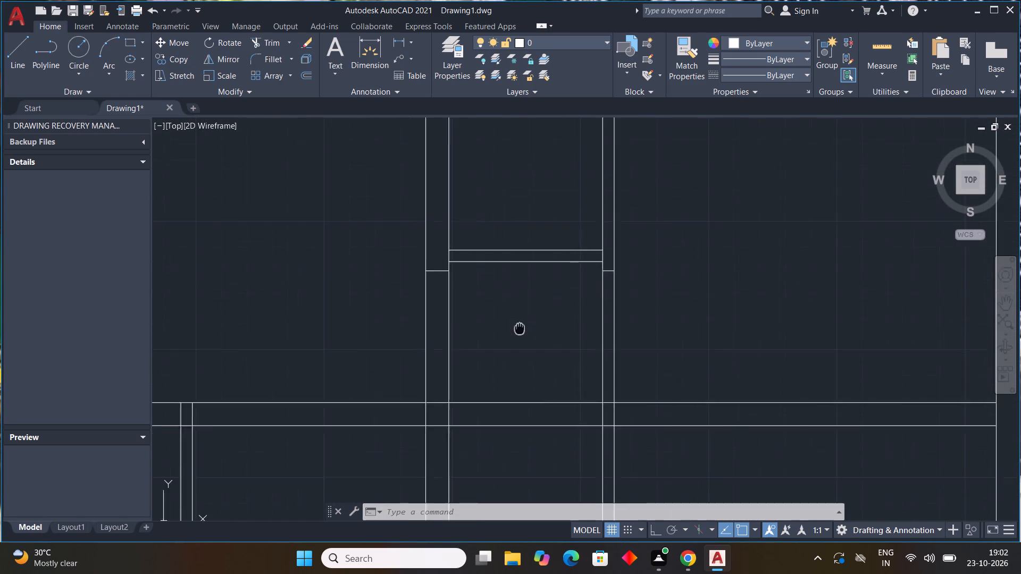
{"action": "scroll", "coordinate": [520, 327], "scroll_direction": "down", "scroll_amount": 1}
{"action": "middle_click_drag", "start_coordinate": [520, 327], "coordinate": [493, 286]}
{"action": "scroll", "coordinate": [493, 287], "scroll_direction": "up", "scroll_amount": 1}
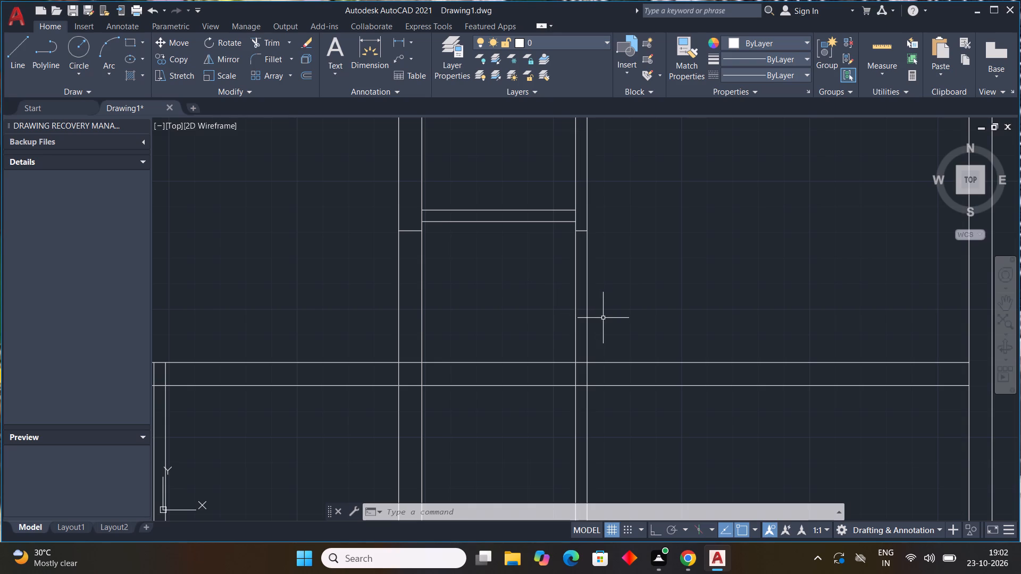
{"action": "key", "text": "l"}
{"action": "key", "text": "space"}
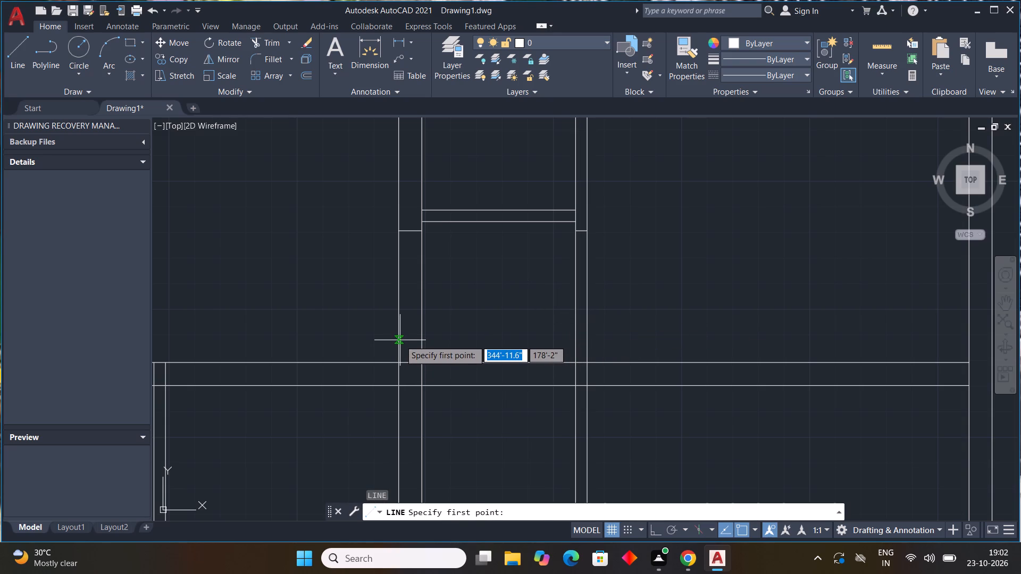
{"action": "left_click", "coordinate": [400, 340]}
{"action": "left_click", "coordinate": [426, 339]}
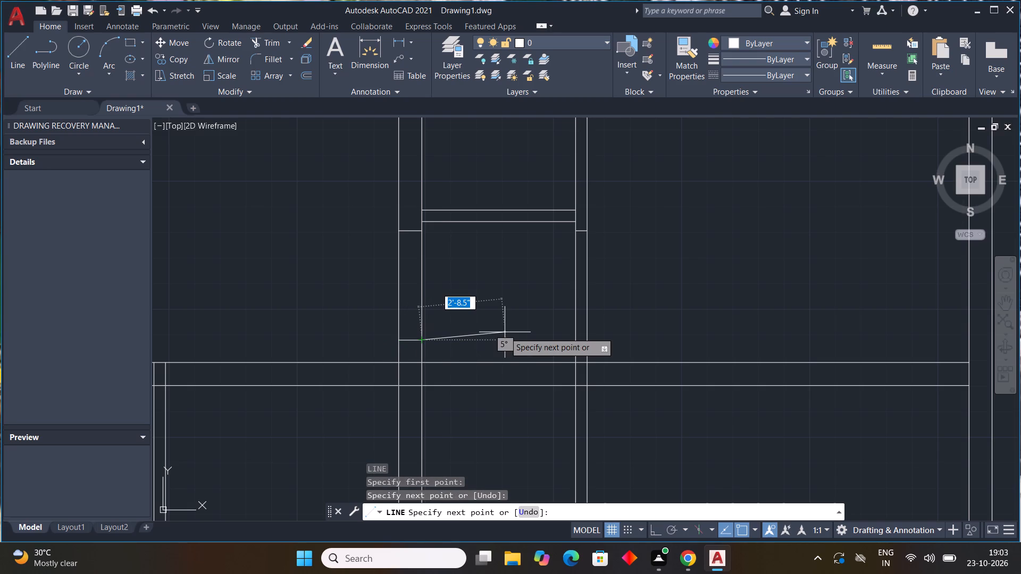
{"action": "key", "text": "Escape"}
{"action": "key", "text": "space"}
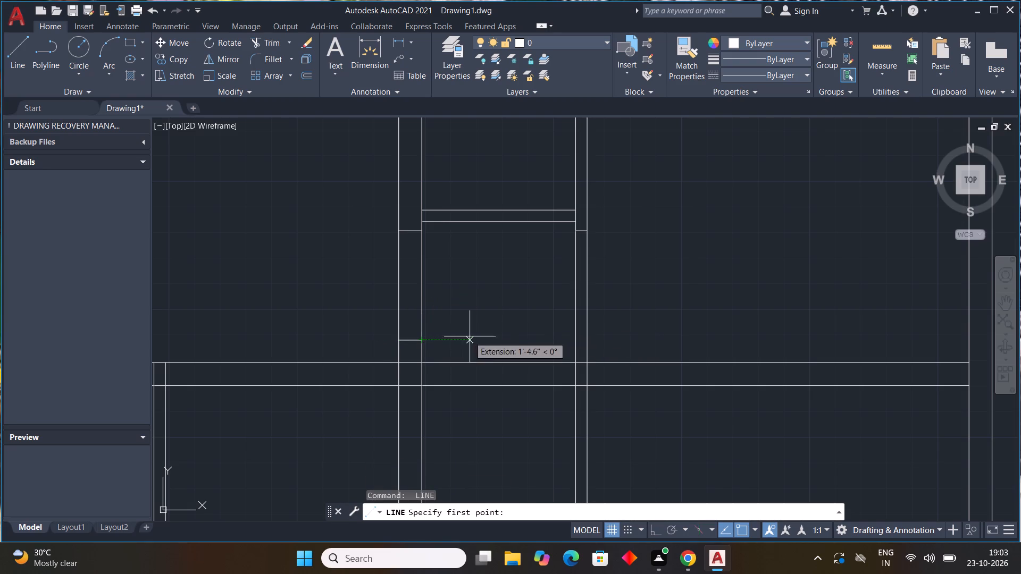
{"action": "left_click", "coordinate": [573, 343]}
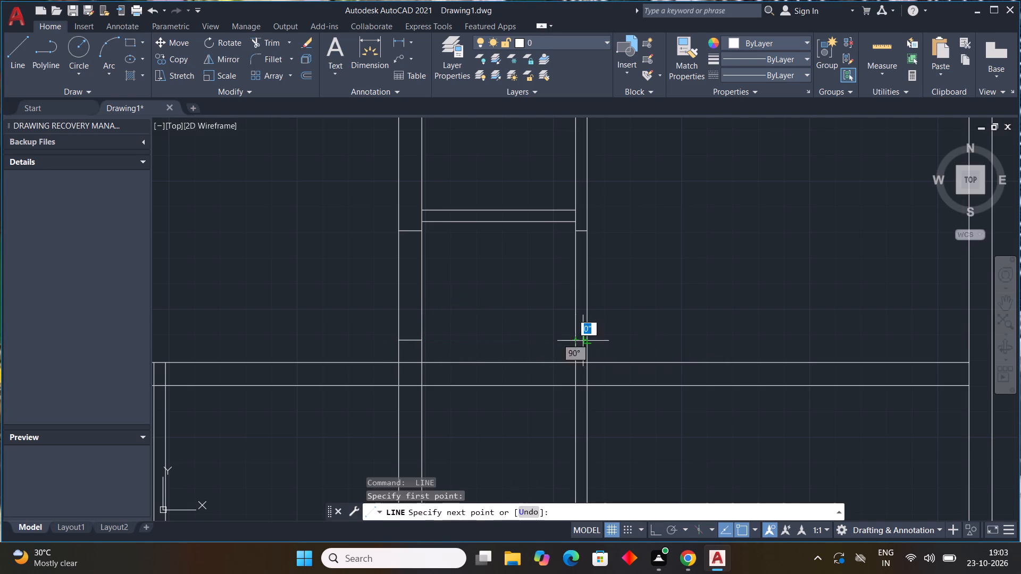
{"action": "left_click", "coordinate": [586, 340]}
{"action": "key", "text": "Escape"}
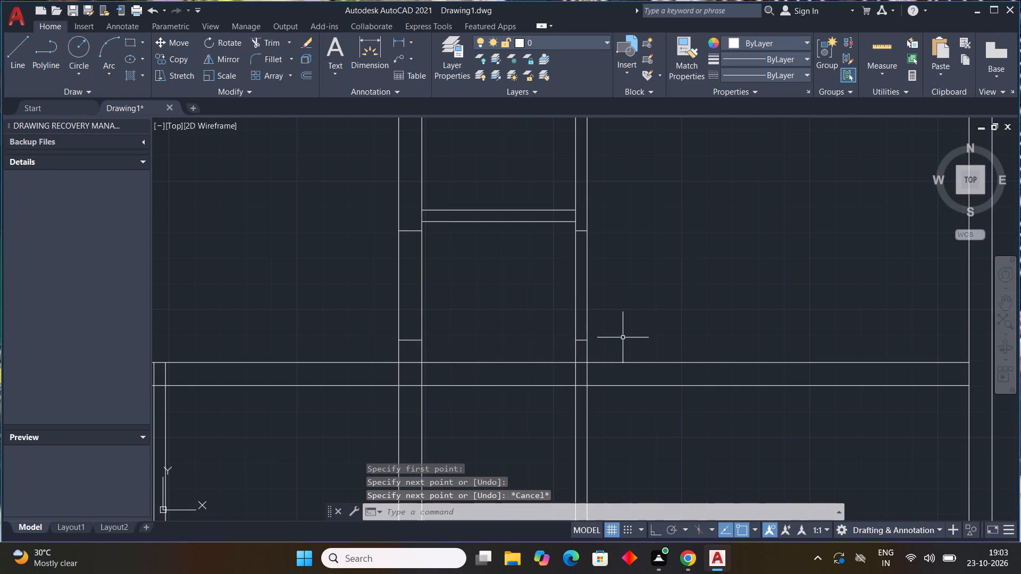
Trim the 9" vertical wall and the right 4.5" partition between their jamb lines to create two facing openings.
{"action": "type", "text": "tr"}
{"action": "key", "text": "space"}
{"action": "left_click_drag", "start_coordinate": [354, 289], "coordinate": [491, 289]}
{"action": "left_click_drag", "start_coordinate": [556, 291], "coordinate": [574, 294]}
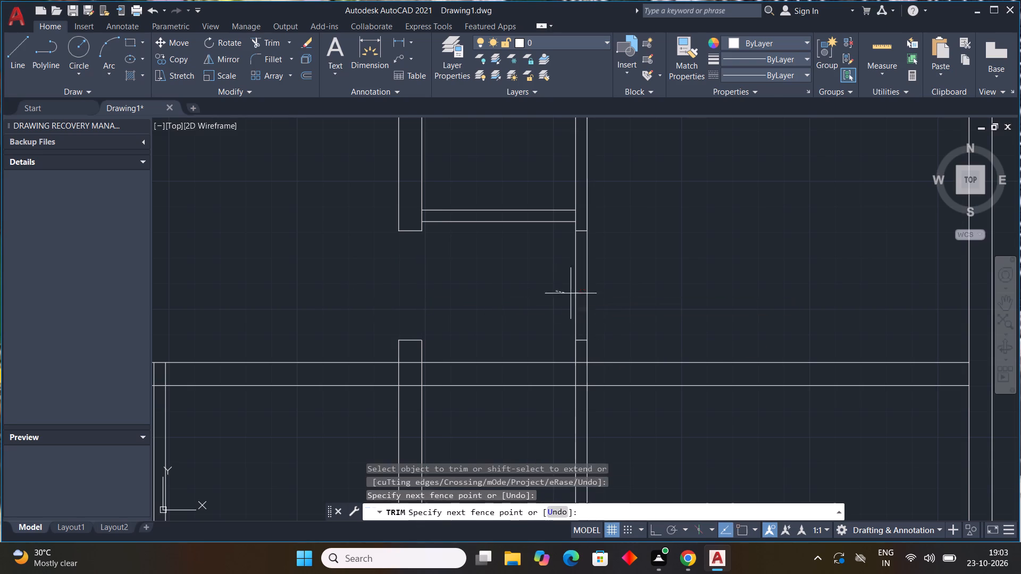
{"action": "left_click_drag", "start_coordinate": [574, 294], "coordinate": [628, 293]}
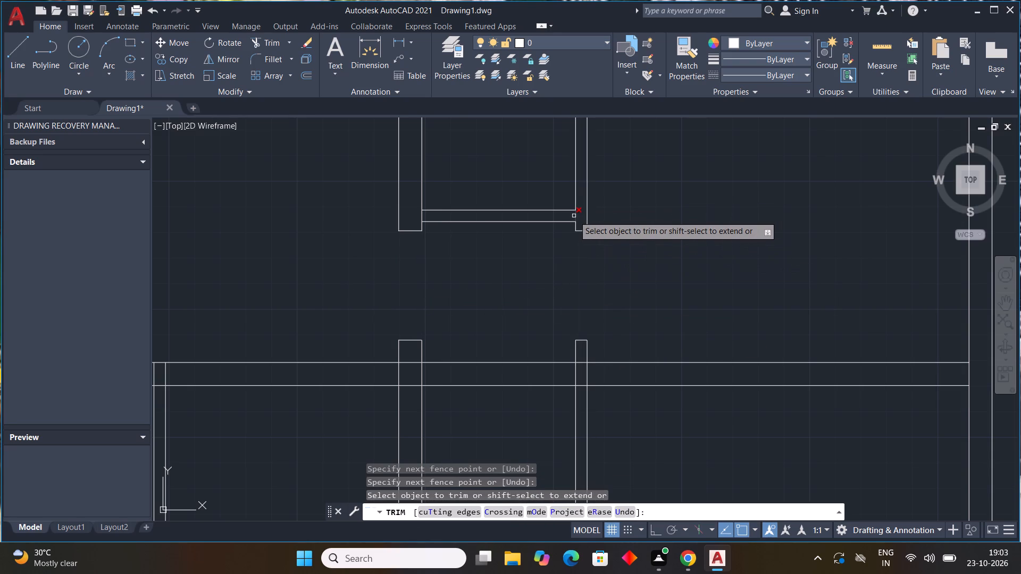
Trim the vertical wall lines inside both ends of the narrow bay's two 4.5" cross walls to clean up the junctions.
{"action": "left_click", "coordinate": [574, 216]}
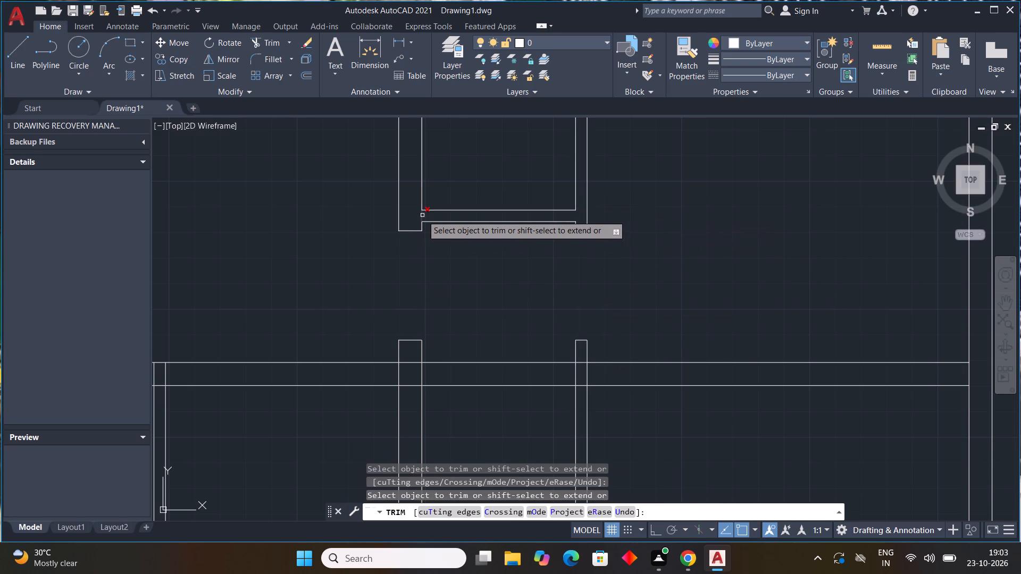
{"action": "left_click", "coordinate": [422, 215]}
{"action": "scroll", "coordinate": [515, 247], "scroll_direction": "down", "scroll_amount": 2}
{"action": "middle_click_drag", "start_coordinate": [560, 262], "coordinate": [570, 331]}
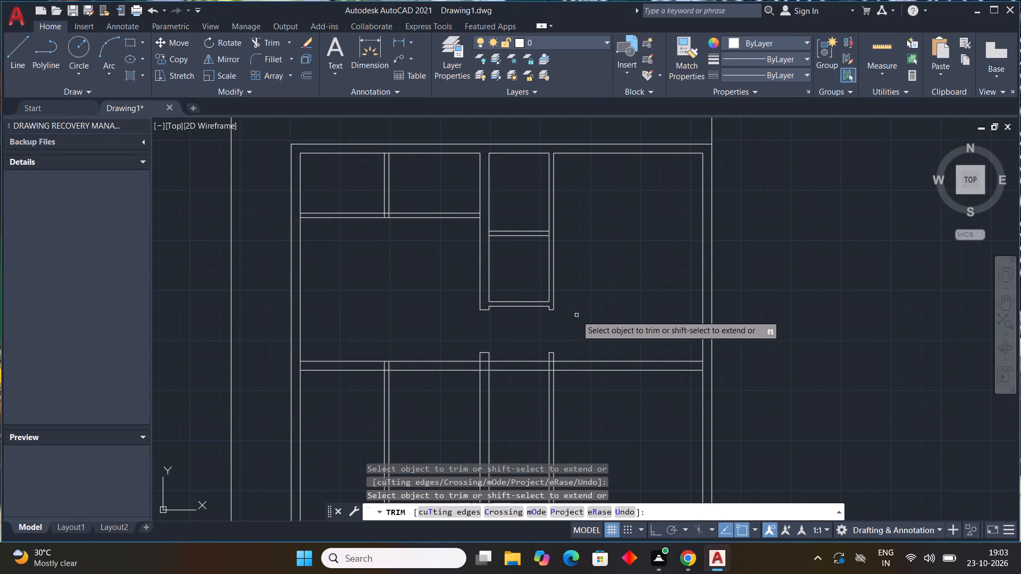
{"action": "scroll", "coordinate": [550, 231], "scroll_direction": "up", "scroll_amount": 2}
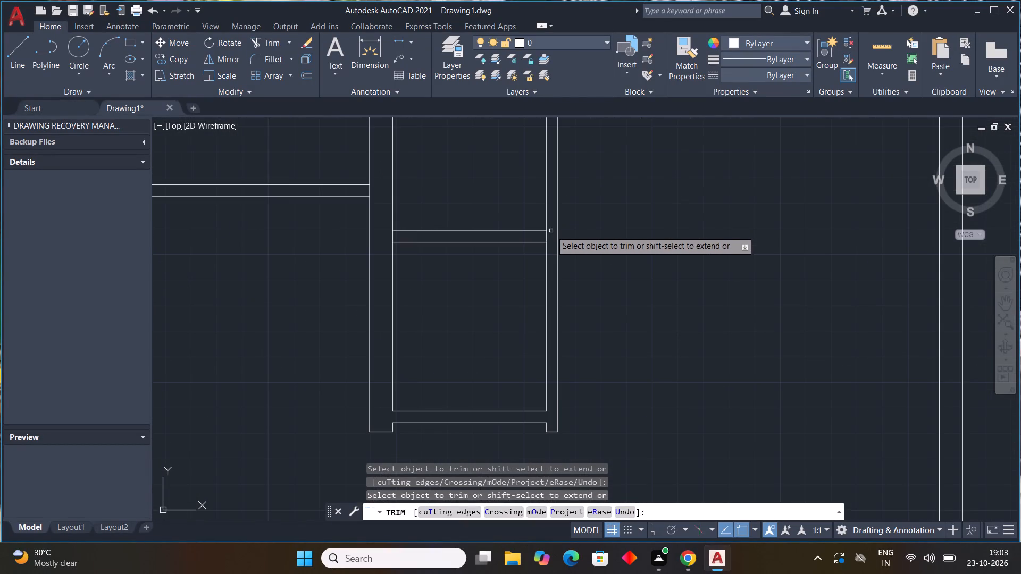
{"action": "left_click", "coordinate": [547, 237]}
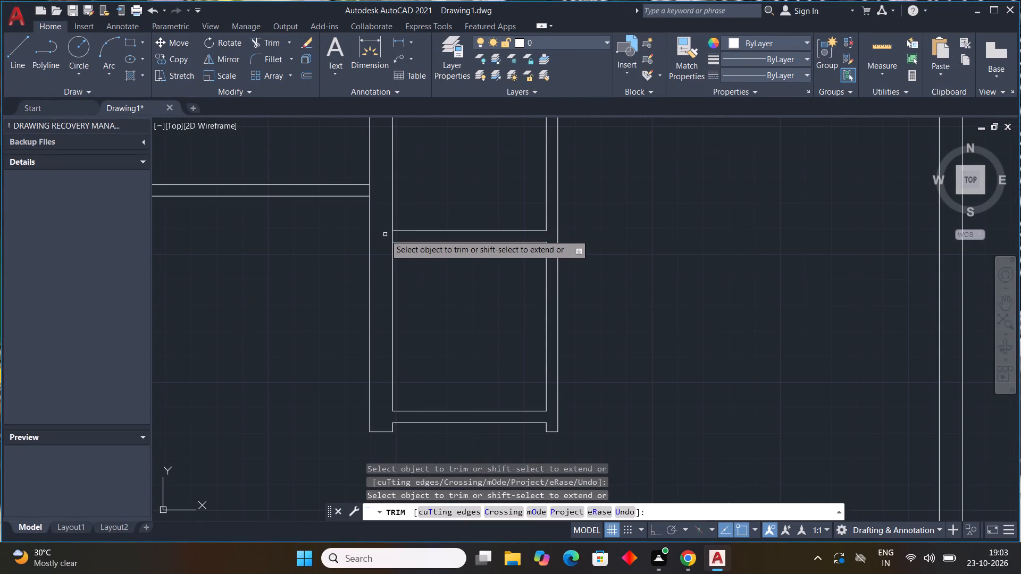
{"action": "left_click", "coordinate": [392, 235]}
Trim the vertical wall lines inside both ends of the 4.5" horizontal partition below the two upper-left rooms.
{"action": "scroll", "coordinate": [382, 235], "scroll_direction": "down", "scroll_amount": 1}
{"action": "middle_click_drag", "start_coordinate": [382, 235], "coordinate": [448, 318]}
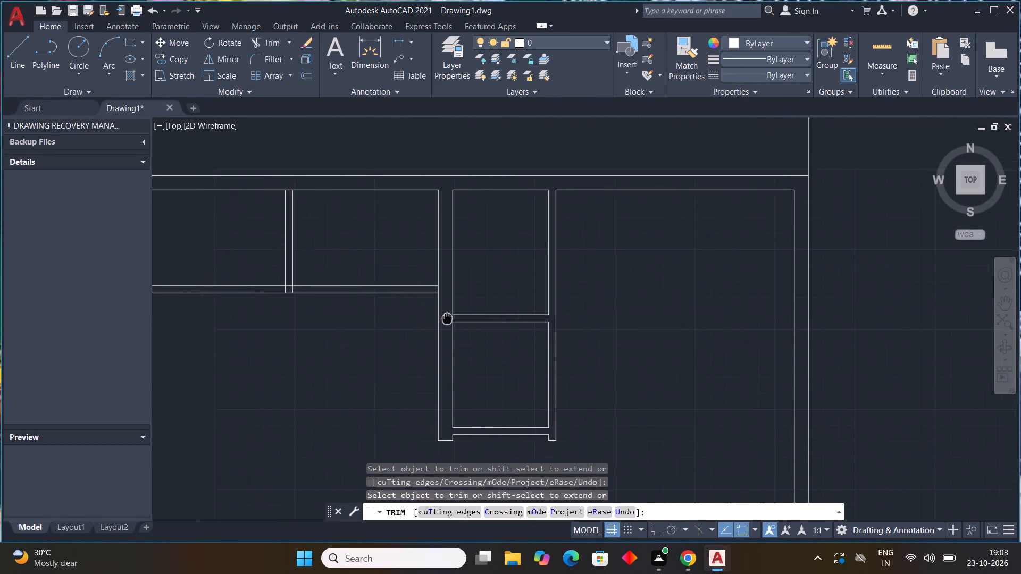
{"action": "middle_click_drag", "start_coordinate": [448, 318], "coordinate": [463, 314]}
{"action": "scroll", "coordinate": [457, 292], "scroll_direction": "up", "scroll_amount": 2}
{"action": "left_click", "coordinate": [451, 280]}
{"action": "scroll", "coordinate": [471, 285], "scroll_direction": "down", "scroll_amount": 3}
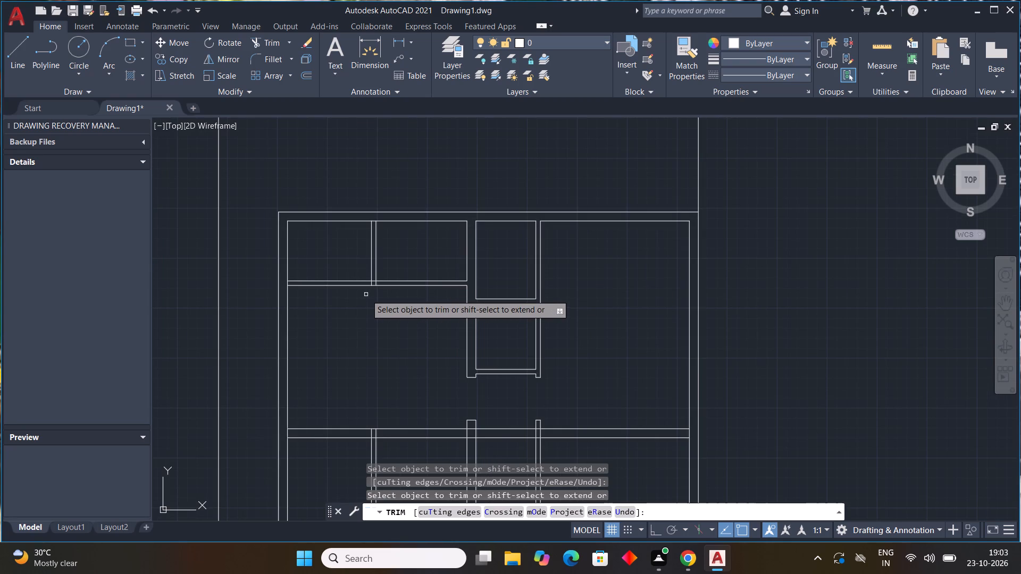
{"action": "scroll", "coordinate": [290, 273], "scroll_direction": "up", "scroll_amount": 1}
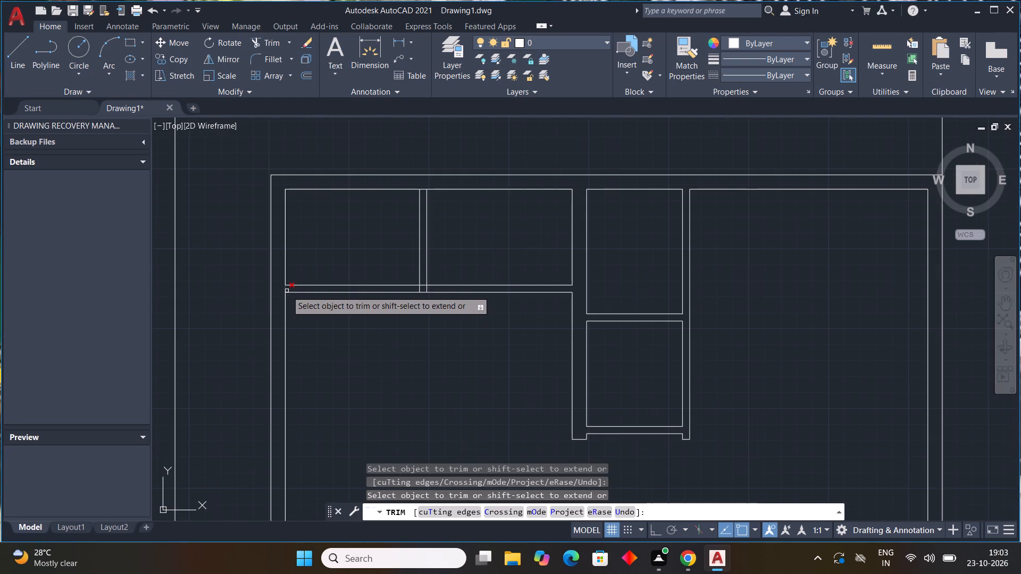
{"action": "left_click", "coordinate": [286, 290]}
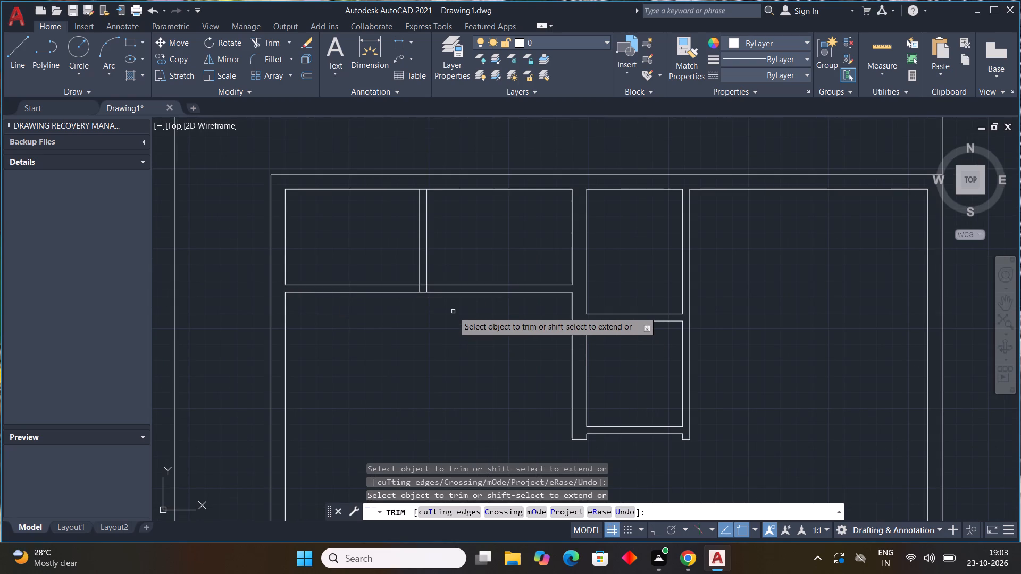
Trim the leftover lines at both ends of the 4.5" vertical partition between the two upper-left rooms to clean up its junctions.
{"action": "scroll", "coordinate": [446, 299], "scroll_direction": "up", "scroll_amount": 2}
{"action": "left_click_drag", "start_coordinate": [365, 272], "coordinate": [401, 276]}
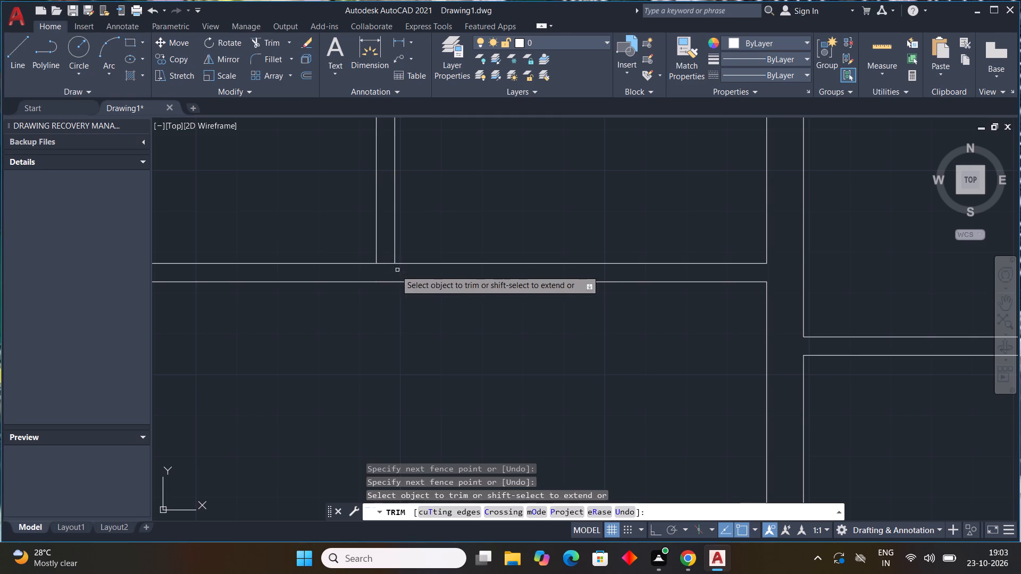
{"action": "left_click", "coordinate": [387, 265]}
{"action": "scroll", "coordinate": [413, 327], "scroll_direction": "down", "scroll_amount": 2}
{"action": "middle_click_drag", "start_coordinate": [433, 257], "coordinate": [436, 270]}
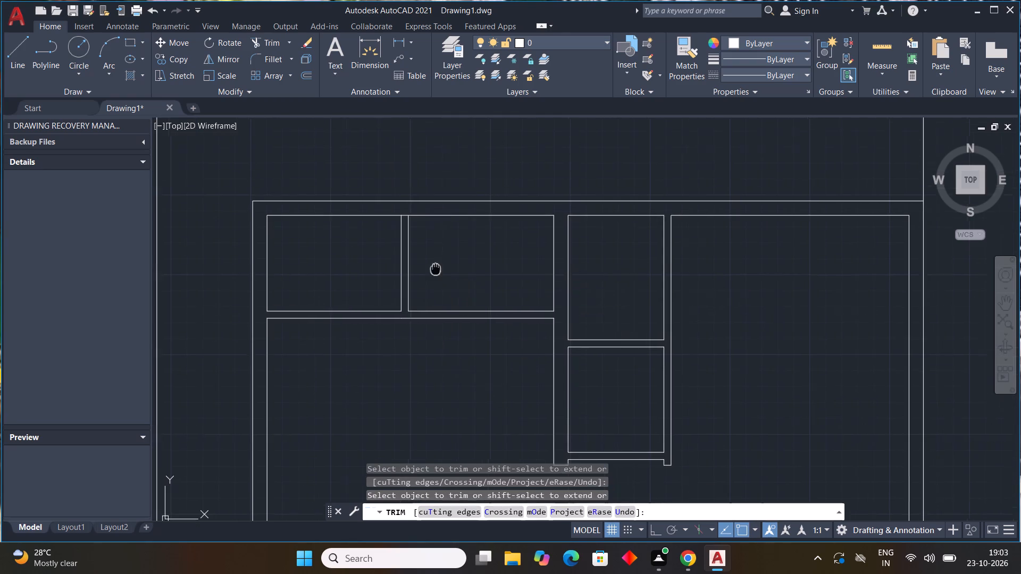
{"action": "middle_click_drag", "start_coordinate": [436, 270], "coordinate": [449, 332]}
{"action": "scroll", "coordinate": [426, 277], "scroll_direction": "up", "scroll_amount": 2}
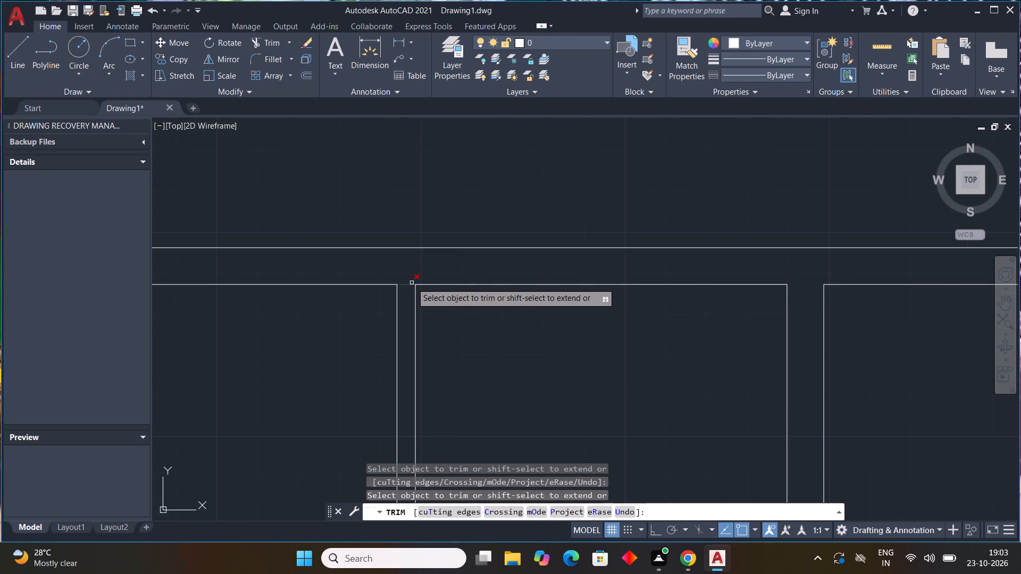
{"action": "left_click", "coordinate": [412, 283]}
{"action": "scroll", "coordinate": [484, 317], "scroll_direction": "down", "scroll_amount": 2}
{"action": "key", "text": "Escape"}
{"action": "key", "text": "Escape"}
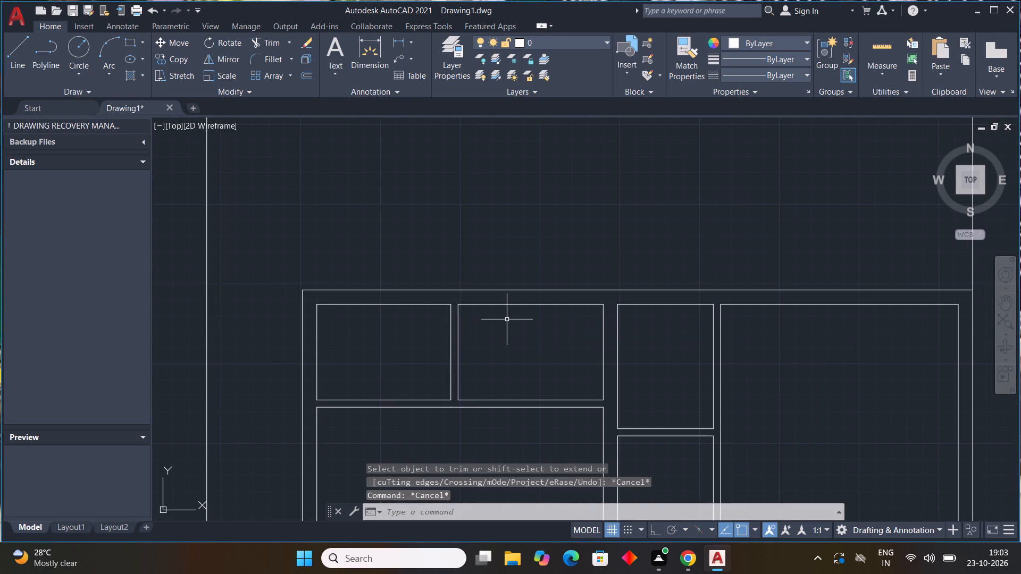
{"action": "key", "text": "Escape"}
{"action": "key", "text": "Escape"}
Draw two short horizontal jamb lines across the vertical partition between the upper-left rooms, just above its lower end and near its mid-height.
{"action": "type", "text": "l"}
{"action": "key", "text": "space"}
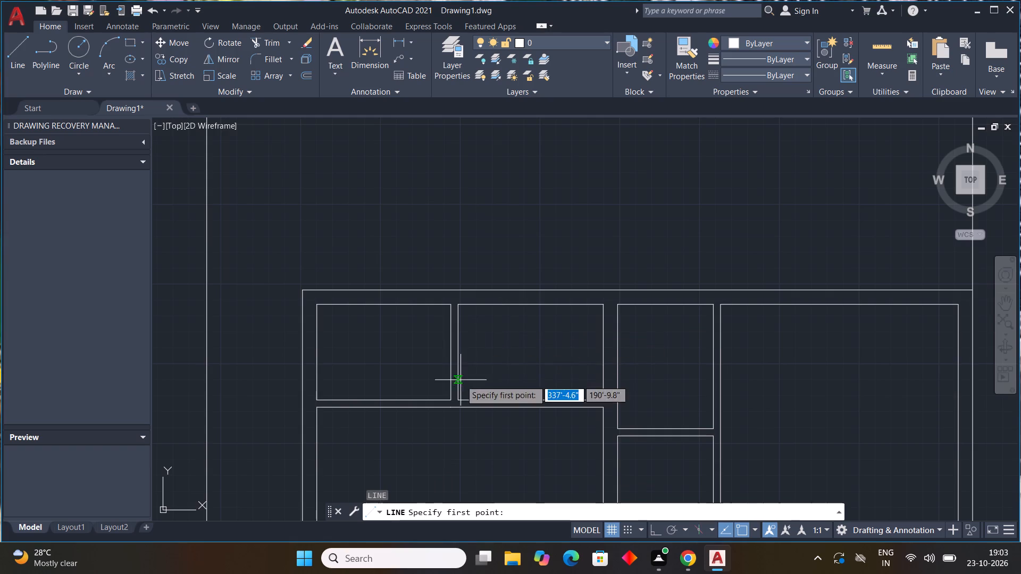
{"action": "scroll", "coordinate": [456, 394], "scroll_direction": "up", "scroll_amount": 3}
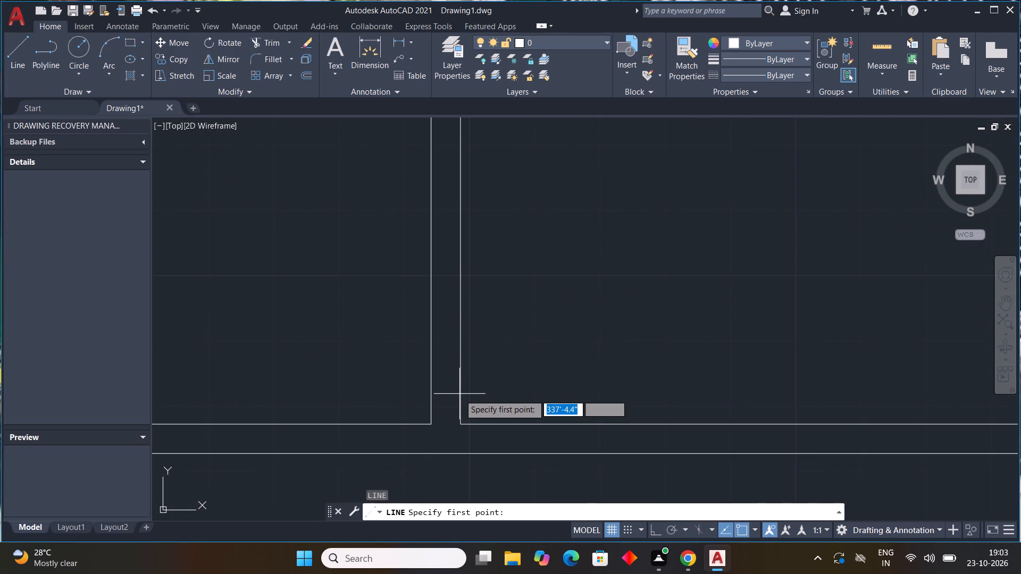
{"action": "scroll", "coordinate": [459, 394], "scroll_direction": "up", "scroll_amount": 1}
{"action": "left_click", "coordinate": [459, 393]}
{"action": "left_click", "coordinate": [411, 393]}
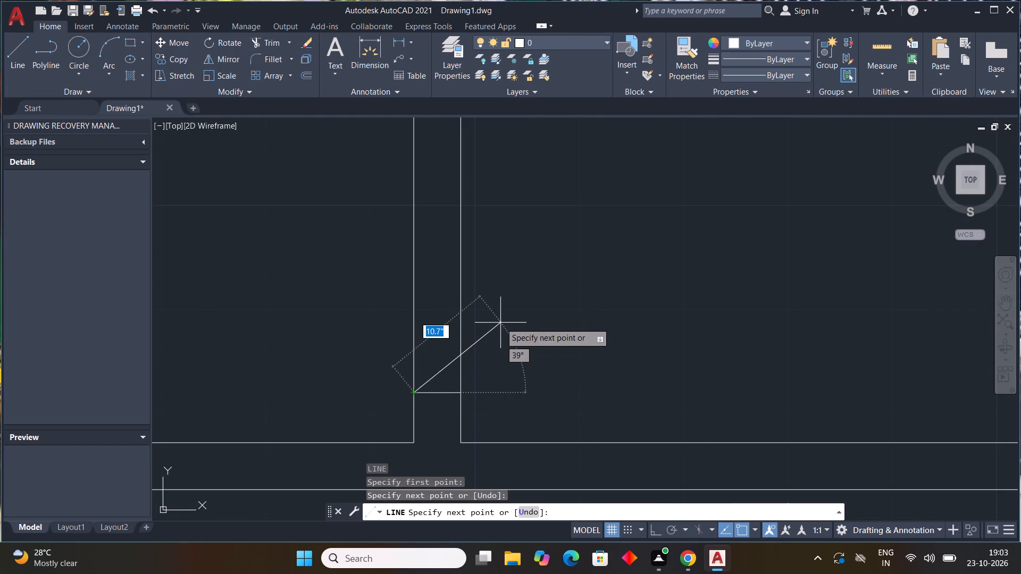
{"action": "key", "text": "Escape"}
{"action": "key", "text": "space"}
{"action": "scroll", "coordinate": [496, 310], "scroll_direction": "down", "scroll_amount": 1}
{"action": "middle_click_drag", "start_coordinate": [495, 310], "coordinate": [493, 388]}
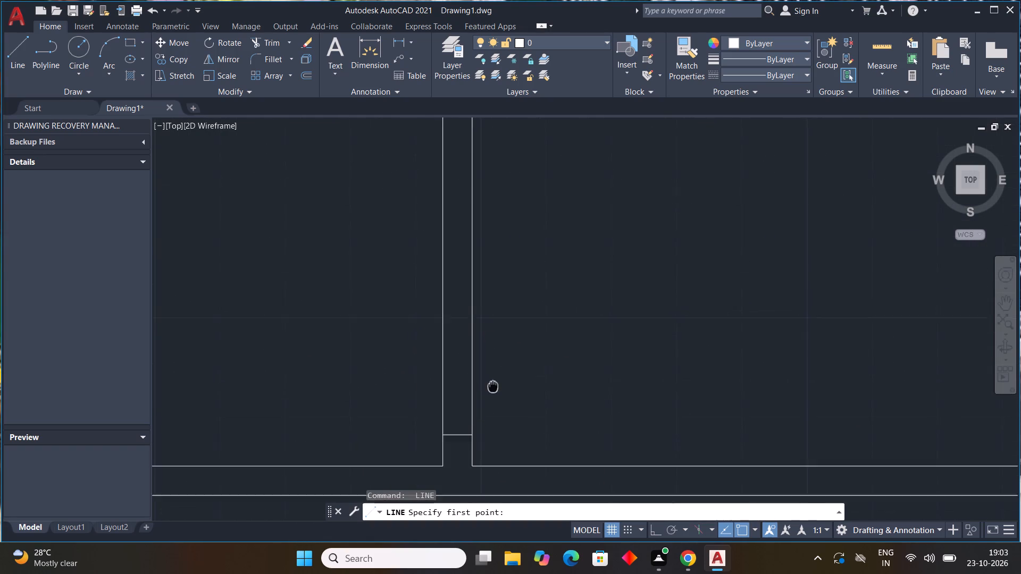
{"action": "middle_click_drag", "start_coordinate": [493, 388], "coordinate": [493, 389]}
{"action": "scroll", "coordinate": [493, 389], "scroll_direction": "down", "scroll_amount": 1}
{"action": "middle_click", "coordinate": [493, 389]}
{"action": "left_click", "coordinate": [482, 325]}
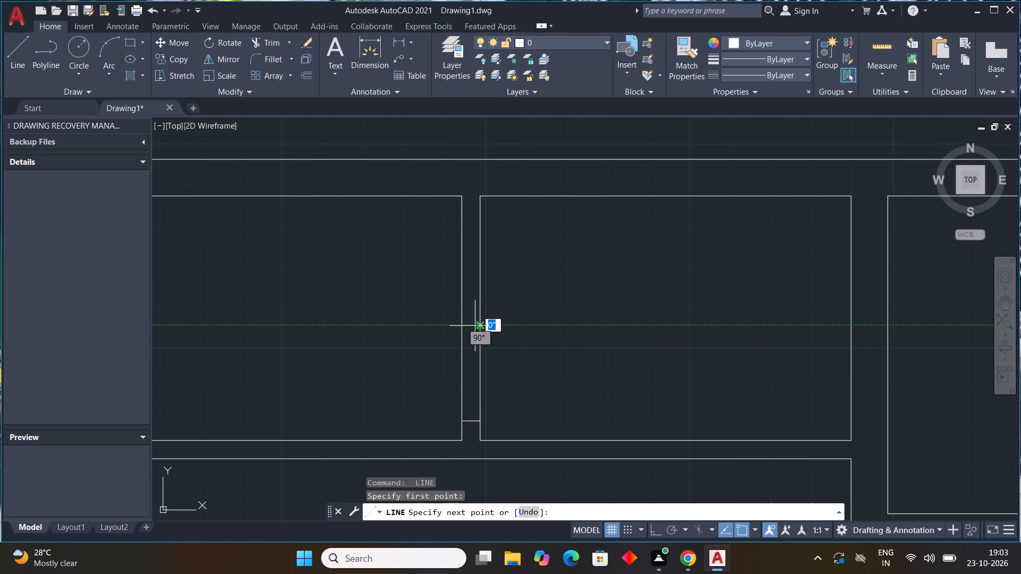
{"action": "left_click", "coordinate": [462, 324]}
{"action": "key", "text": "Escape"}
Draw two short vertical jamb lines across the 4.5" horizontal partition below the second upper-left room.
{"action": "scroll", "coordinate": [570, 306], "scroll_direction": "down", "scroll_amount": 2}
{"action": "middle_click_drag", "start_coordinate": [581, 322], "coordinate": [485, 278]}
{"action": "middle_click_drag", "start_coordinate": [525, 273], "coordinate": [433, 242]}
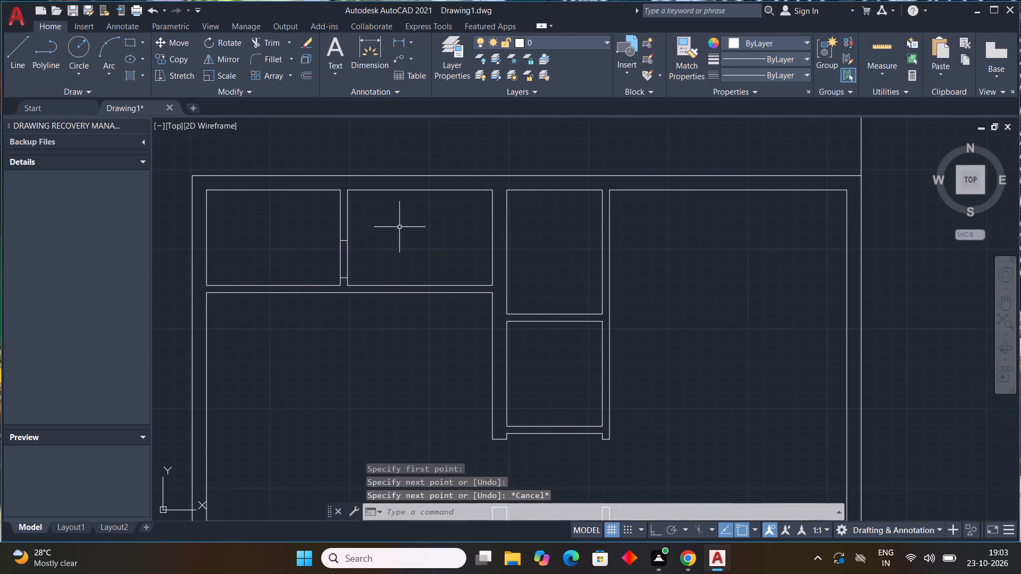
{"action": "key", "text": "l"}
{"action": "key", "text": "space"}
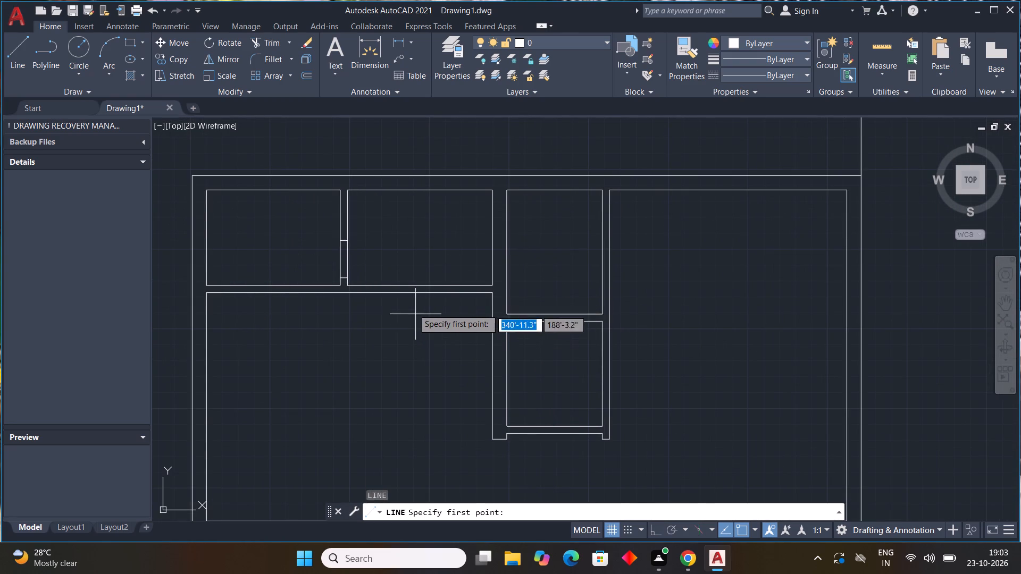
{"action": "scroll", "coordinate": [407, 291], "scroll_direction": "up", "scroll_amount": 2}
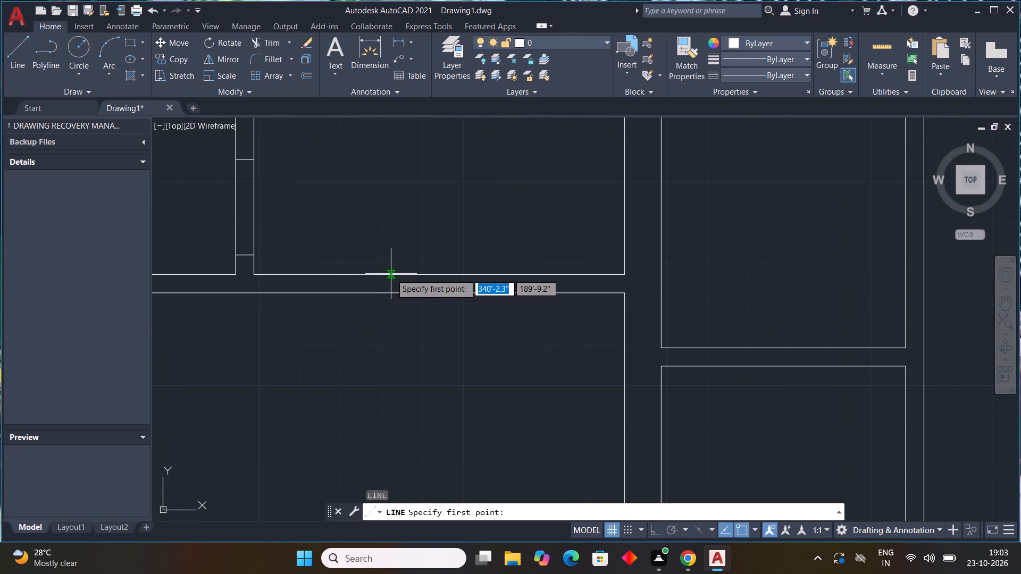
{"action": "left_click", "coordinate": [381, 275]}
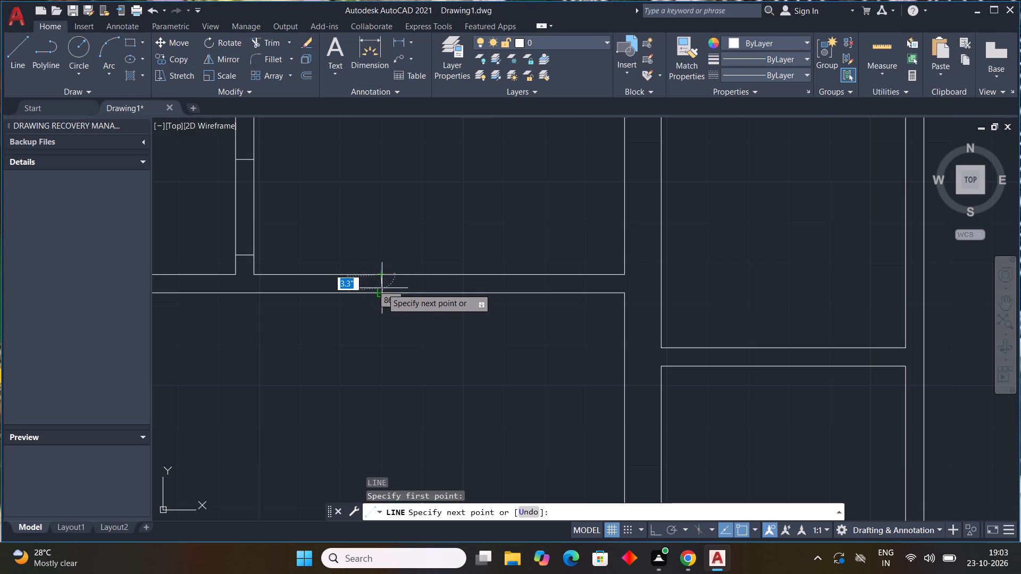
{"action": "left_click", "coordinate": [382, 290]}
{"action": "key", "text": "Escape"}
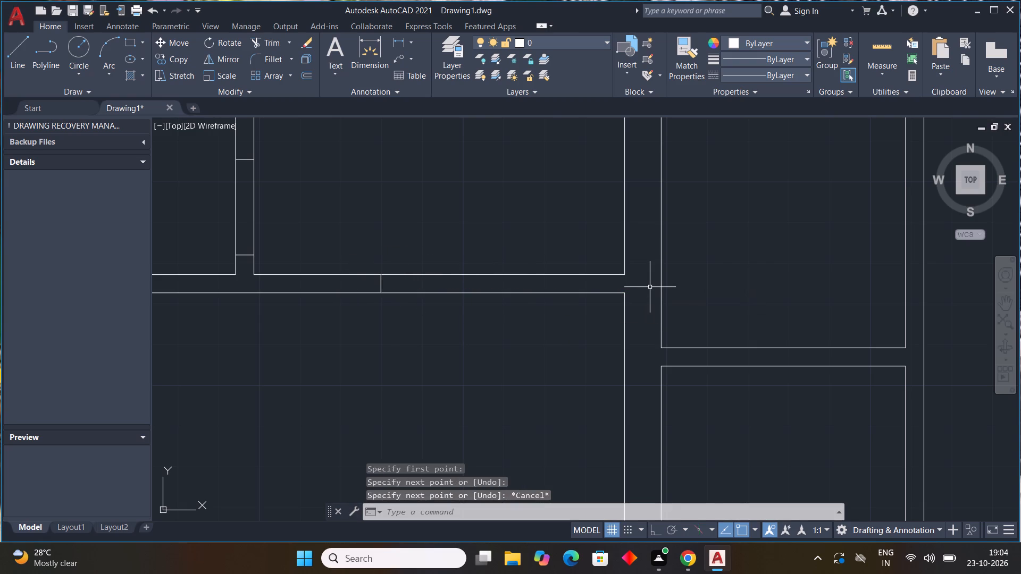
{"action": "key", "text": "space"}
{"action": "scroll", "coordinate": [570, 295], "scroll_direction": "up", "scroll_amount": 1}
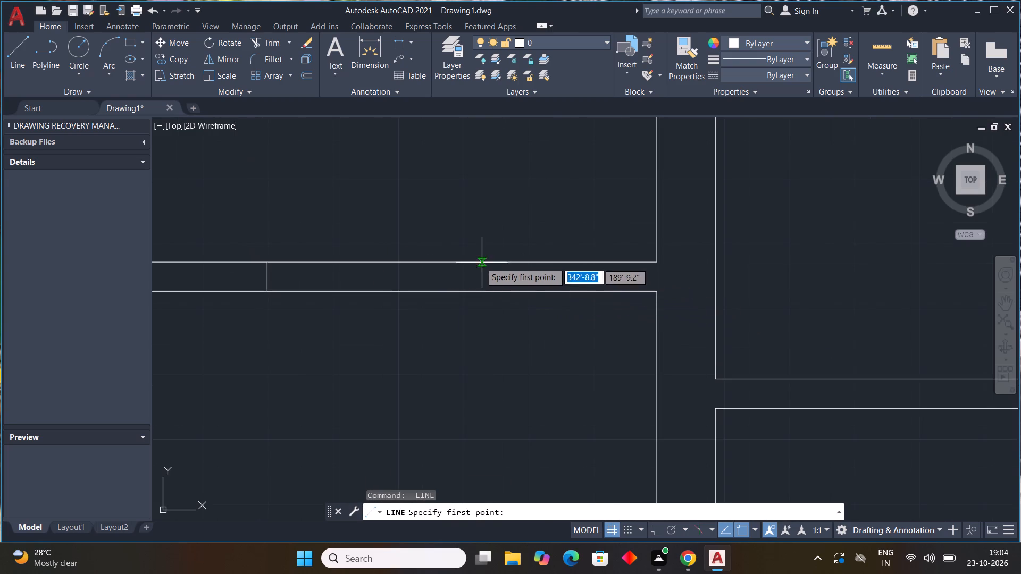
{"action": "left_click", "coordinate": [480, 262]}
{"action": "left_click", "coordinate": [482, 291]}
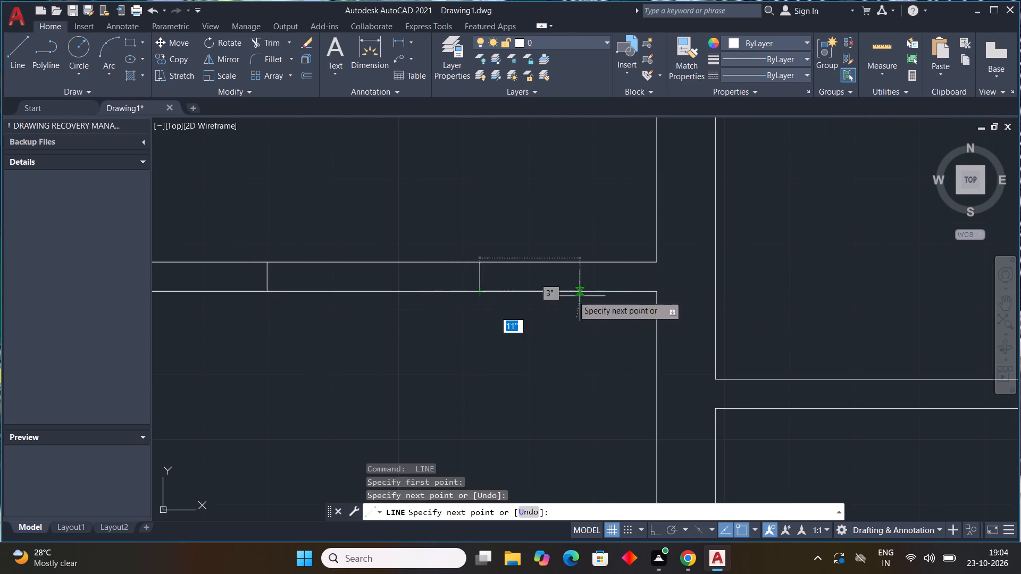
{"action": "key", "text": "Escape"}
Trim the horizontal and vertical 4.5" partitions between their jamb lines to create two door openings.
{"action": "scroll", "coordinate": [569, 300], "scroll_direction": "down", "scroll_amount": 2}
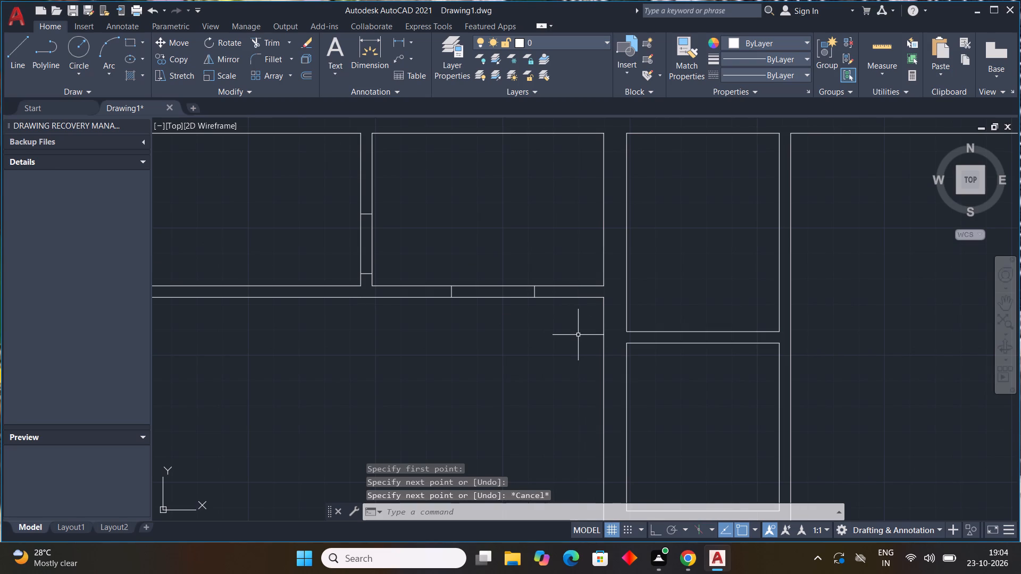
{"action": "type", "text": "tr"}
{"action": "key", "text": "space"}
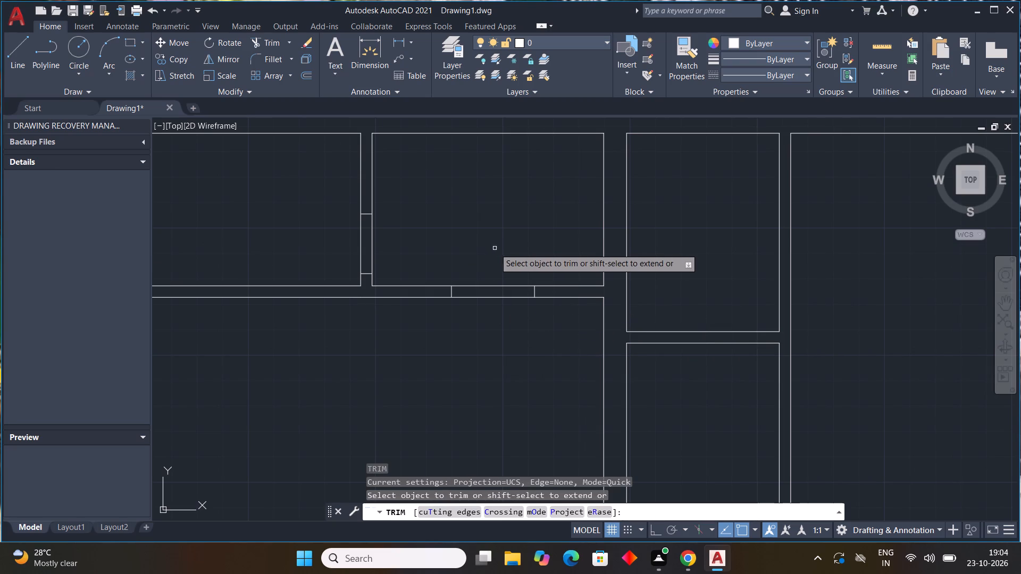
{"action": "left_click_drag", "start_coordinate": [495, 248], "coordinate": [504, 327]}
{"action": "left_click_drag", "start_coordinate": [337, 259], "coordinate": [415, 259]}
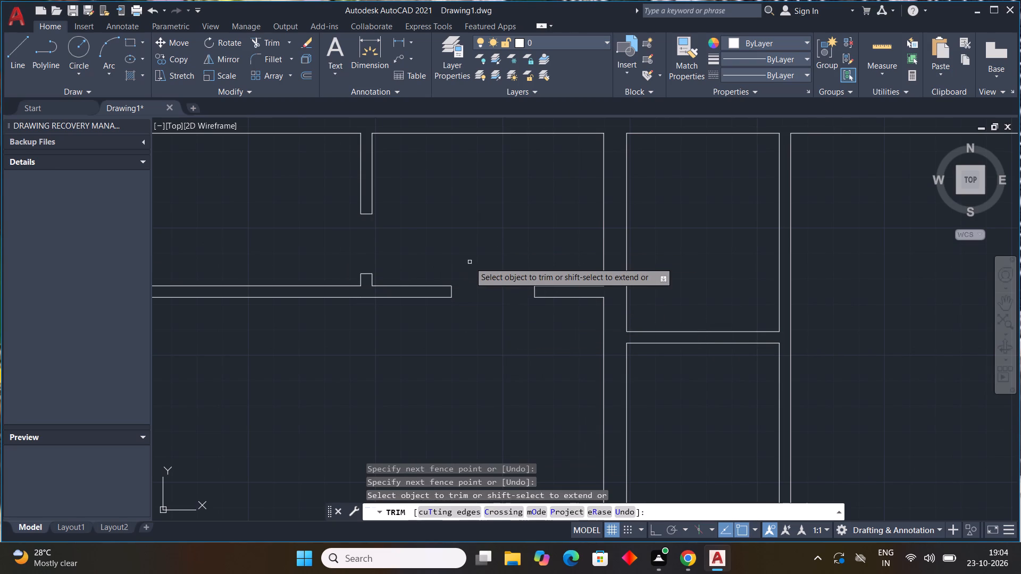
Trim the exterior walls' inner lines inside both ends of the 9" horizontal wall to clean up the junctions.
{"action": "scroll", "coordinate": [470, 261], "scroll_direction": "down", "scroll_amount": 2}
{"action": "middle_click_drag", "start_coordinate": [491, 313], "coordinate": [381, 250]}
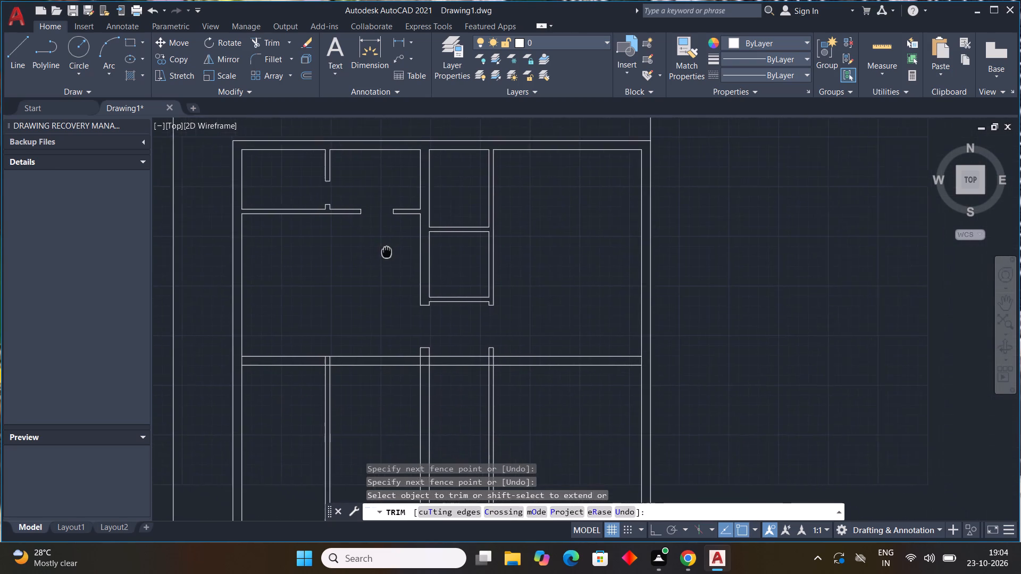
{"action": "middle_click_drag", "start_coordinate": [381, 250], "coordinate": [331, 246]}
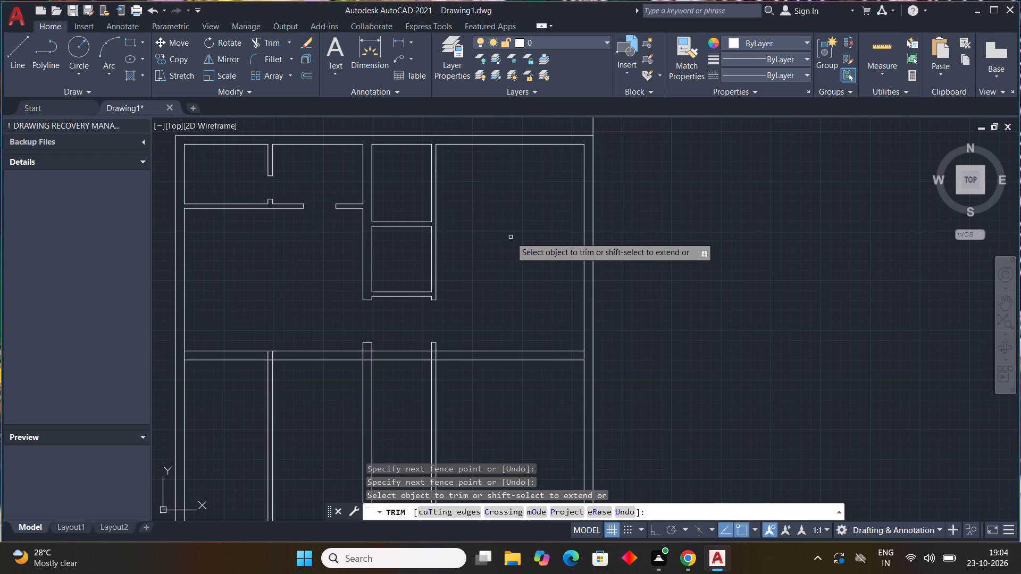
{"action": "middle_click_drag", "start_coordinate": [508, 278], "coordinate": [505, 233]}
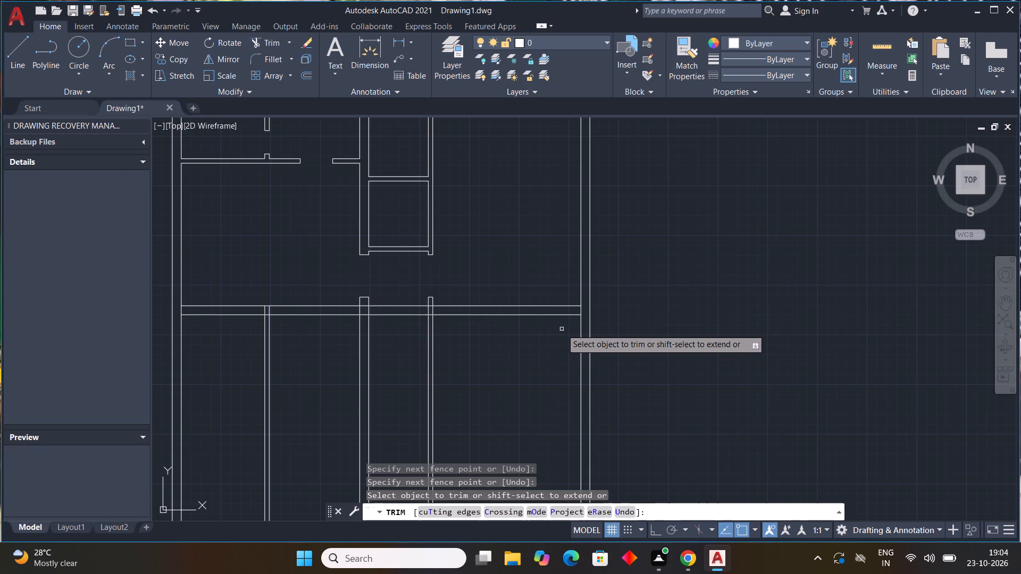
{"action": "left_click", "coordinate": [581, 311]}
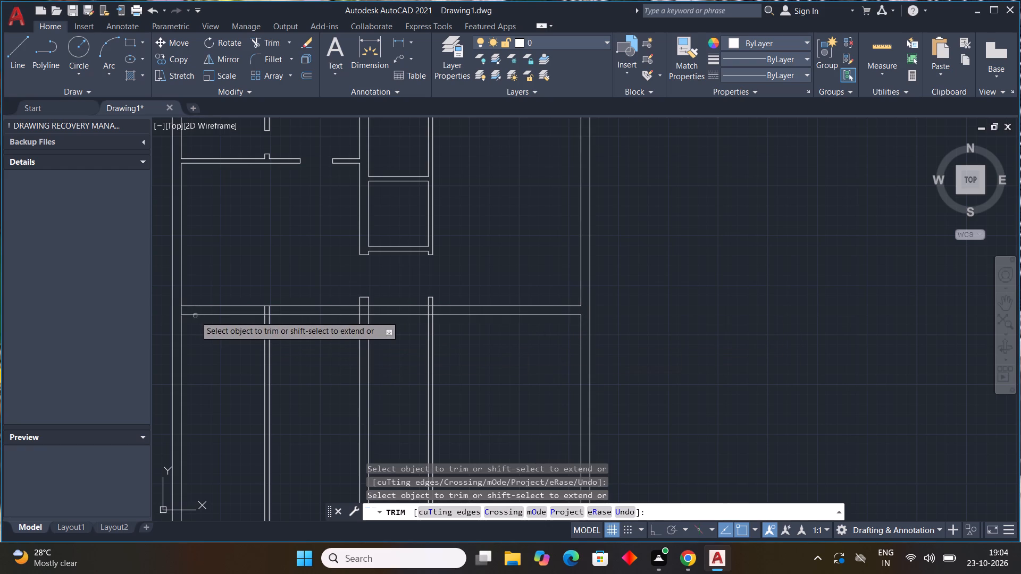
{"action": "left_click", "coordinate": [181, 311]}
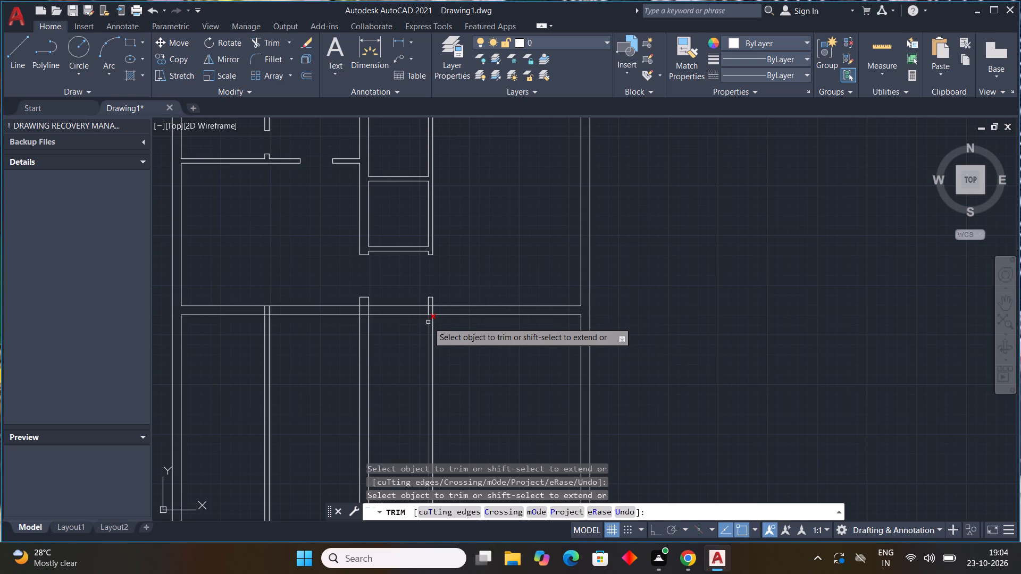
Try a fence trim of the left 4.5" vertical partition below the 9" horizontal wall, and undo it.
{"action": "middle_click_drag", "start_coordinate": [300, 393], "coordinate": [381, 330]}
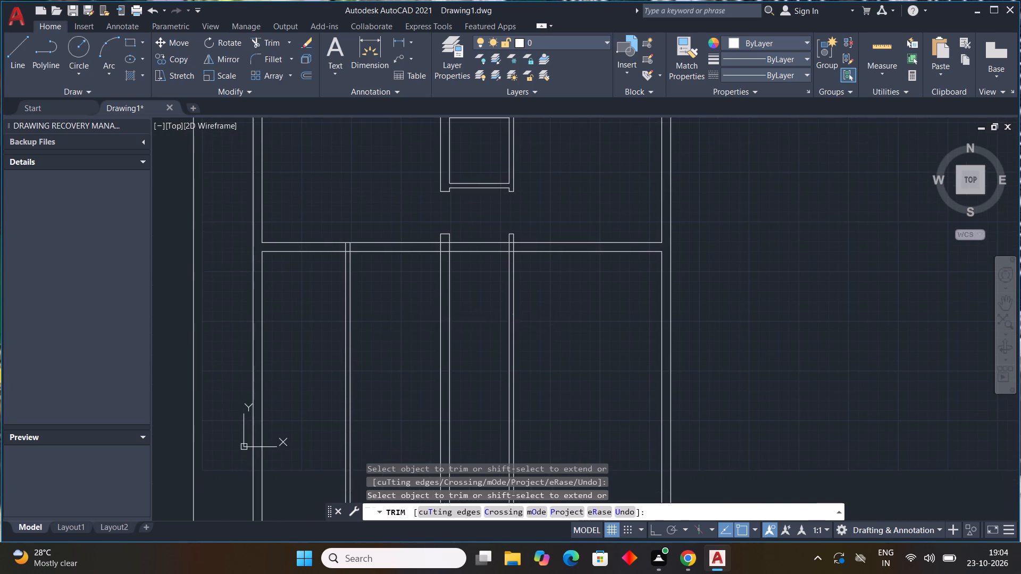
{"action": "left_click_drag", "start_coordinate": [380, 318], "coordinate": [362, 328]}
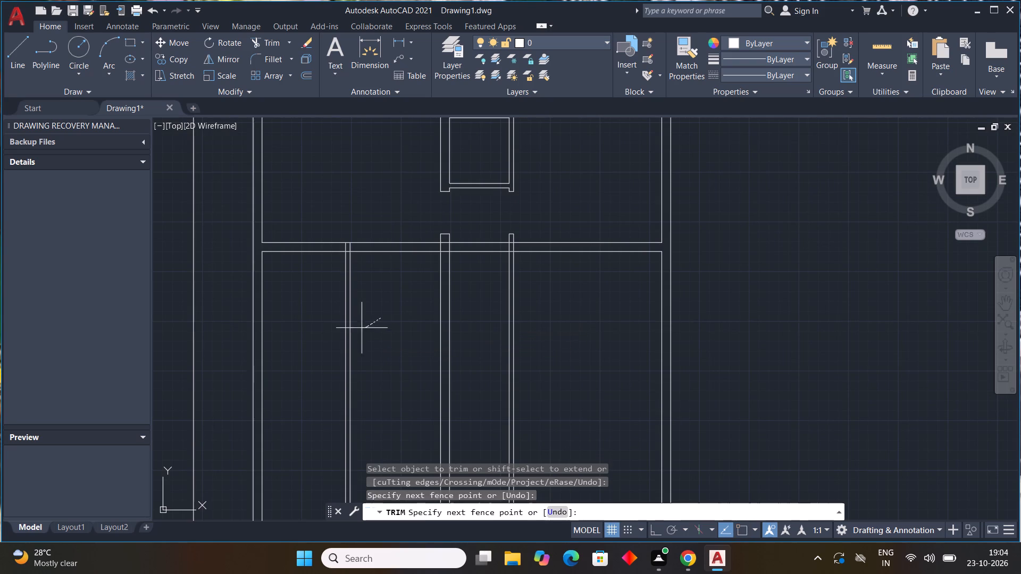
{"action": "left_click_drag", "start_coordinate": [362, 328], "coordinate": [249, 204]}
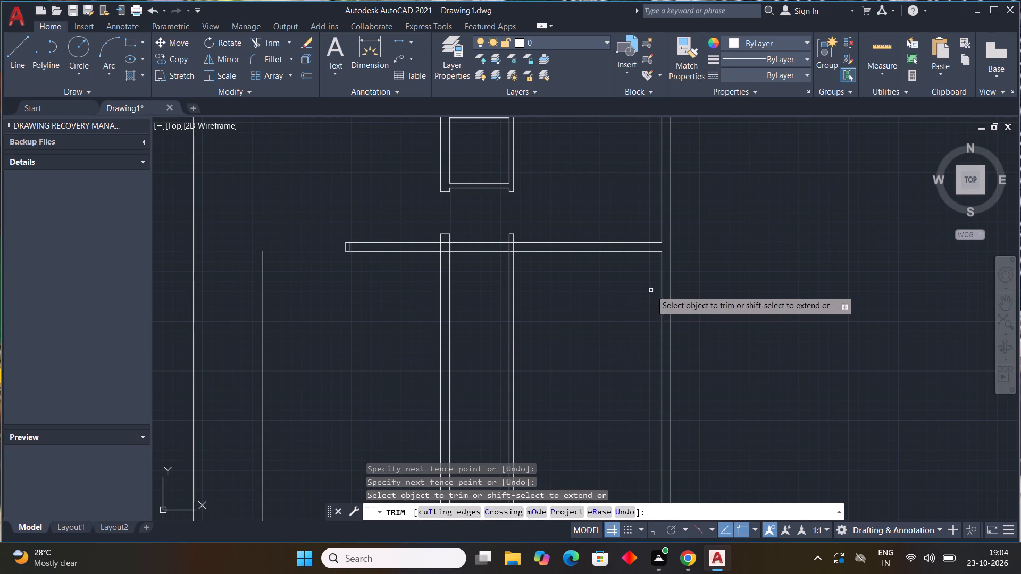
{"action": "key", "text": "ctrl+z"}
Trim away the left 4.5" vertical partition below the 9" horizontal wall, including its stub lines inside that wall.
{"action": "left_click_drag", "start_coordinate": [285, 350], "coordinate": [274, 359]}
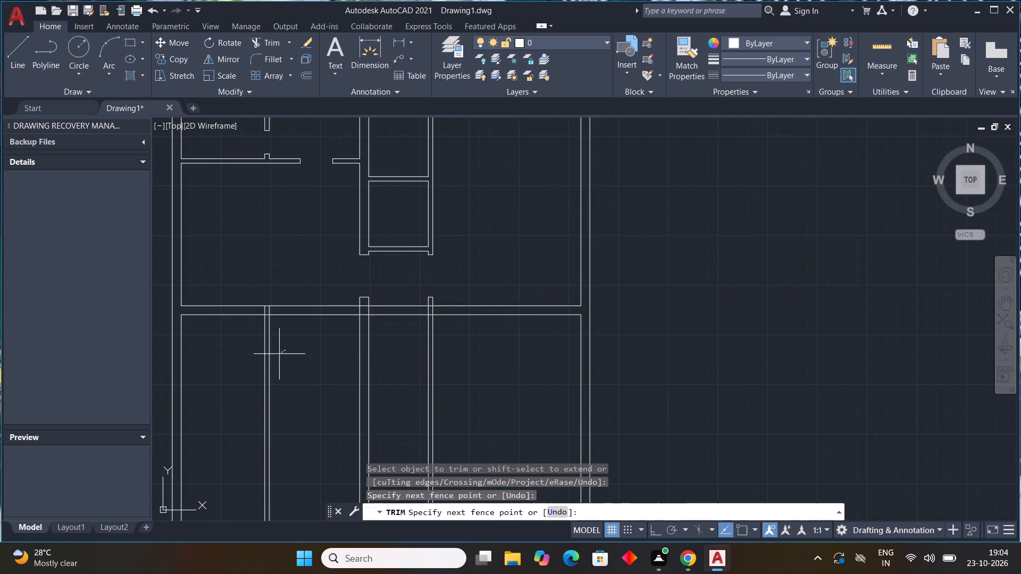
{"action": "left_click_drag", "start_coordinate": [274, 359], "coordinate": [226, 373]}
{"action": "scroll", "coordinate": [281, 304], "scroll_direction": "up", "scroll_amount": 4}
{"action": "scroll", "coordinate": [214, 328], "scroll_direction": "down", "scroll_amount": 1}
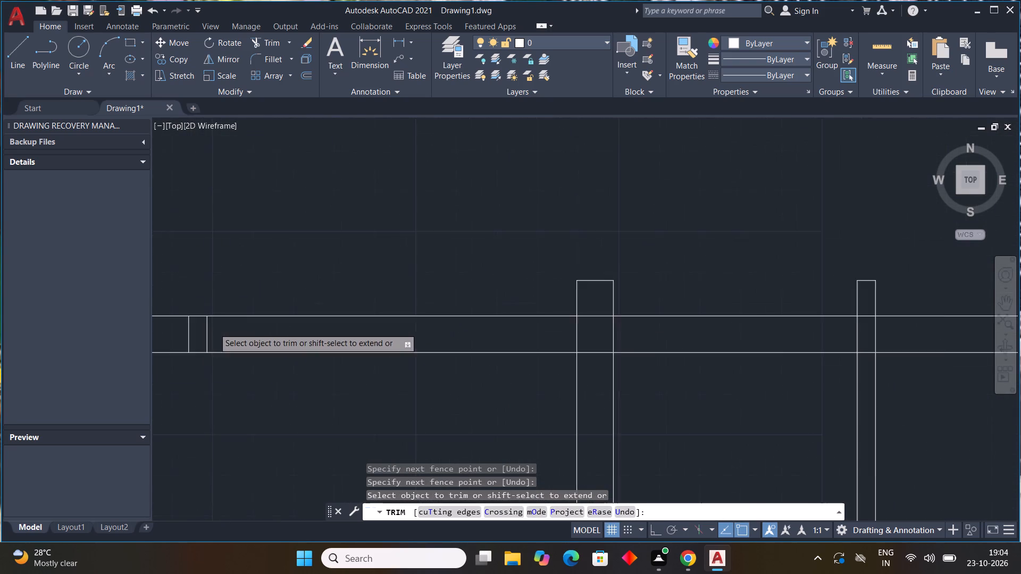
{"action": "middle_click_drag", "start_coordinate": [224, 328], "coordinate": [317, 306]}
{"action": "left_click_drag", "start_coordinate": [262, 309], "coordinate": [336, 310]}
{"action": "scroll", "coordinate": [342, 318], "scroll_direction": "down", "scroll_amount": 5}
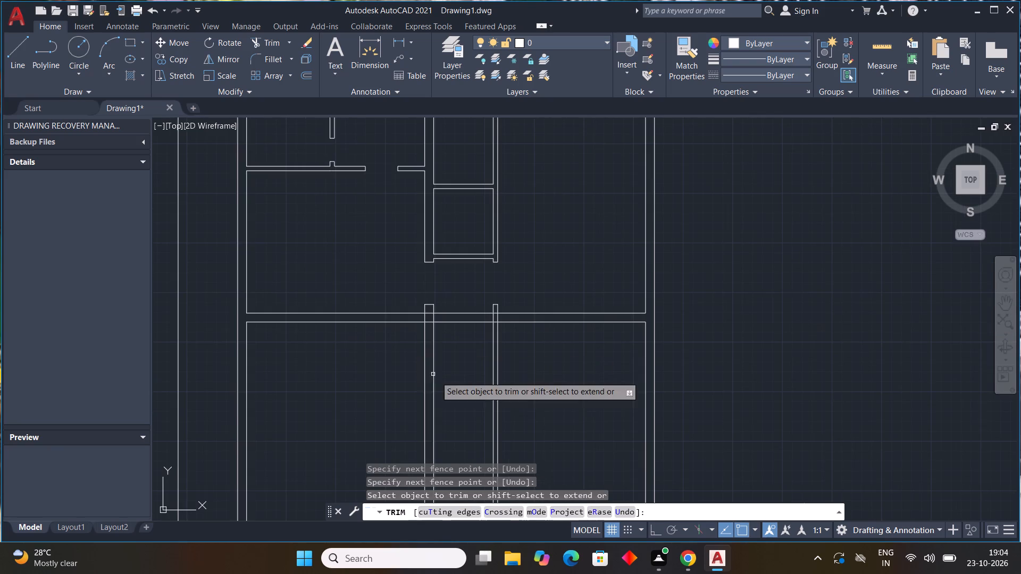
{"action": "middle_click_drag", "start_coordinate": [466, 377], "coordinate": [443, 273]}
{"action": "middle_click", "coordinate": [443, 273]}
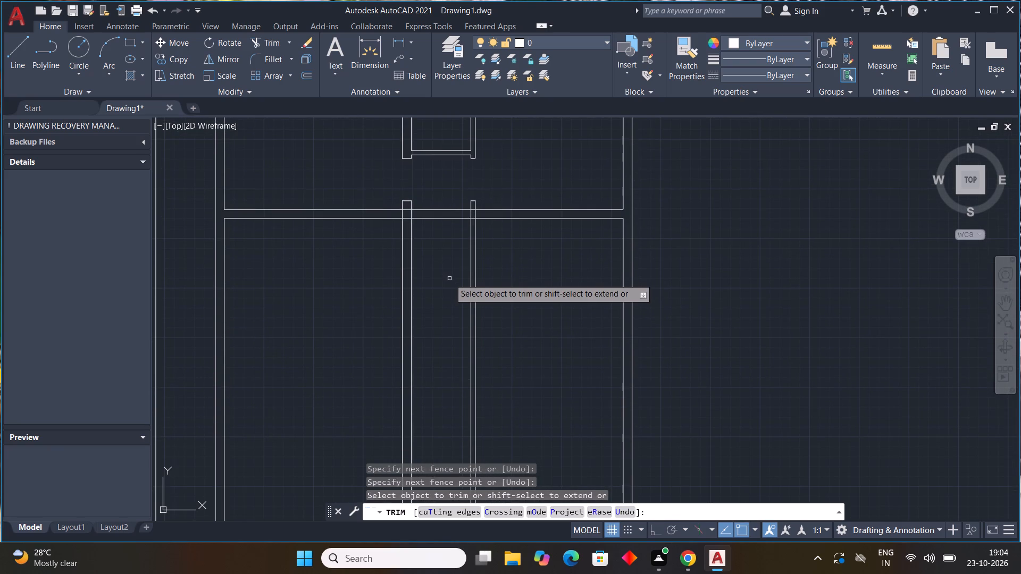
Offset the left exterior wall's inner line 5' inward below the 9" horizontal wall.
{"action": "key", "text": "Escape"}
{"action": "key", "text": "Escape"}
{"action": "key", "text": "Escape"}
{"action": "key", "text": "Escape"}
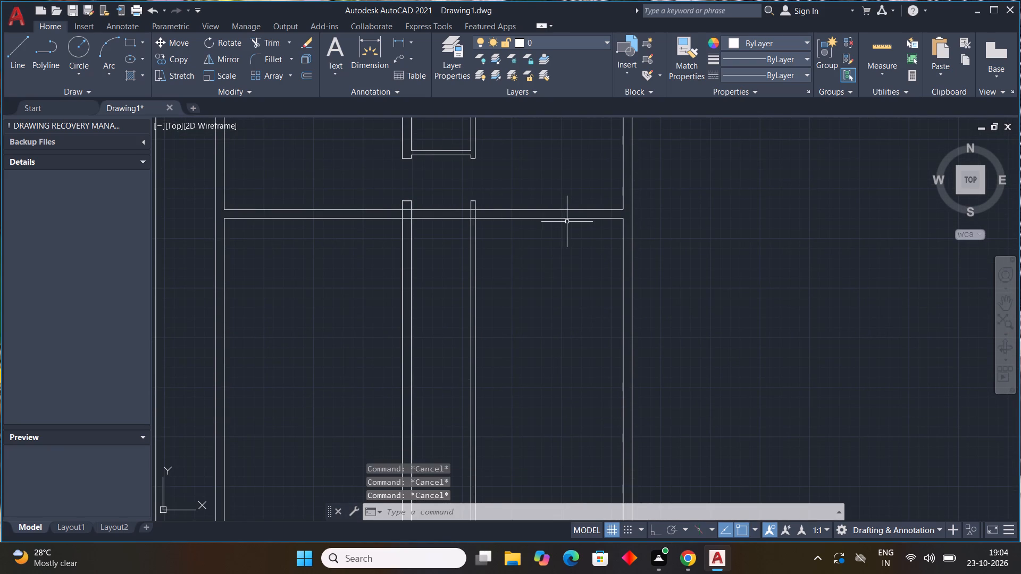
{"action": "key", "text": "Escape"}
{"action": "key", "text": "Escape"}
{"action": "type", "text": "off"}
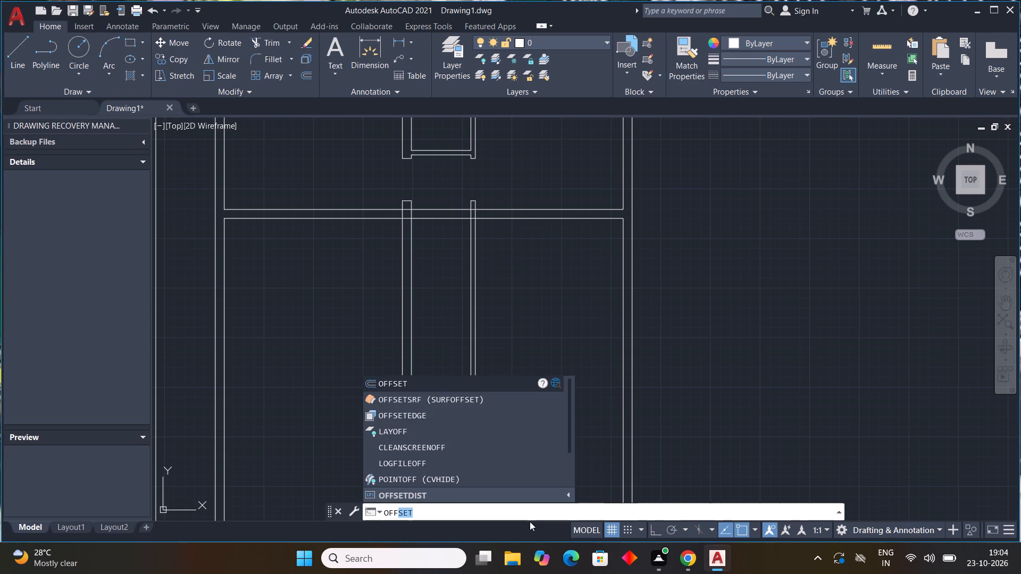
{"action": "key", "text": "space"}
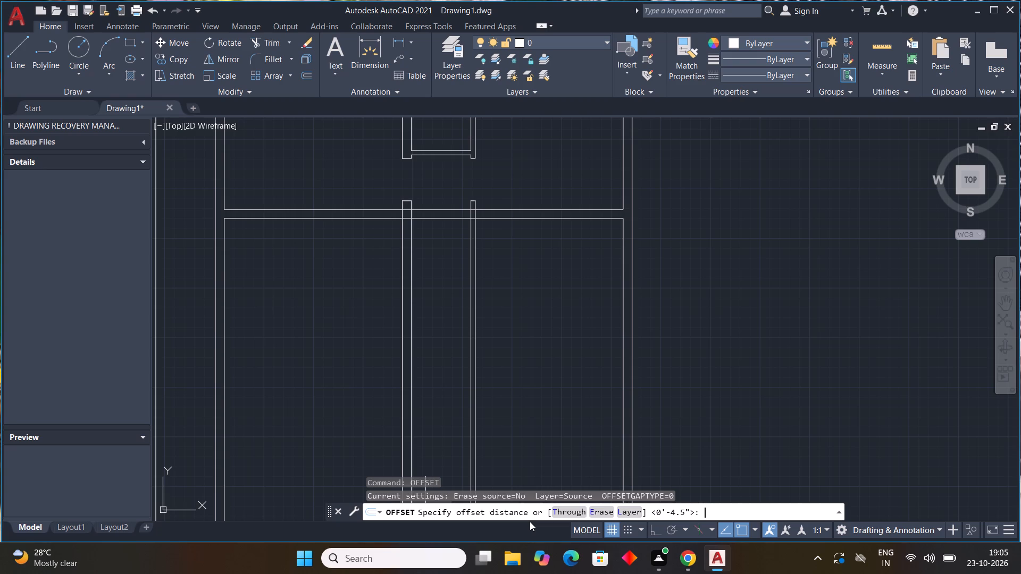
{"action": "type", "text": "5'"}
{"action": "key", "text": "Return"}
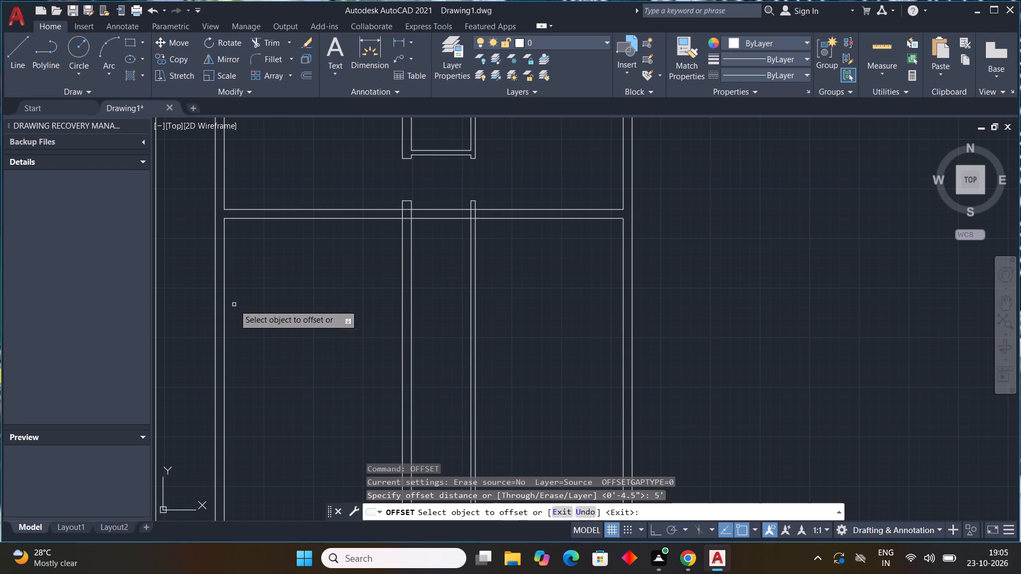
{"action": "left_click", "coordinate": [225, 292]}
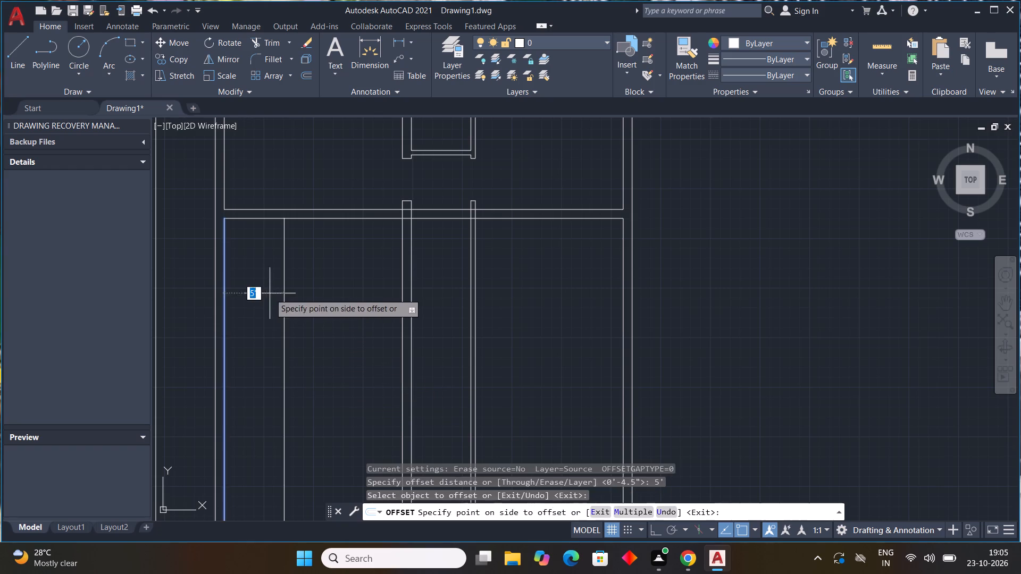
{"action": "left_click_drag", "start_coordinate": [273, 296], "coordinate": [282, 300]}
{"action": "key", "text": "Escape"}
Offset the new vertical line 4.5" further inward to form the second face of a partition.
{"action": "key", "text": "space"}
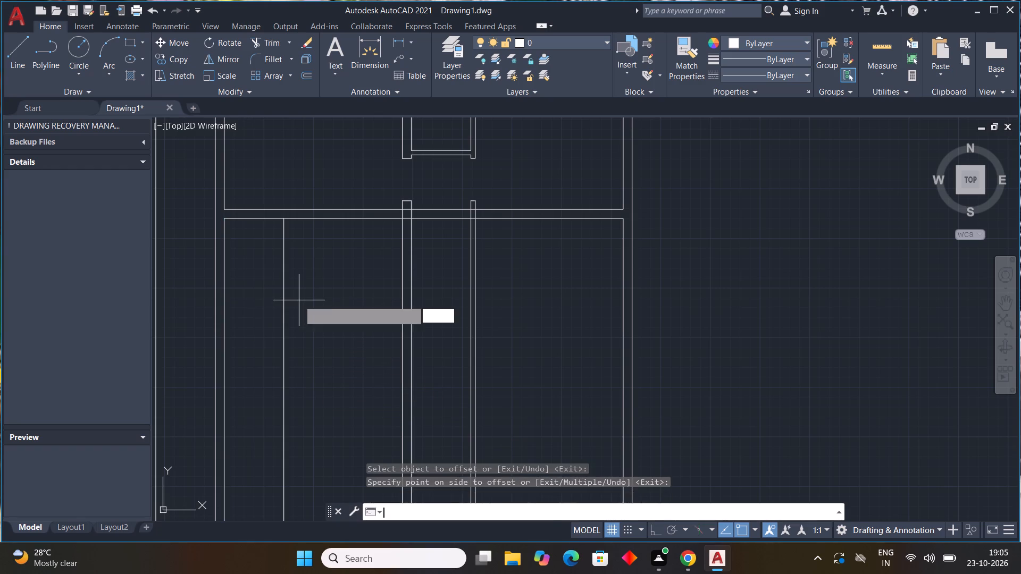
{"action": "type", "text": "4.5\""}
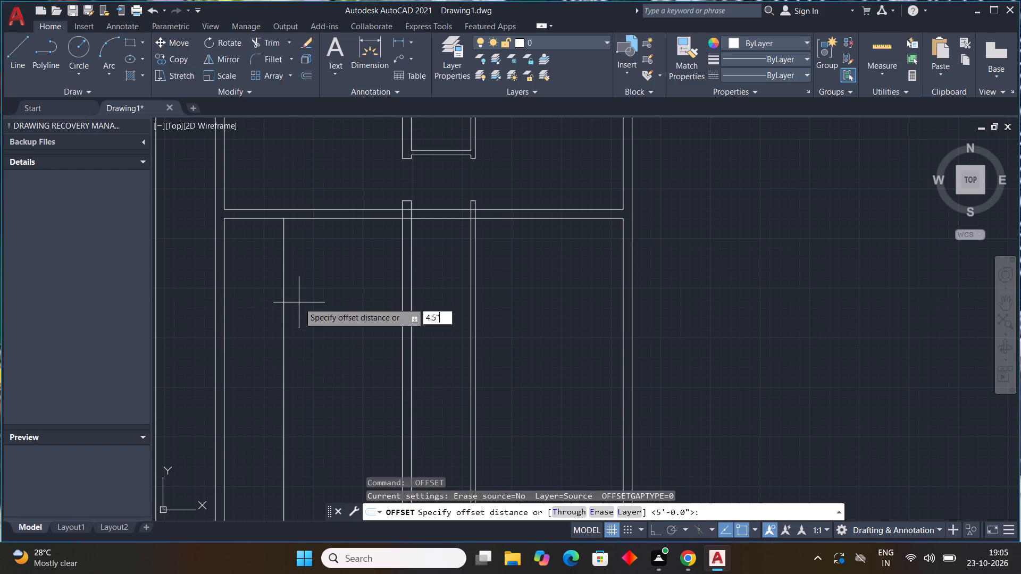
{"action": "key", "text": "Return"}
{"action": "left_click_drag", "start_coordinate": [283, 336], "coordinate": [299, 336]}
{"action": "left_click", "coordinate": [334, 328]}
{"action": "key", "text": "Escape"}
{"action": "key", "text": "Escape"}
{"action": "key", "text": "Escape"}
{"action": "key", "text": "Escape"}
{"action": "key", "text": "Escape"}
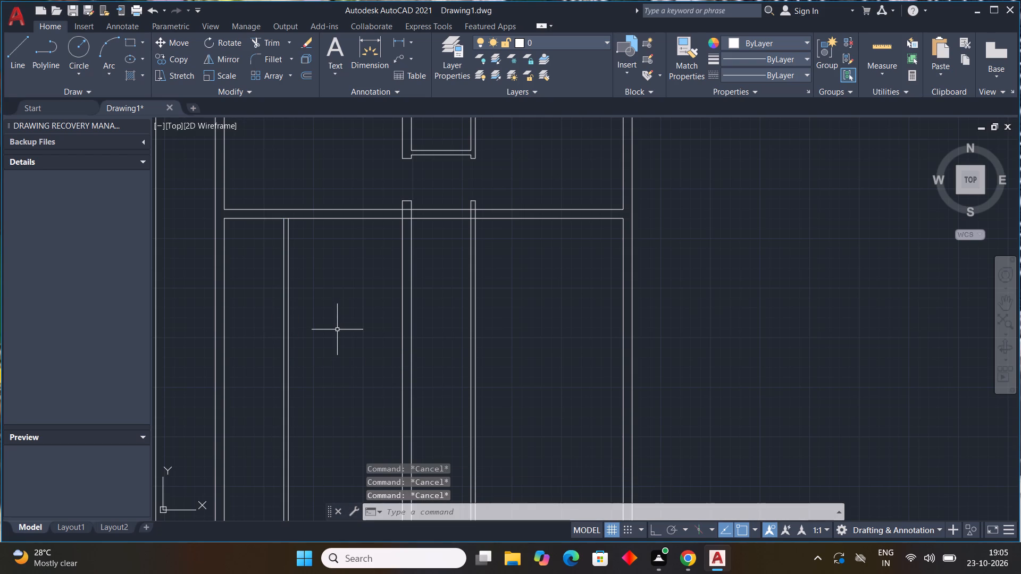
{"action": "key", "text": "Escape"}
{"action": "key", "text": "Escape"}
Measure the gap between the new 4.5" partition and the 9" vertical wall along the horizontal wall's lower face.
{"action": "scroll", "coordinate": [337, 327], "scroll_direction": "down", "scroll_amount": 1}
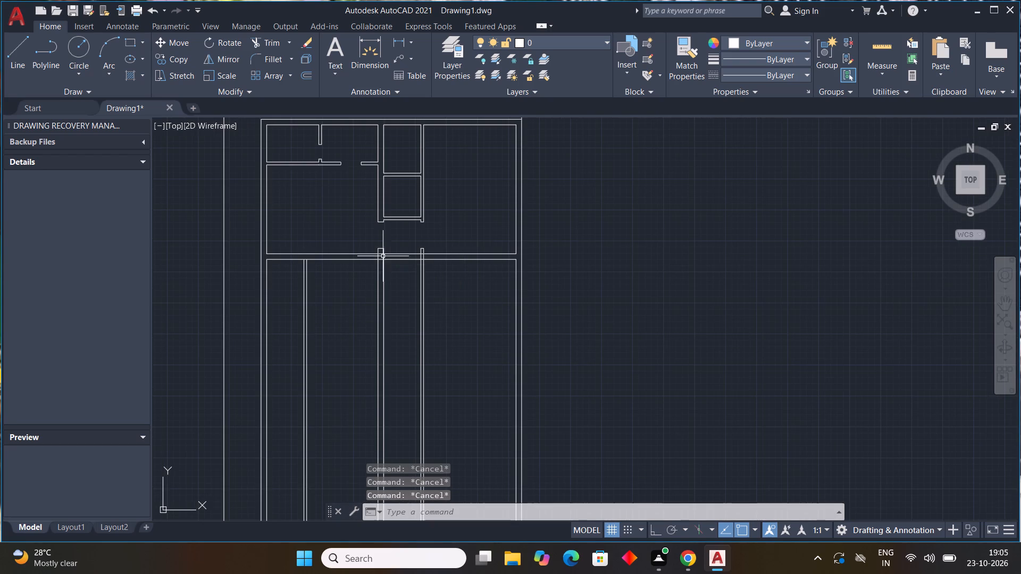
{"action": "scroll", "coordinate": [383, 256], "scroll_direction": "up", "scroll_amount": 4}
{"action": "scroll", "coordinate": [387, 260], "scroll_direction": "down", "scroll_amount": 2}
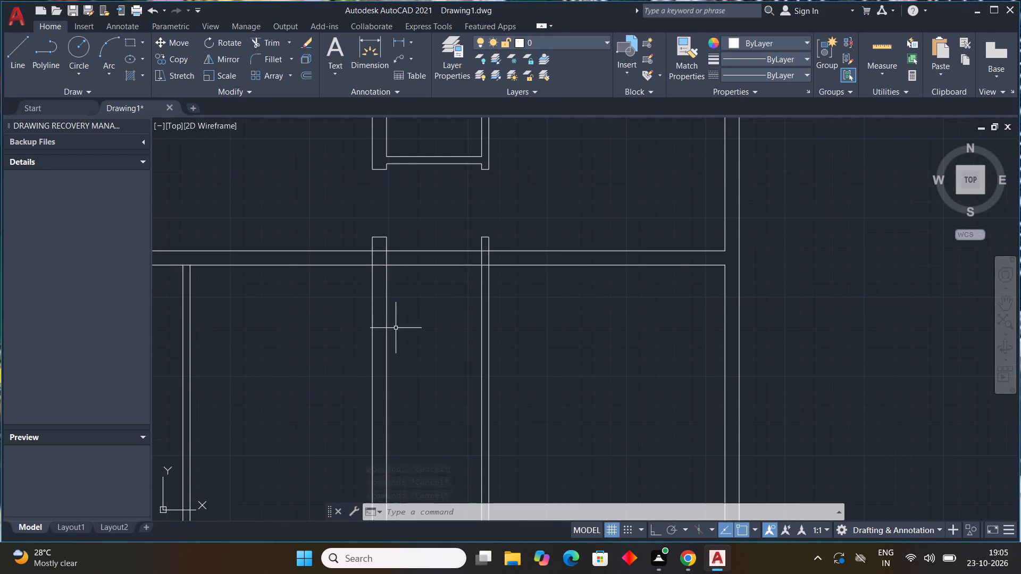
{"action": "scroll", "coordinate": [373, 308], "scroll_direction": "down", "scroll_amount": 2}
{"action": "left_click", "coordinate": [372, 56]}
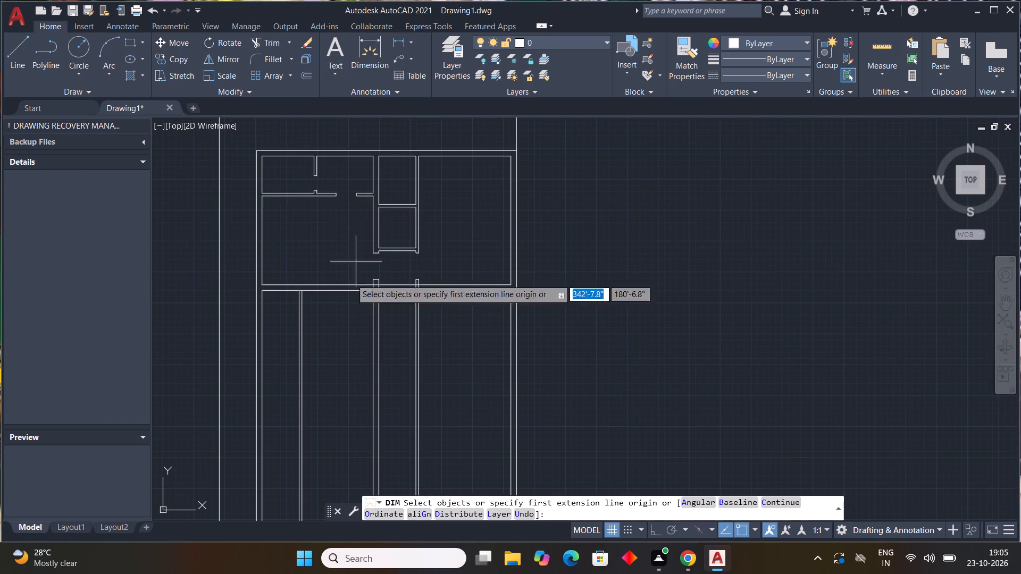
{"action": "scroll", "coordinate": [331, 317], "scroll_direction": "up", "scroll_amount": 3}
{"action": "left_click", "coordinate": [220, 222]}
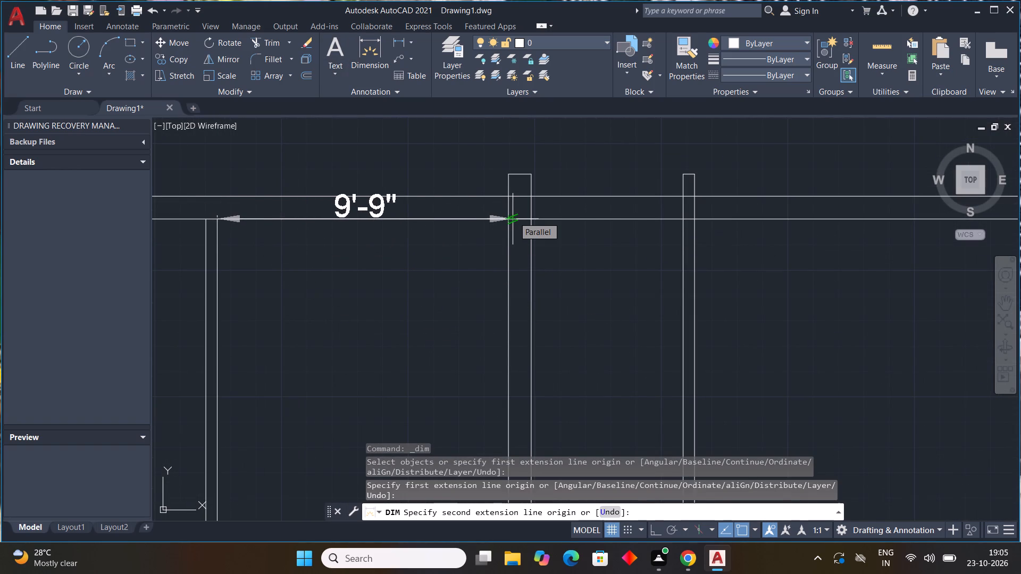
{"action": "key", "text": "Escape"}
Trim the overlapping lines where the 9" horizontal wall meets the 9" vertical wall, leaving the vertical wall's corridor face intact.
{"action": "scroll", "coordinate": [426, 230], "scroll_direction": "down", "scroll_amount": 4}
{"action": "middle_click_drag", "start_coordinate": [426, 282], "coordinate": [438, 252]}
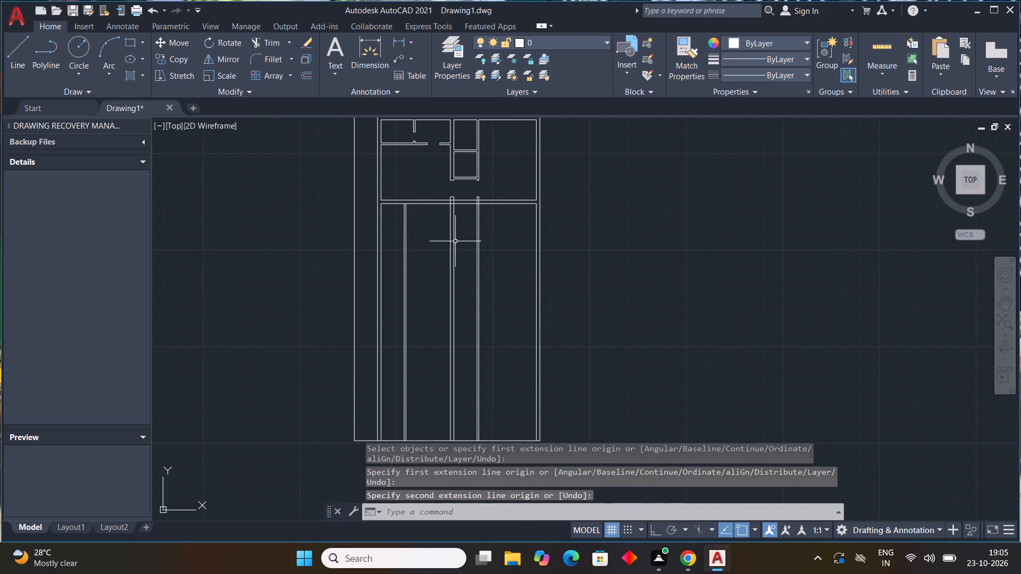
{"action": "scroll", "coordinate": [429, 214], "scroll_direction": "up", "scroll_amount": 5}
{"action": "middle_click_drag", "start_coordinate": [429, 213], "coordinate": [428, 330]}
{"action": "scroll", "coordinate": [429, 258], "scroll_direction": "down", "scroll_amount": 2}
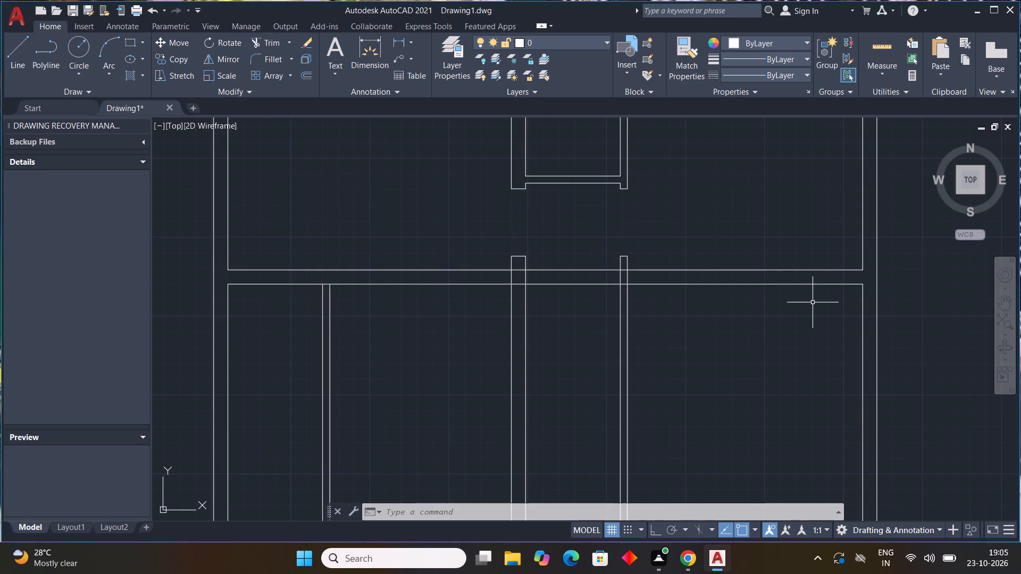
{"action": "type", "text": "tr"}
{"action": "key", "text": "space"}
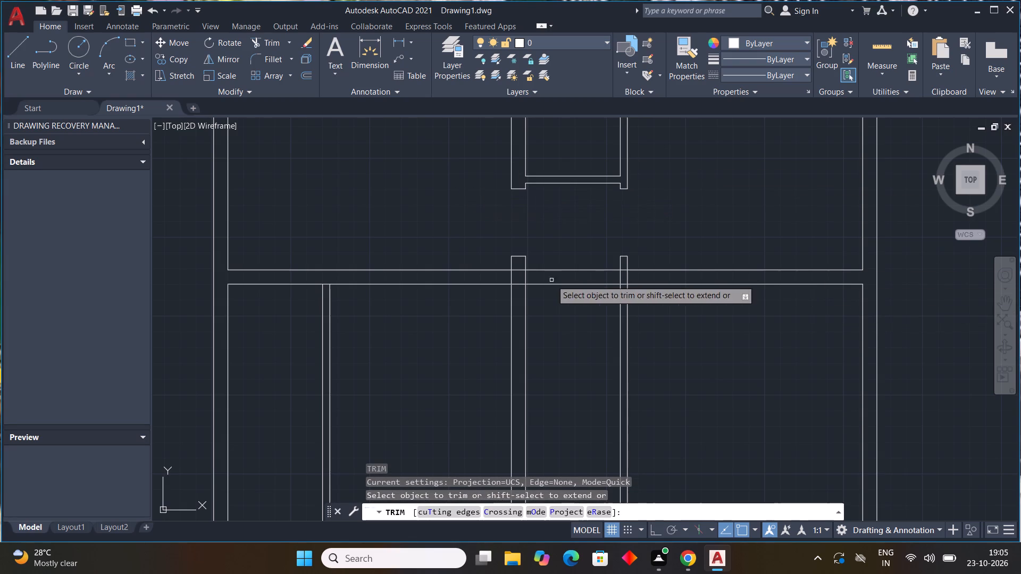
{"action": "scroll", "coordinate": [502, 267], "scroll_direction": "up", "scroll_amount": 1}
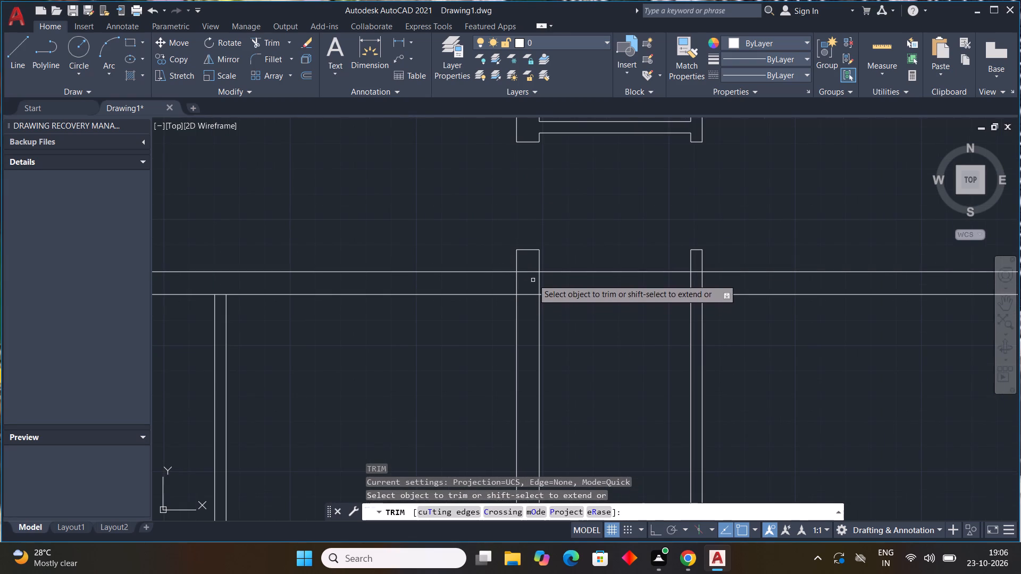
{"action": "left_click_drag", "start_coordinate": [528, 269], "coordinate": [509, 280]}
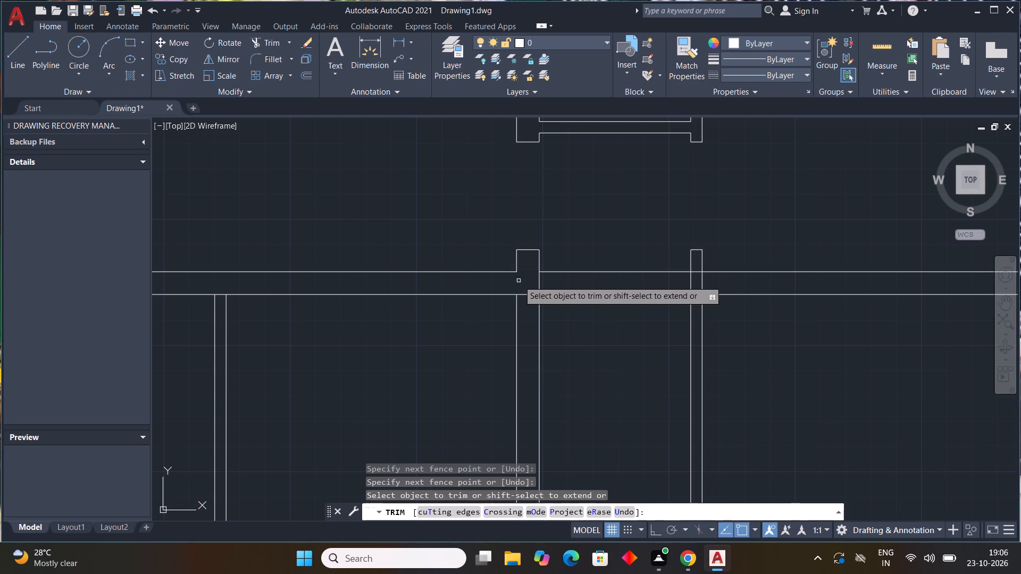
{"action": "left_click_drag", "start_coordinate": [529, 285], "coordinate": [532, 306]}
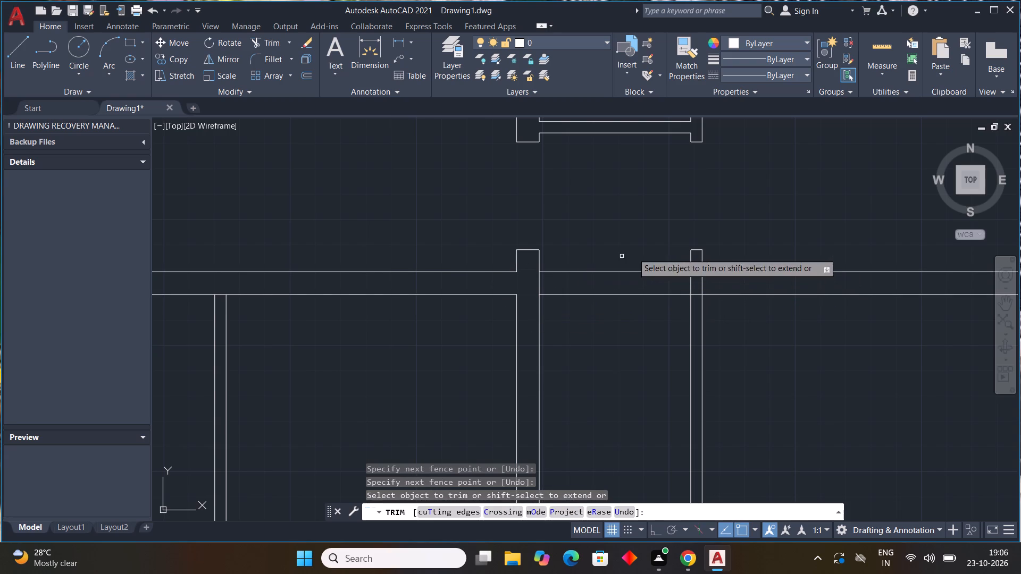
Trim both lines of the 9" horizontal wall across the corridor between the 9" and 4.5" vertical walls.
{"action": "scroll", "coordinate": [664, 242], "scroll_direction": "down", "scroll_amount": 2}
{"action": "middle_click_drag", "start_coordinate": [652, 258], "coordinate": [609, 231]}
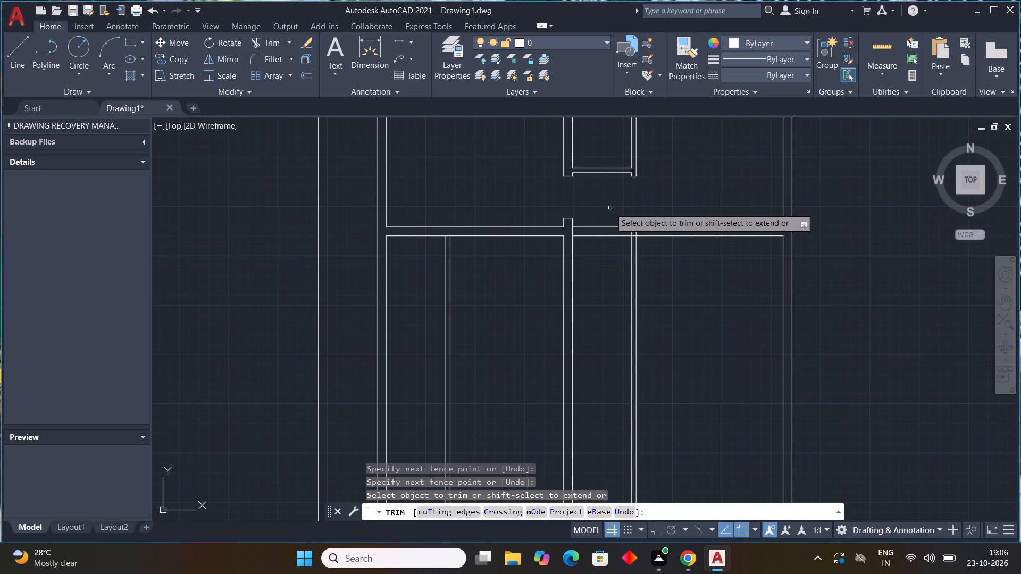
{"action": "left_click_drag", "start_coordinate": [610, 208], "coordinate": [609, 255]}
Trim the horizontal wall's lower line between the two faces of the new 4.5" partition to open the junction.
{"action": "scroll", "coordinate": [482, 269], "scroll_direction": "up", "scroll_amount": 2}
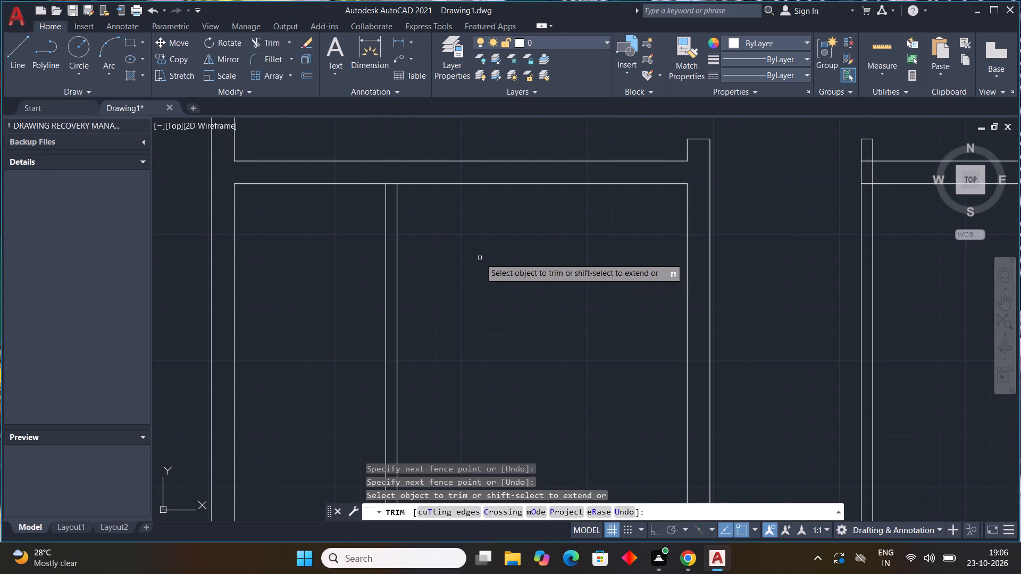
{"action": "middle_click_drag", "start_coordinate": [480, 258], "coordinate": [497, 298]}
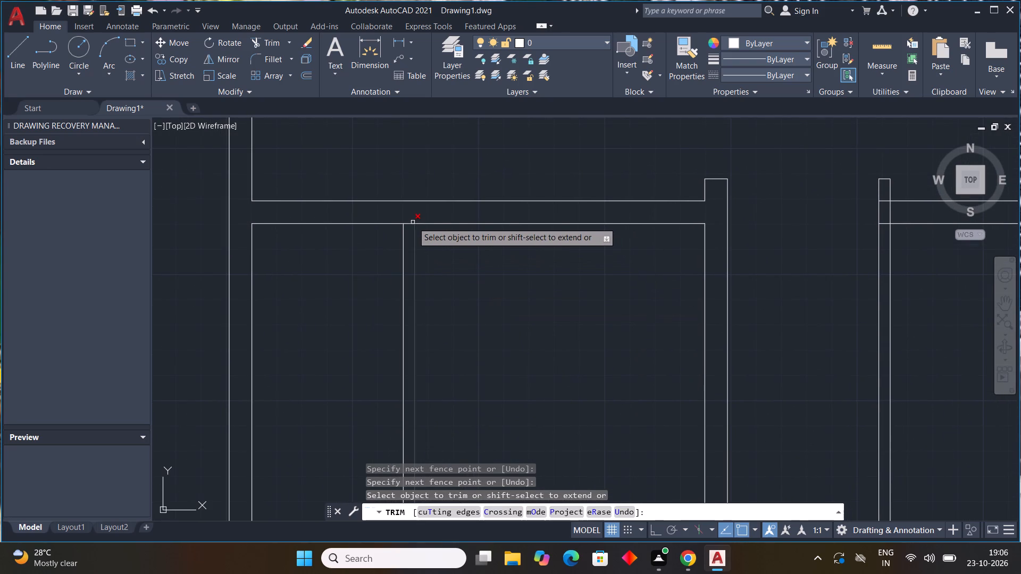
{"action": "left_click", "coordinate": [411, 223]}
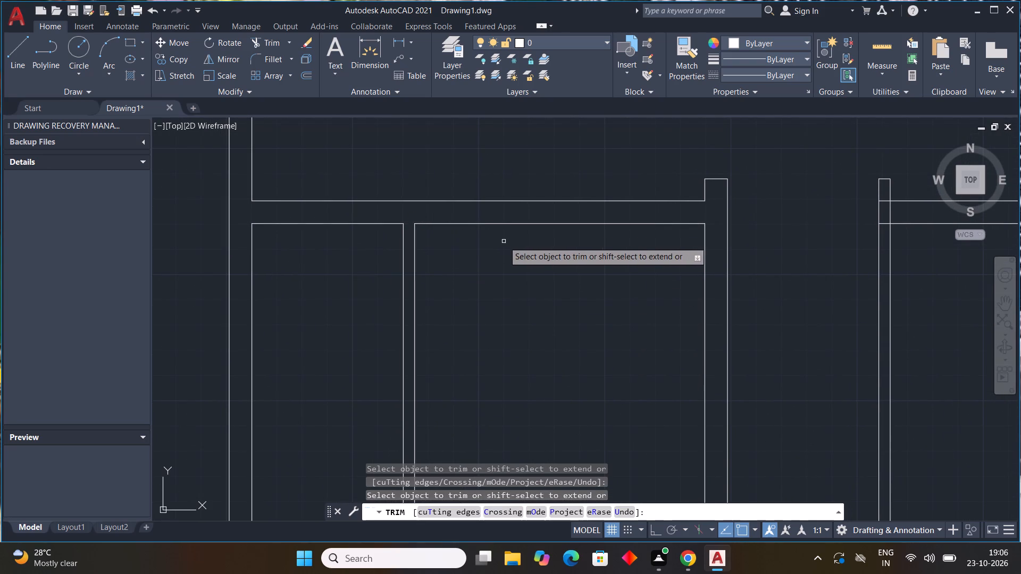
{"action": "scroll", "coordinate": [503, 243], "scroll_direction": "down", "scroll_amount": 2}
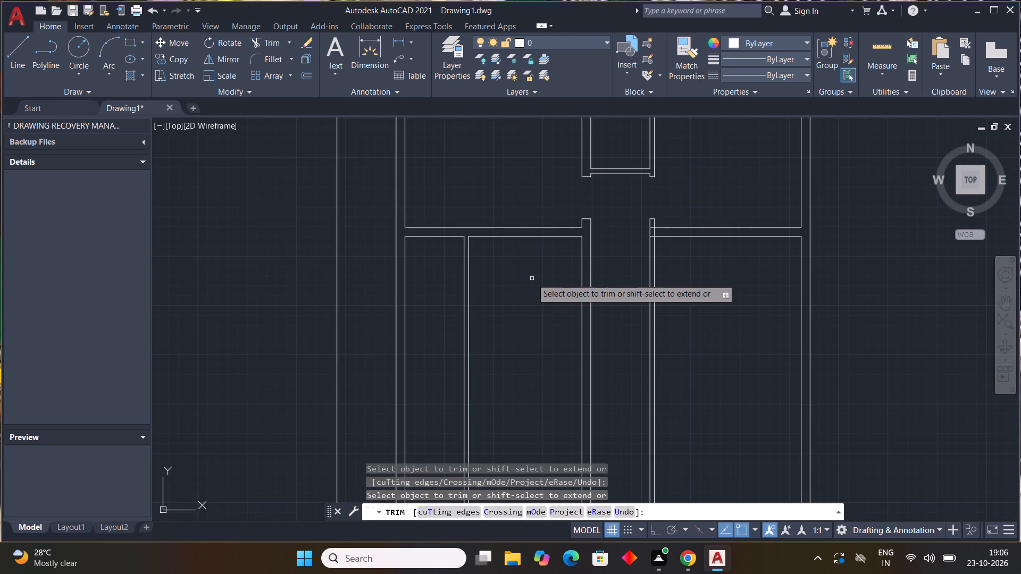
{"action": "key", "text": "Escape"}
{"action": "key", "text": "Escape"}
{"action": "key", "text": "Escape"}
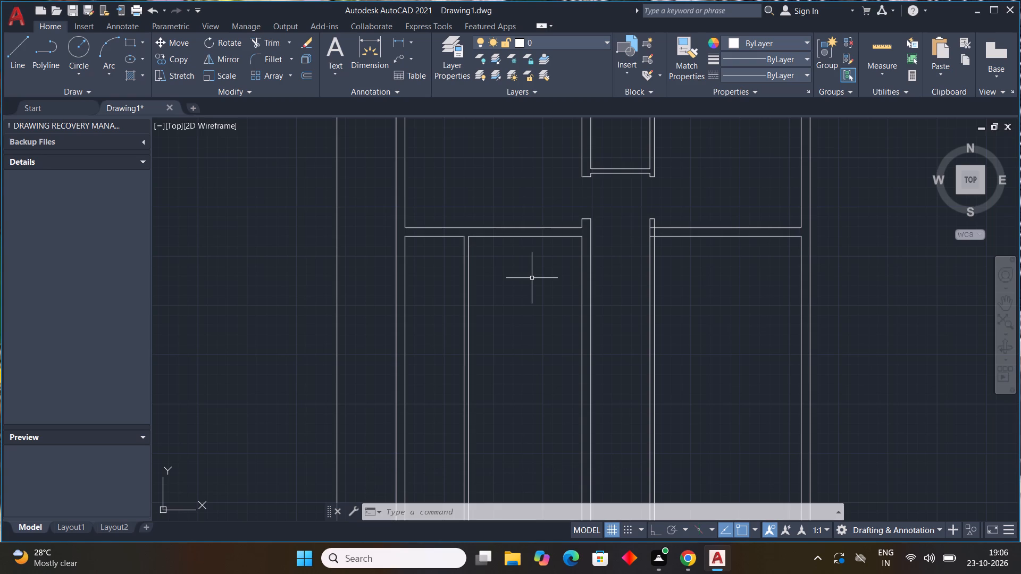
Offset the horizontal wall's lower line 9' downward in the narrow space between the left exterior wall and the new partition.
{"action": "type", "text": "off"}
{"action": "key", "text": "space"}
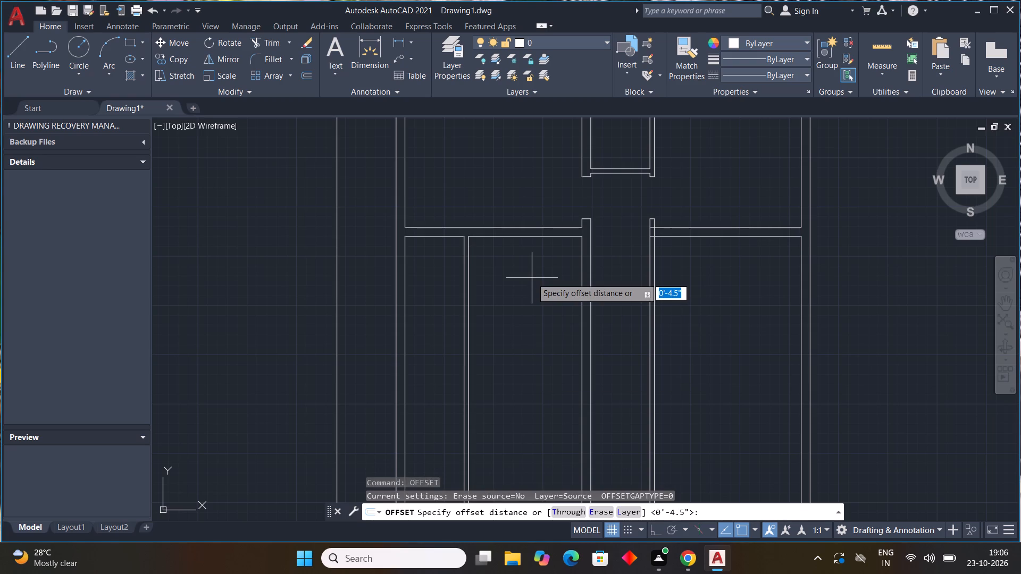
{"action": "type", "text": "9'"}
{"action": "key", "text": "Return"}
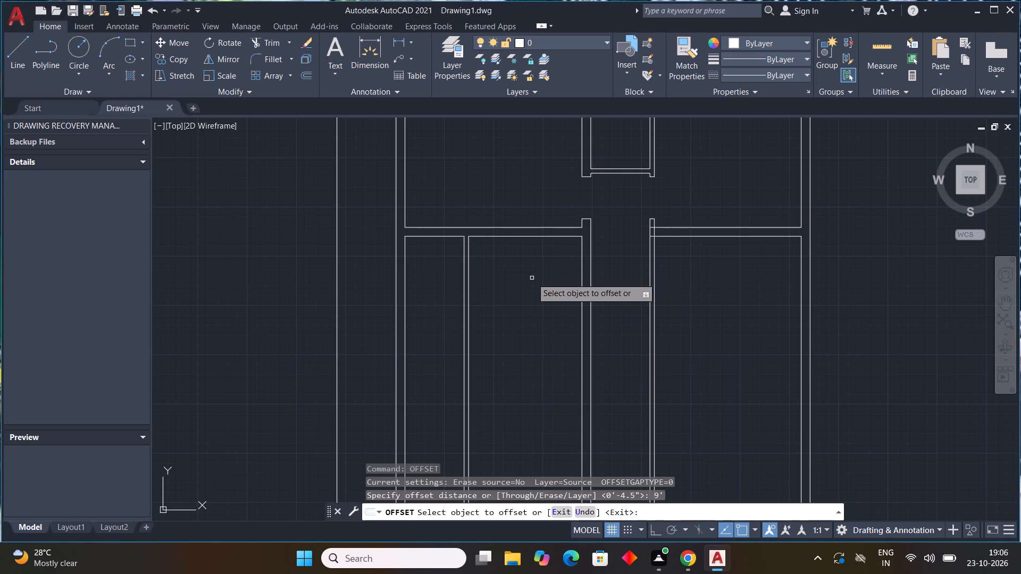
{"action": "left_click", "coordinate": [443, 237]}
{"action": "left_click", "coordinate": [402, 353]}
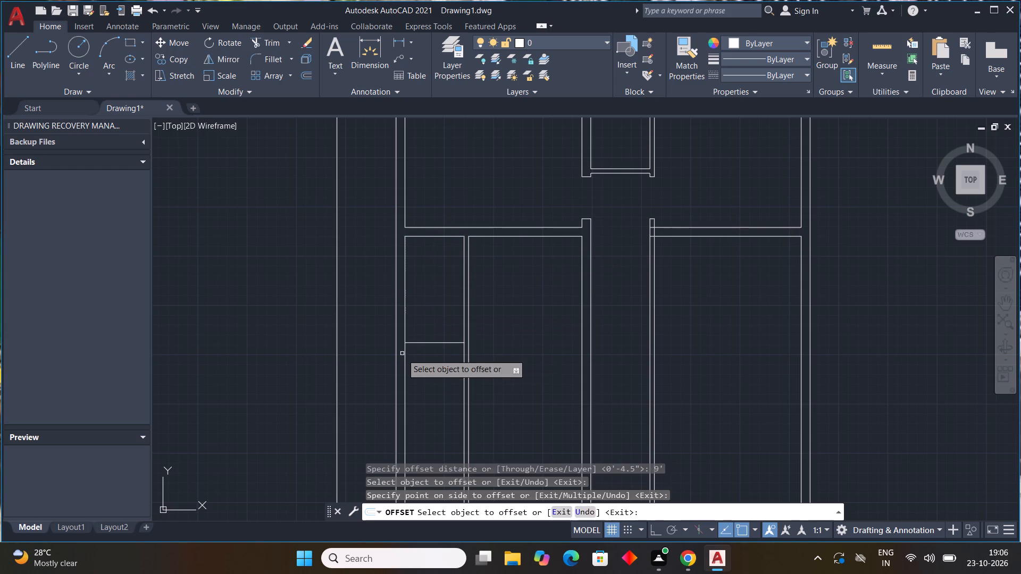
{"action": "key", "text": "Escape"}
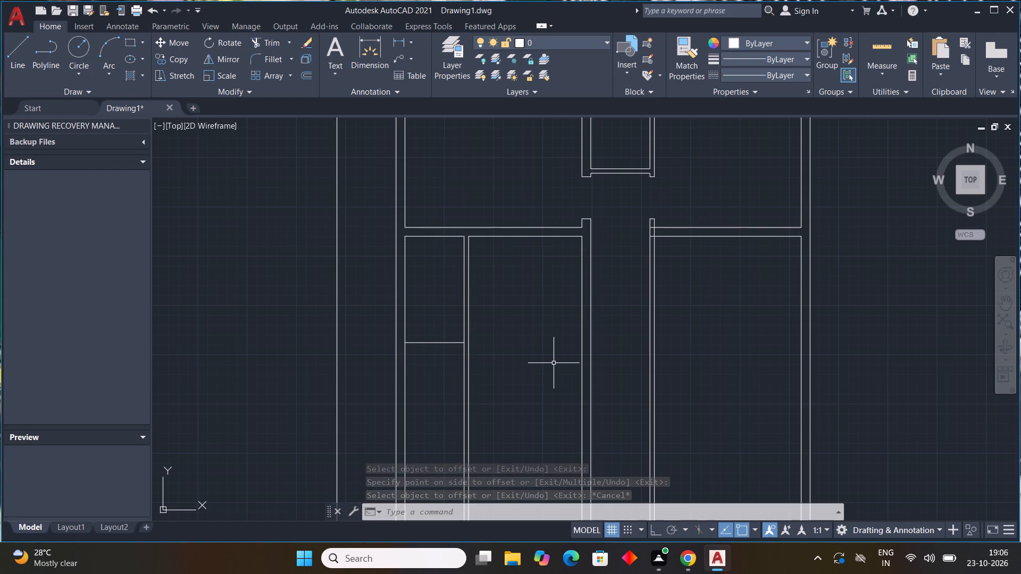
Offset the new horizontal line 9" downward to form the second face of the wall.
{"action": "type", "text": "off"}
{"action": "key", "text": "space"}
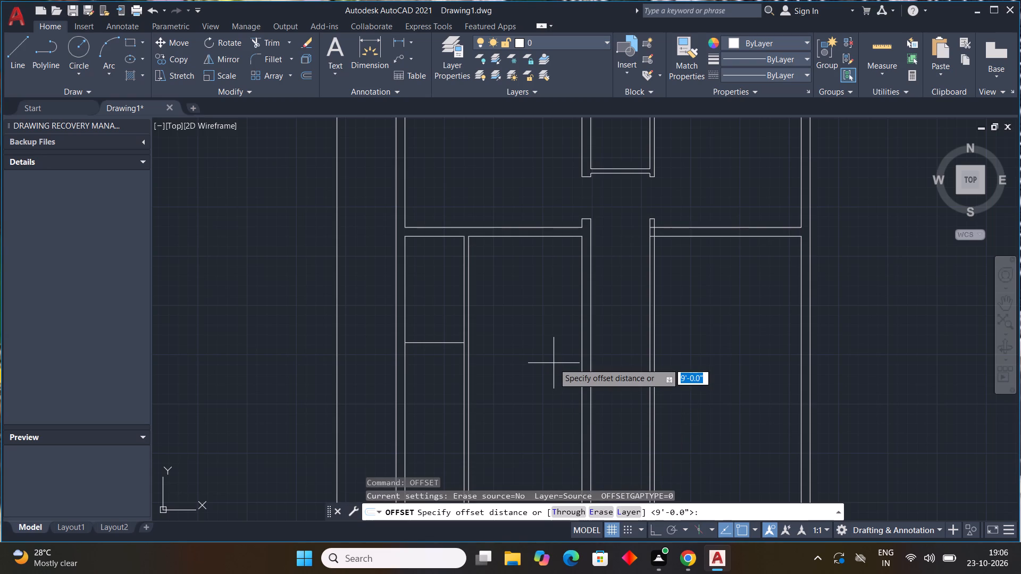
{"action": "type", "text": "9\""}
{"action": "key", "text": "Return"}
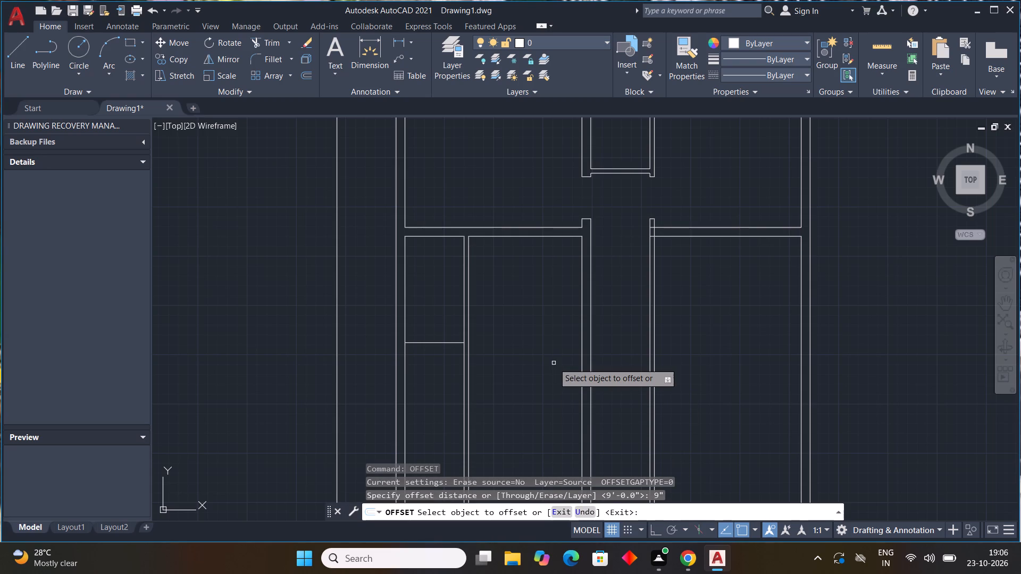
{"action": "left_click", "coordinate": [430, 342]}
{"action": "left_click", "coordinate": [437, 354]}
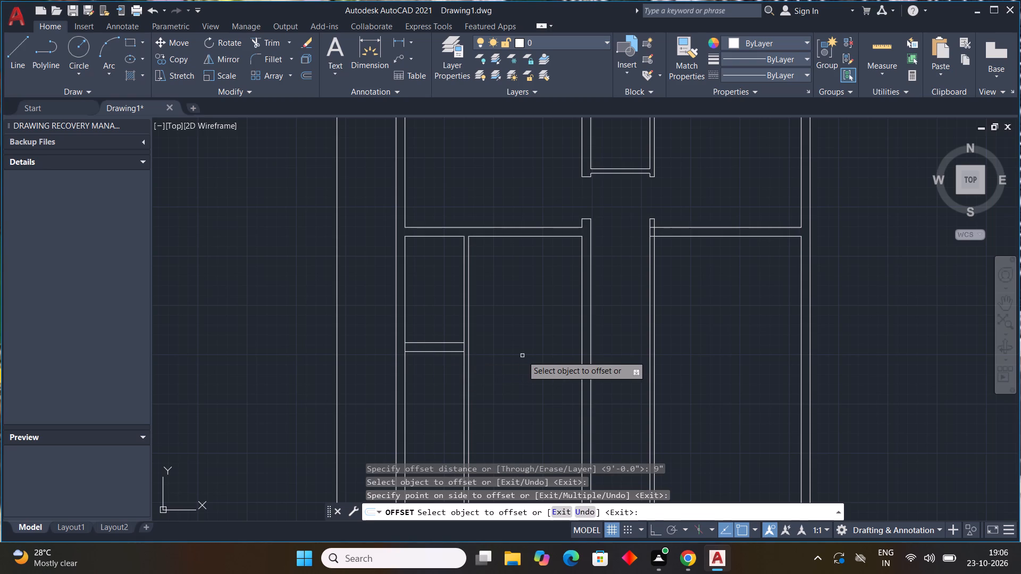
{"action": "key", "text": "Escape"}
{"action": "key", "text": "Escape"}
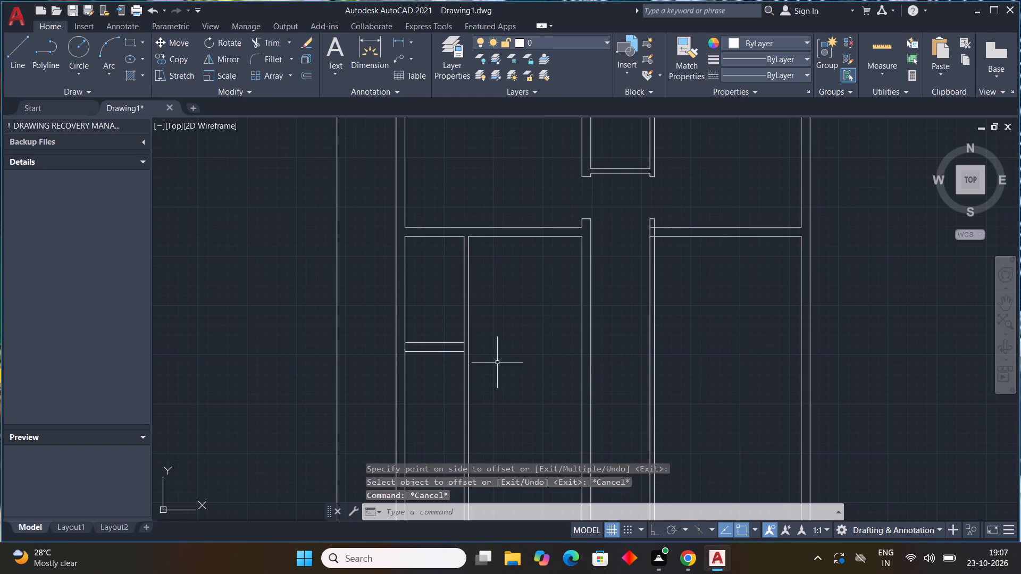
Stretch the lower line of the short 9" horizontal wall 4.5" across to the far face of the 4.5" partition.
{"action": "scroll", "coordinate": [455, 352], "scroll_direction": "up", "scroll_amount": 1}
{"action": "left_click", "coordinate": [453, 352]}
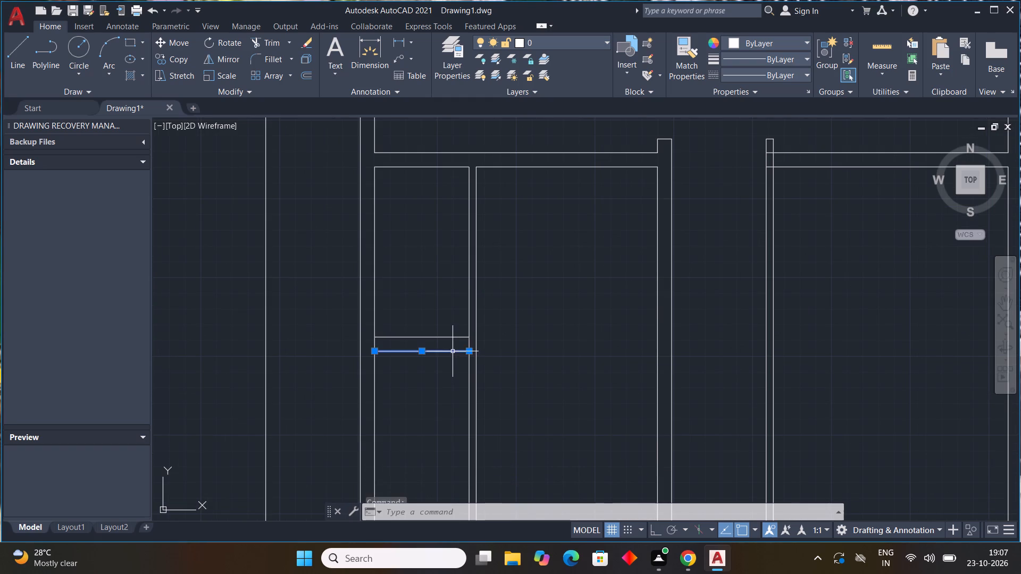
{"action": "scroll", "coordinate": [472, 353], "scroll_direction": "up", "scroll_amount": 3}
{"action": "left_click", "coordinate": [457, 347]}
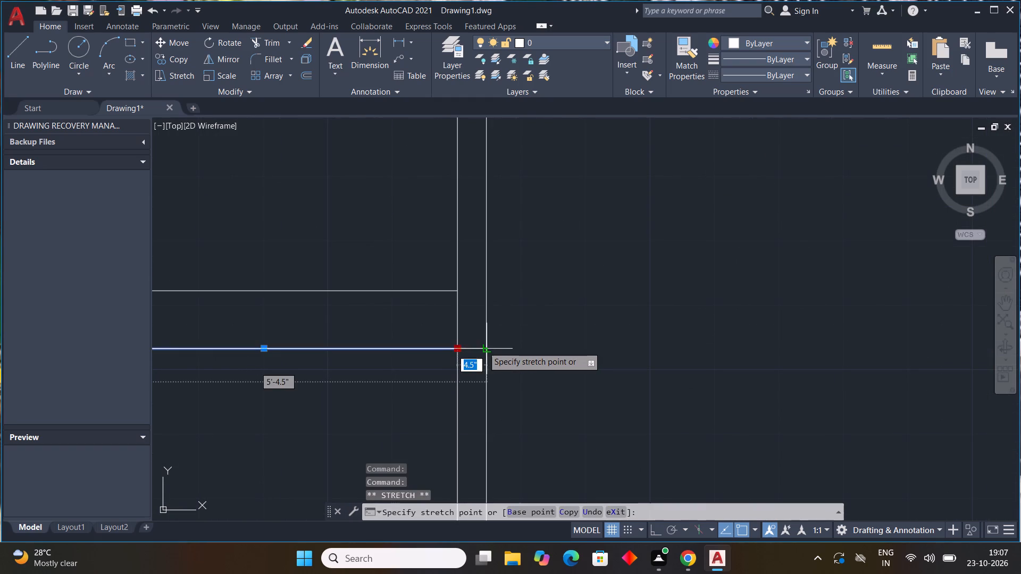
{"action": "left_click", "coordinate": [486, 347]}
{"action": "key", "text": "Escape"}
Draw a short horizontal line across the 9" vertical wall beside the corridor, a little below the horizontal wall.
{"action": "scroll", "coordinate": [522, 346], "scroll_direction": "down", "scroll_amount": 5}
{"action": "middle_click_drag", "start_coordinate": [570, 356], "coordinate": [561, 358]}
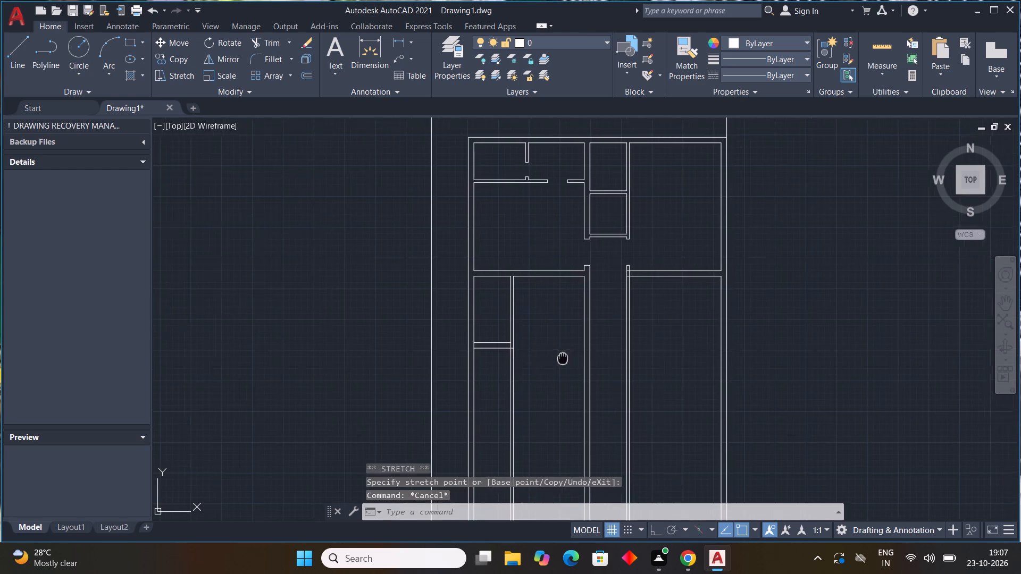
{"action": "middle_click_drag", "start_coordinate": [561, 358], "coordinate": [488, 376]}
{"action": "middle_click", "coordinate": [488, 376]}
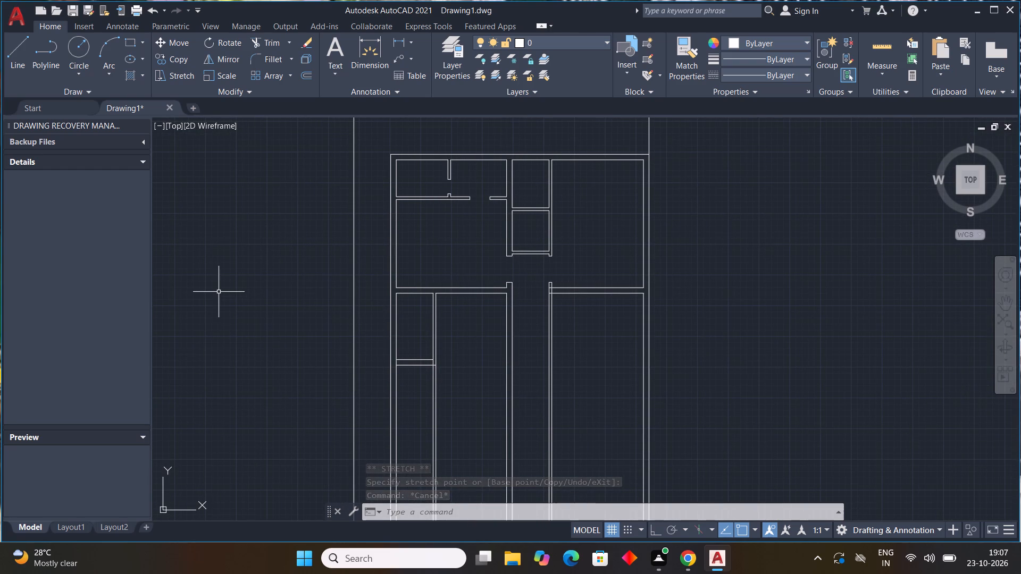
{"action": "middle_click_drag", "start_coordinate": [478, 445], "coordinate": [466, 444]}
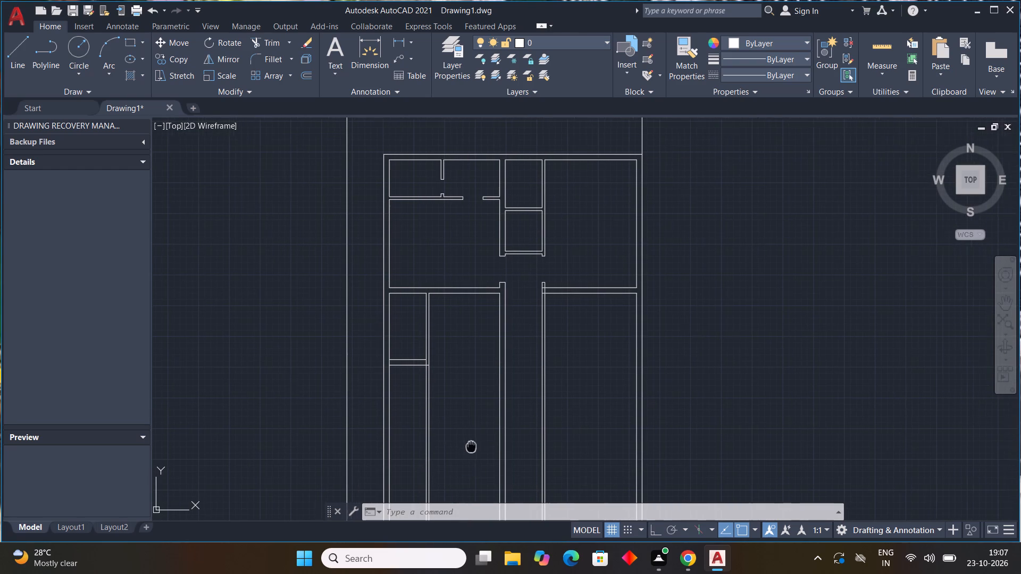
{"action": "middle_click_drag", "start_coordinate": [466, 444], "coordinate": [423, 433]}
{"action": "scroll", "coordinate": [450, 305], "scroll_direction": "up", "scroll_amount": 3}
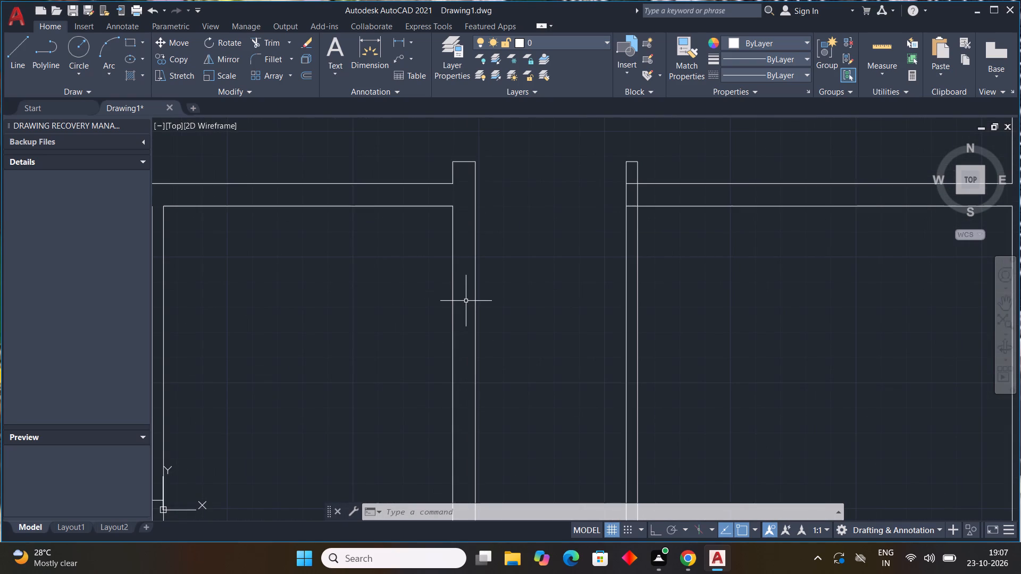
{"action": "key", "text": "l"}
{"action": "key", "text": "space"}
{"action": "scroll", "coordinate": [462, 320], "scroll_direction": "down", "scroll_amount": 2}
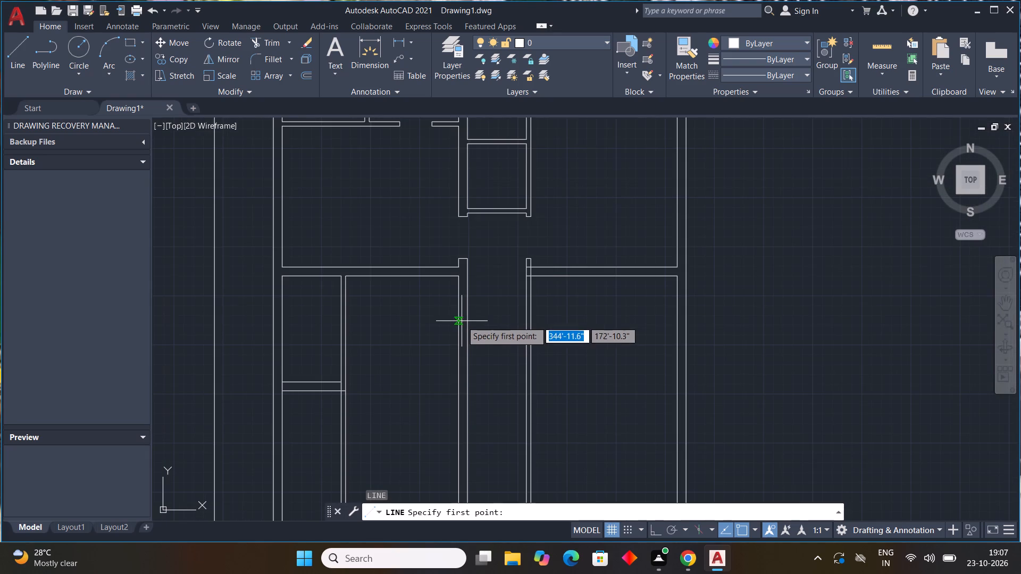
{"action": "scroll", "coordinate": [460, 331], "scroll_direction": "up", "scroll_amount": 2}
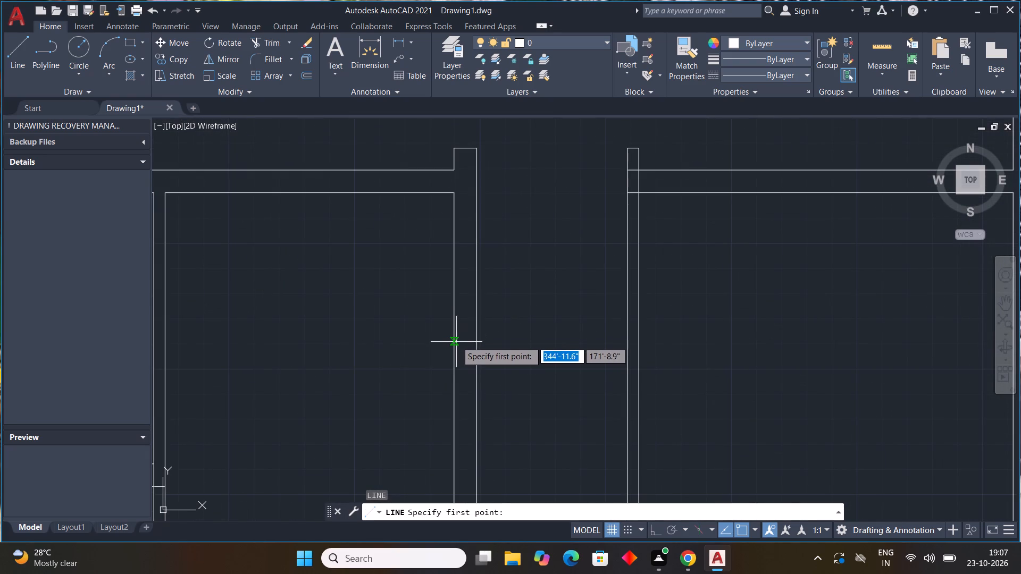
{"action": "left_click", "coordinate": [455, 338]}
{"action": "left_click", "coordinate": [474, 337]}
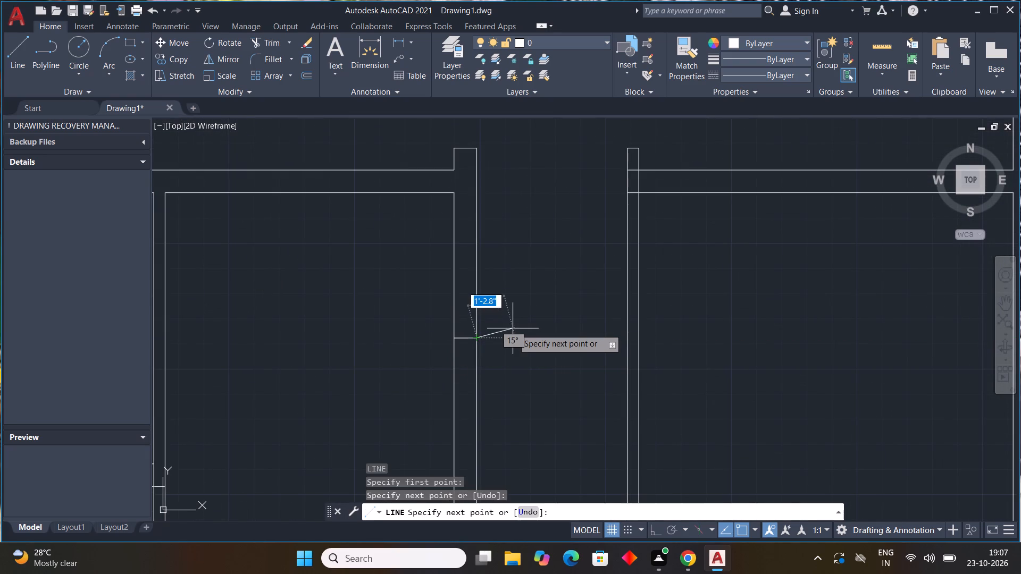
{"action": "key", "text": "Escape"}
With Ortho on, draw a line about 6'-4" long leftward from the 9" wall's corridor face, level with the short wall's lower line.
{"action": "middle_click_drag", "start_coordinate": [506, 357], "coordinate": [500, 276]}
{"action": "scroll", "coordinate": [500, 303], "scroll_direction": "down", "scroll_amount": 2}
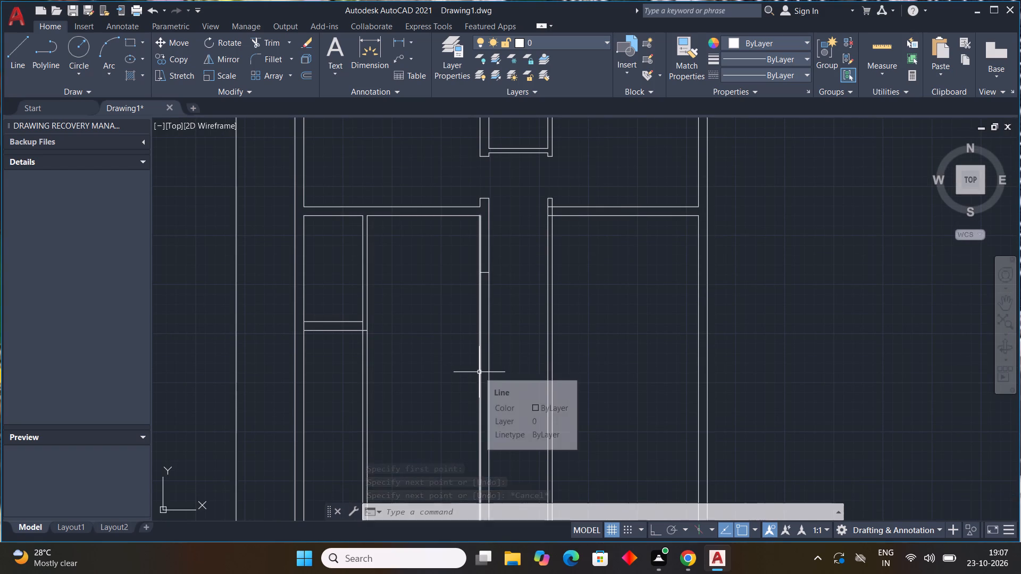
{"action": "key", "text": "l"}
{"action": "key", "text": "space"}
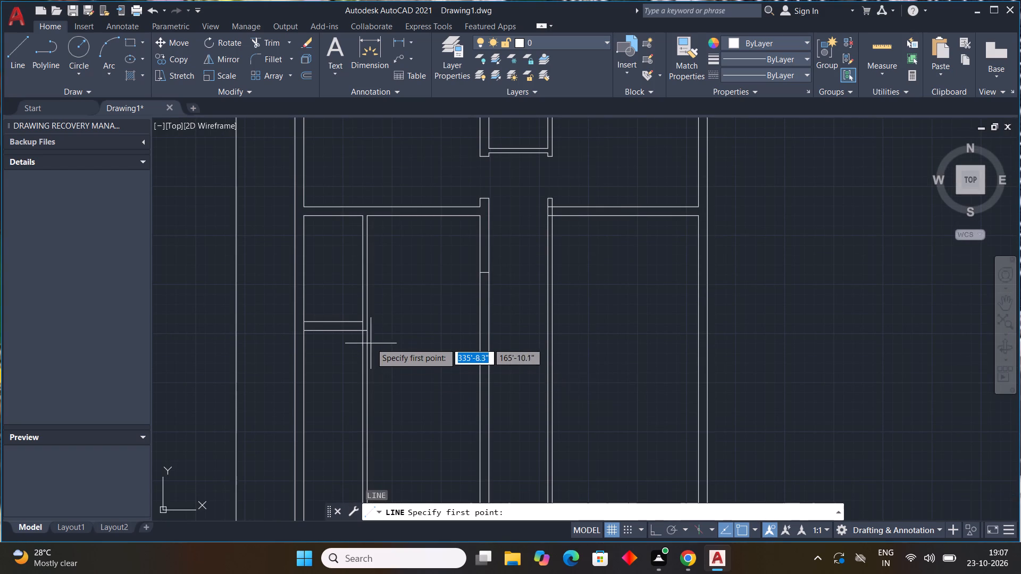
{"action": "left_click", "coordinate": [492, 330]}
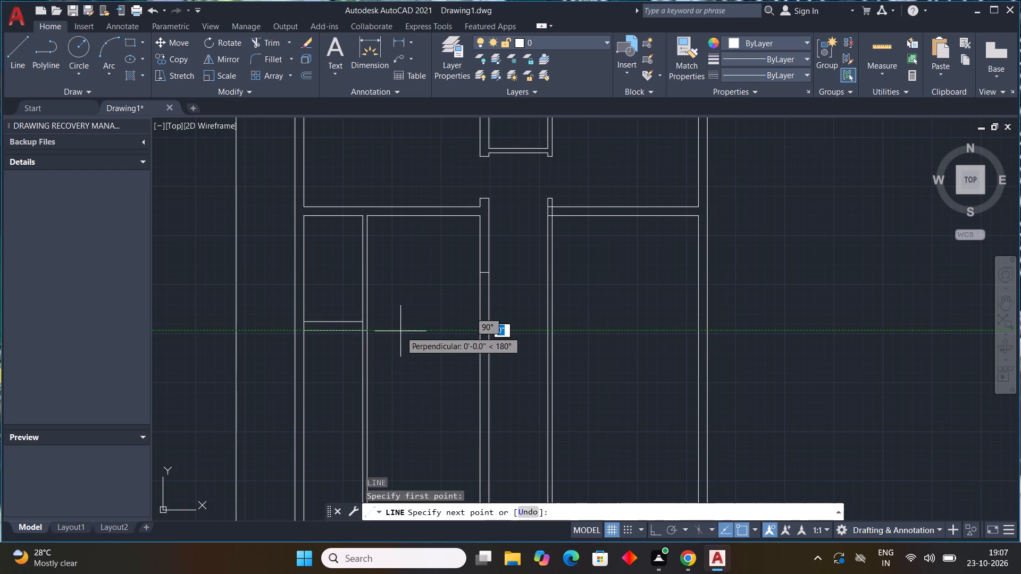
{"action": "scroll", "coordinate": [411, 327], "scroll_direction": "up", "scroll_amount": 3}
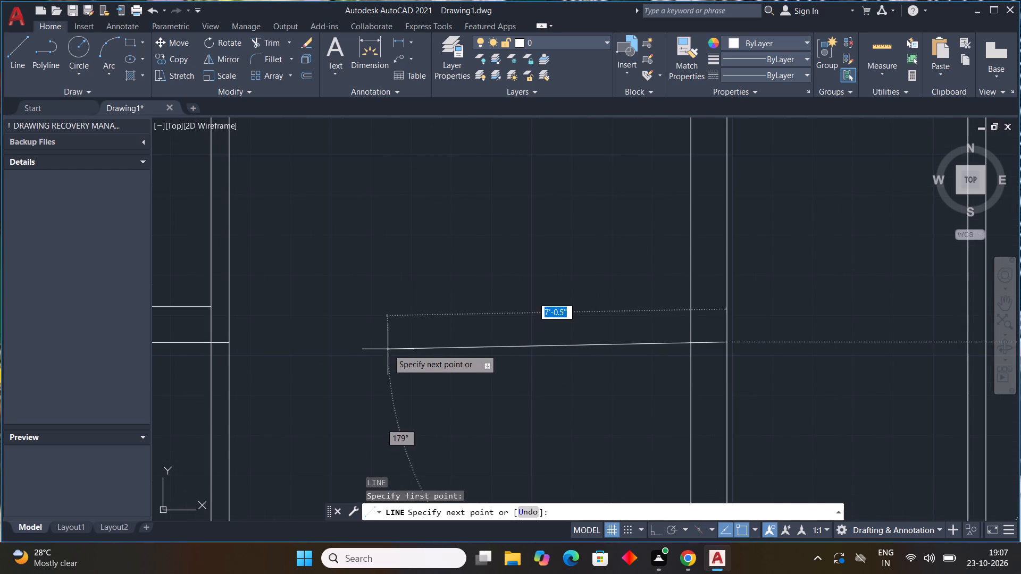
{"action": "key", "text": "F8"}
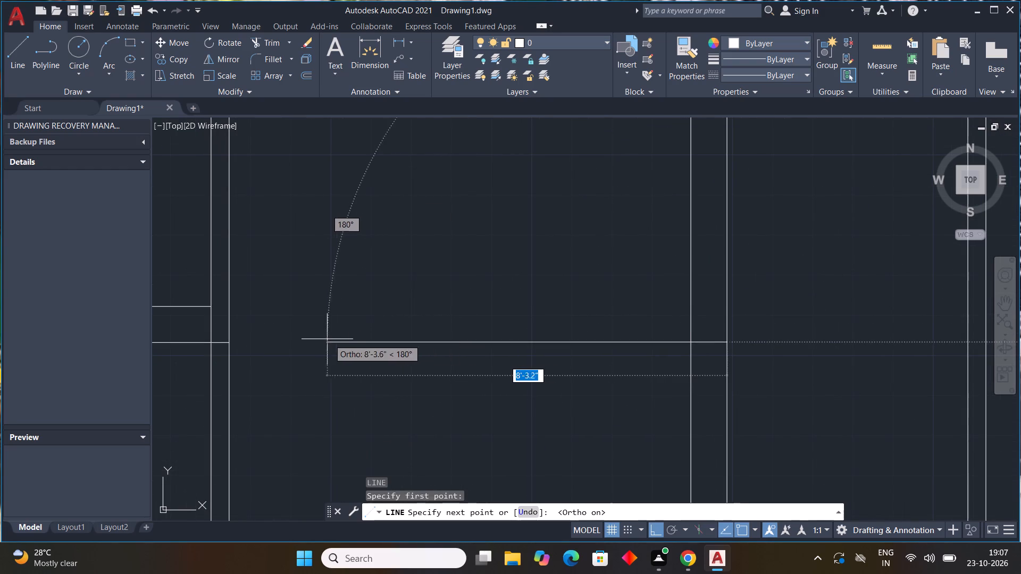
{"action": "left_click", "coordinate": [421, 346]}
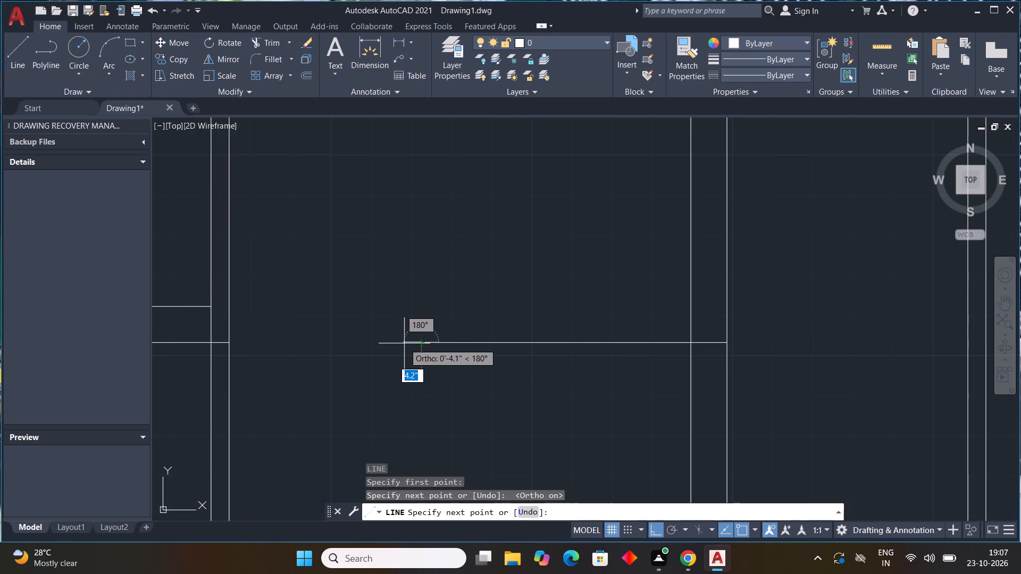
{"action": "key", "text": "Escape"}
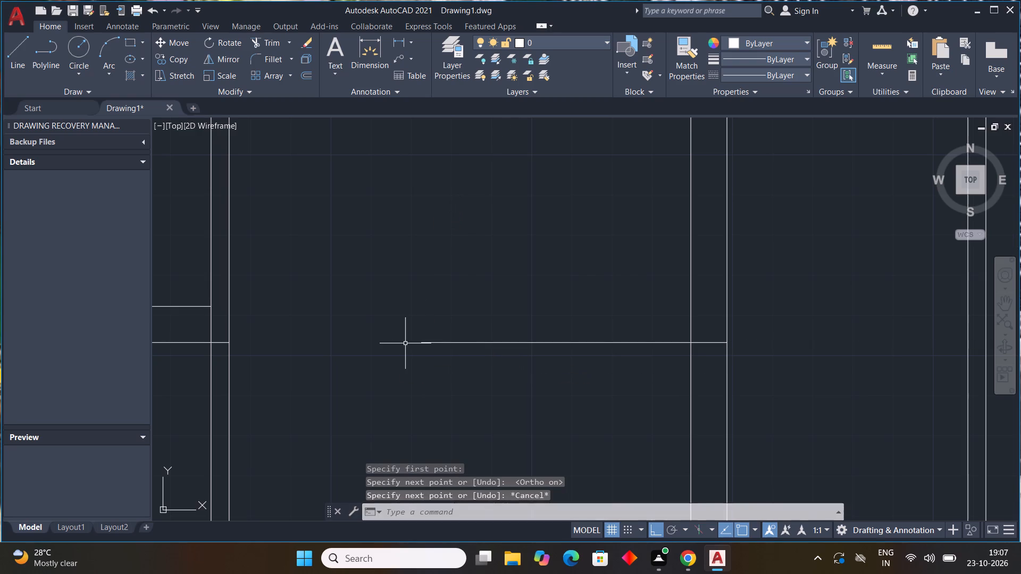
Draw connected lines from the 4.5" partition into the room: about 6'-9" right, 5'-1" down and 2'-11" left.
{"action": "scroll", "coordinate": [421, 342], "scroll_direction": "down", "scroll_amount": 3}
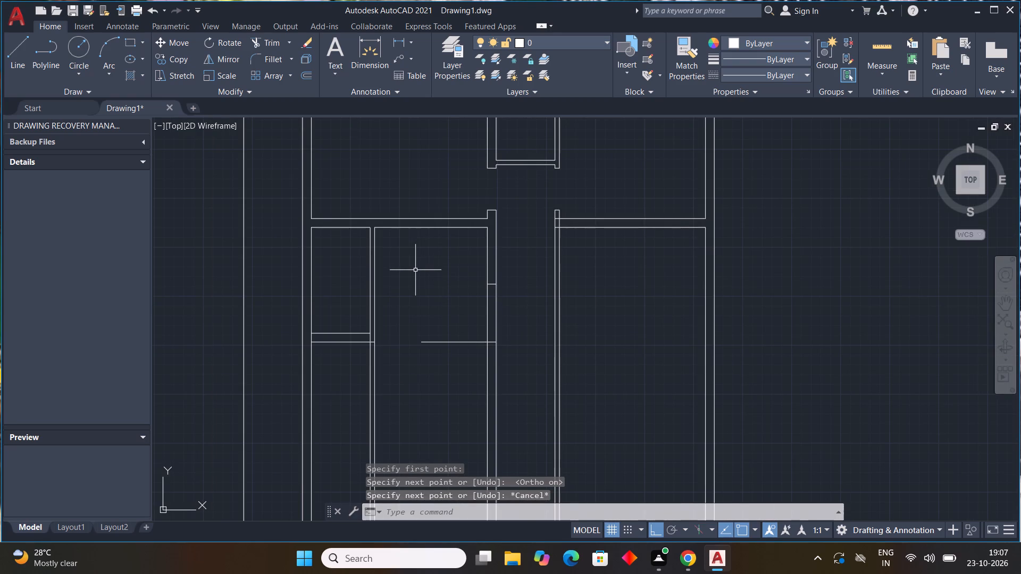
{"action": "type", "text": "l"}
{"action": "key", "text": "space"}
{"action": "scroll", "coordinate": [382, 257], "scroll_direction": "up", "scroll_amount": 2}
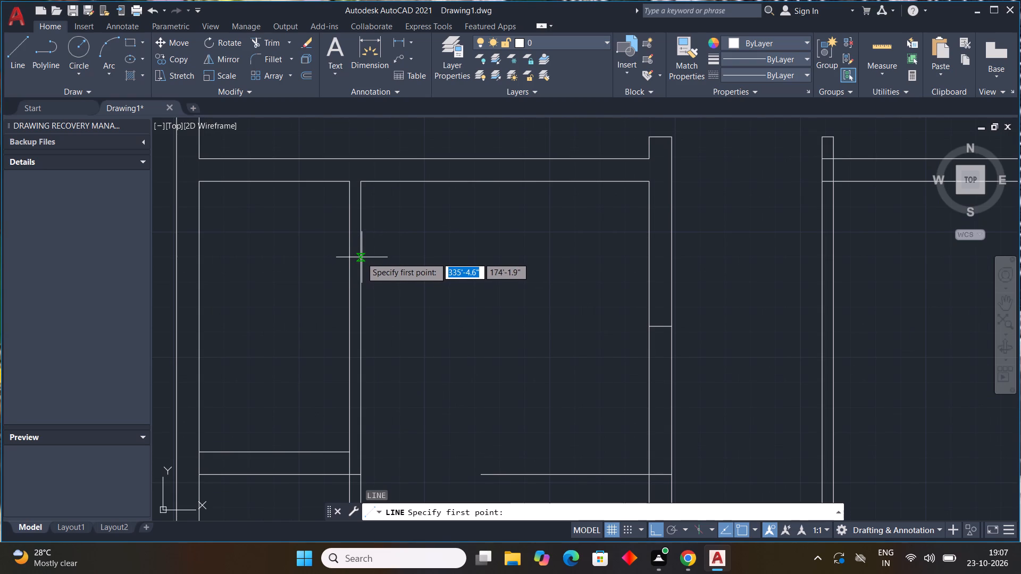
{"action": "left_click", "coordinate": [361, 257]}
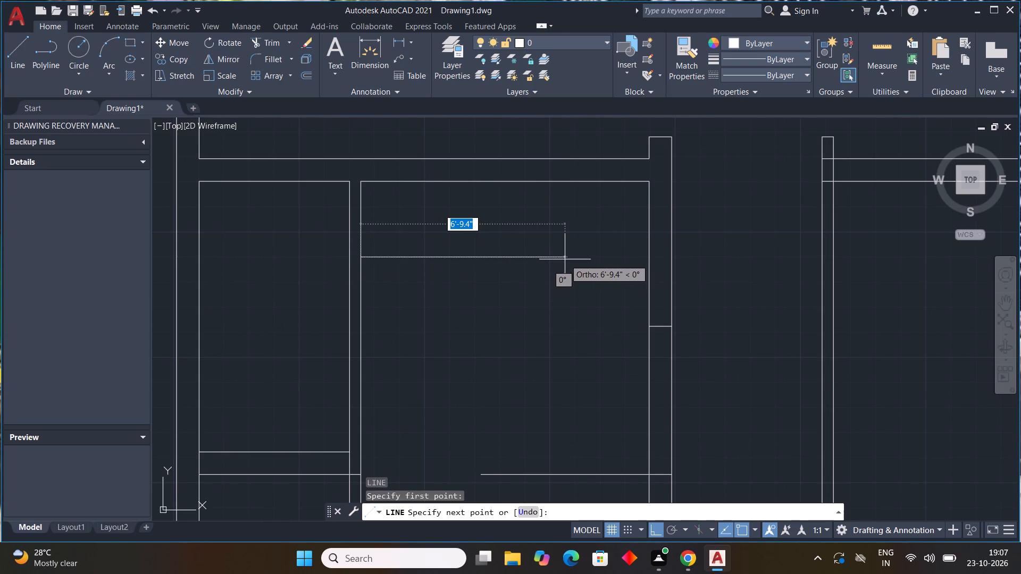
{"action": "left_click", "coordinate": [567, 259]}
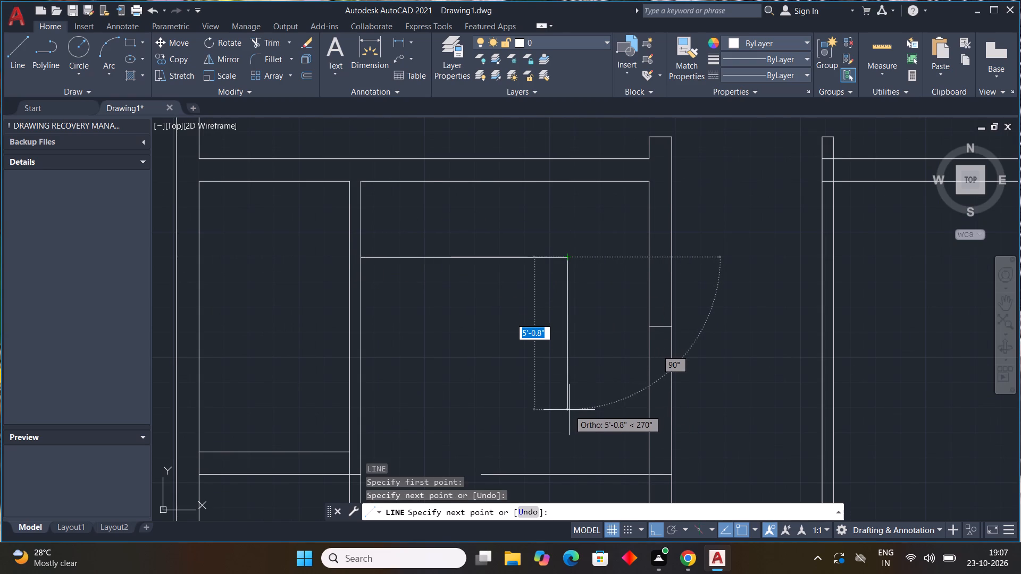
{"action": "left_click", "coordinate": [571, 409]}
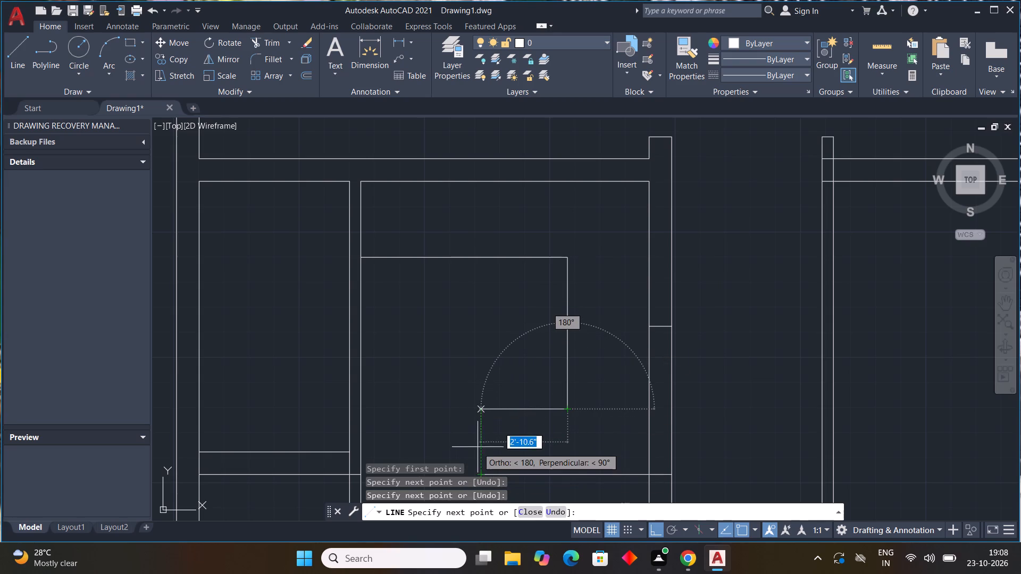
{"action": "left_click", "coordinate": [478, 409]}
{"action": "key", "text": "Escape"}
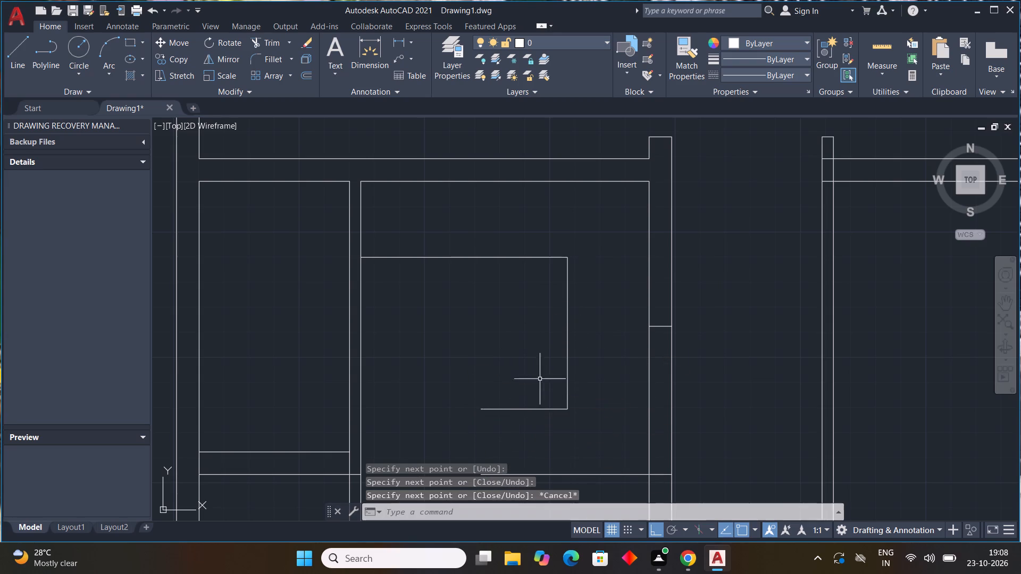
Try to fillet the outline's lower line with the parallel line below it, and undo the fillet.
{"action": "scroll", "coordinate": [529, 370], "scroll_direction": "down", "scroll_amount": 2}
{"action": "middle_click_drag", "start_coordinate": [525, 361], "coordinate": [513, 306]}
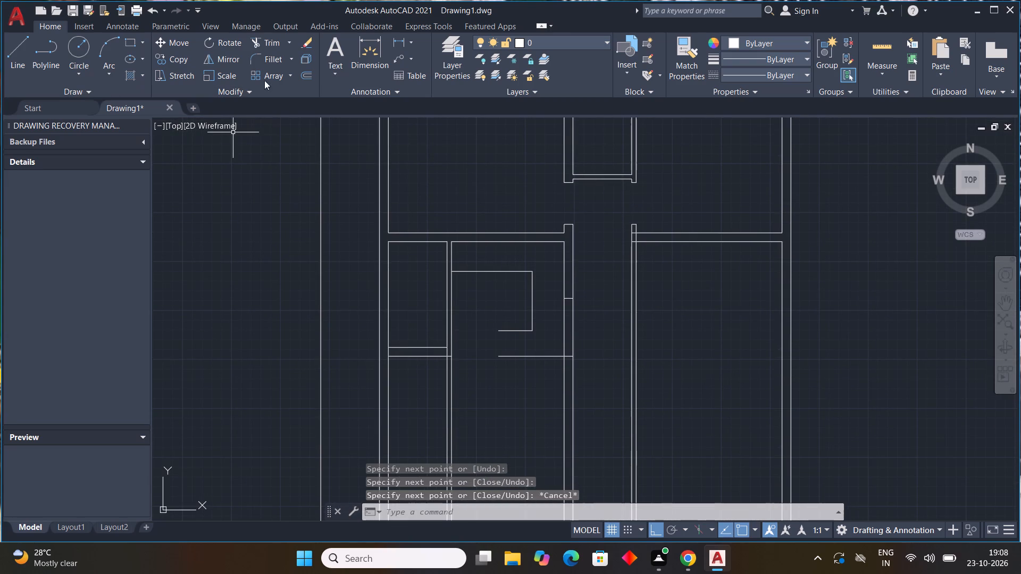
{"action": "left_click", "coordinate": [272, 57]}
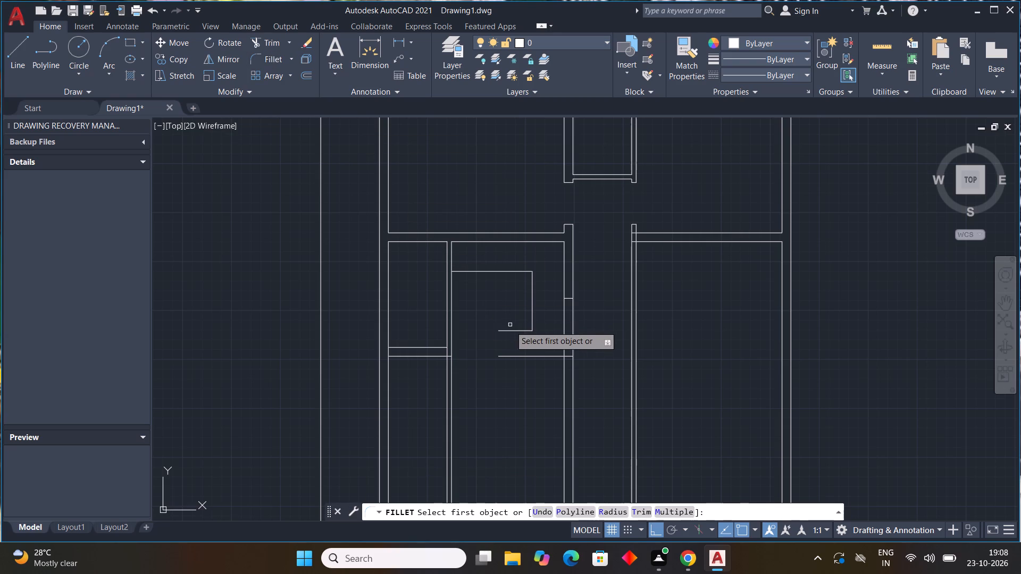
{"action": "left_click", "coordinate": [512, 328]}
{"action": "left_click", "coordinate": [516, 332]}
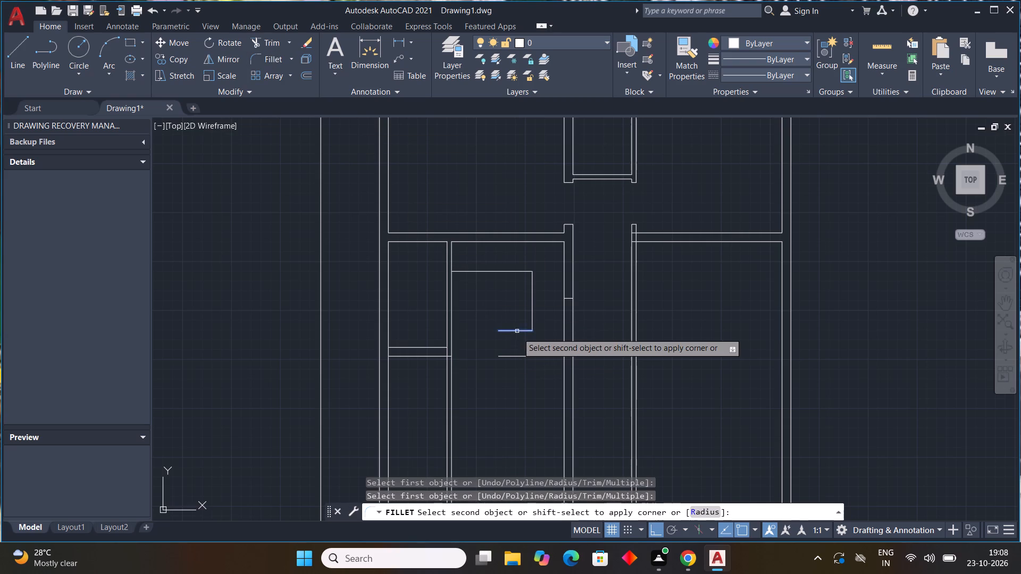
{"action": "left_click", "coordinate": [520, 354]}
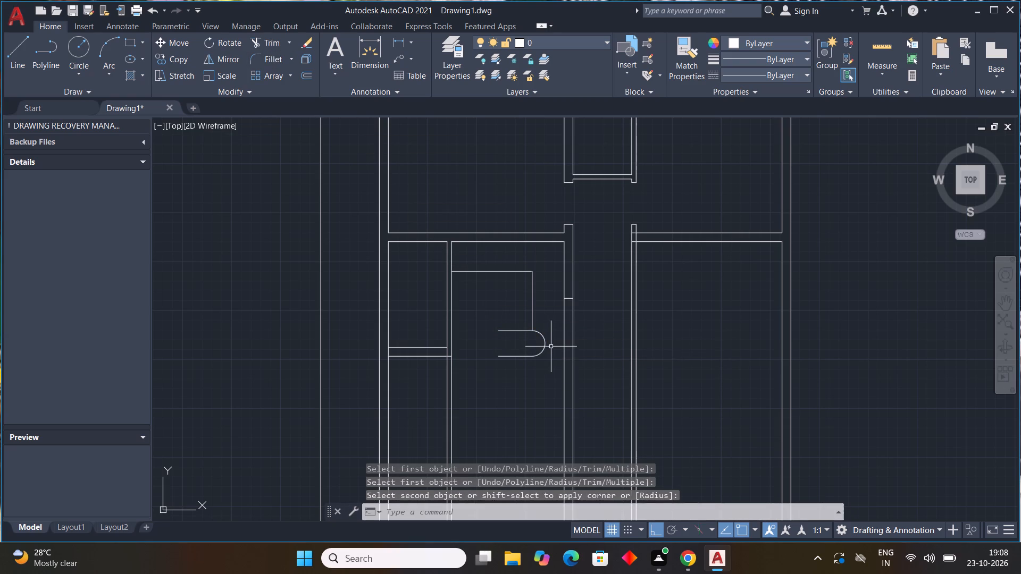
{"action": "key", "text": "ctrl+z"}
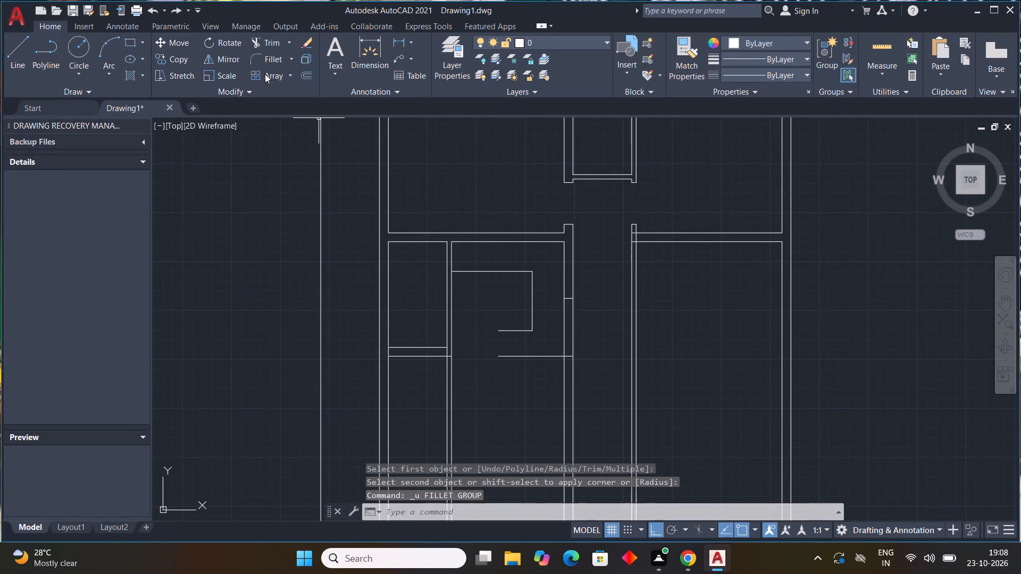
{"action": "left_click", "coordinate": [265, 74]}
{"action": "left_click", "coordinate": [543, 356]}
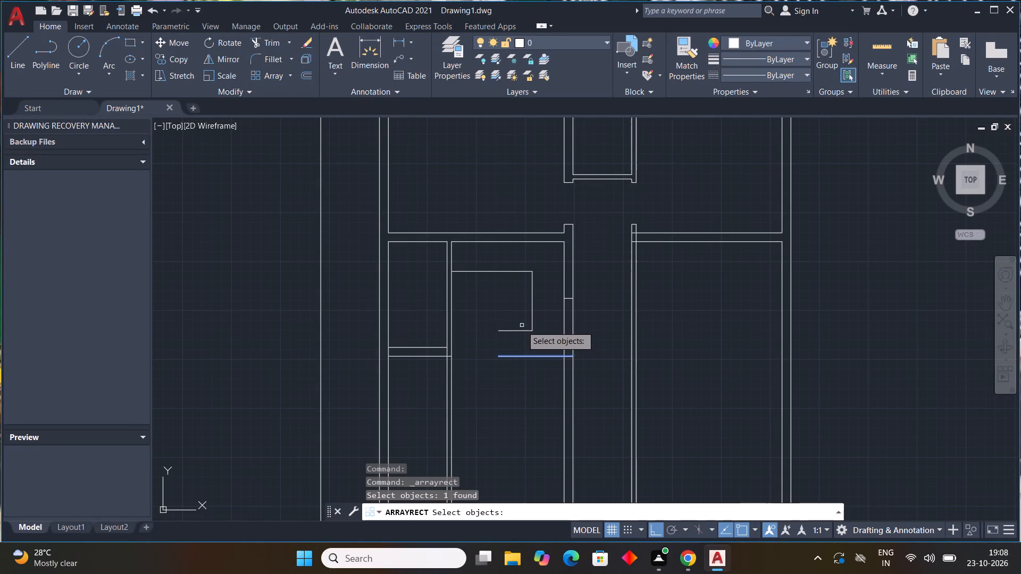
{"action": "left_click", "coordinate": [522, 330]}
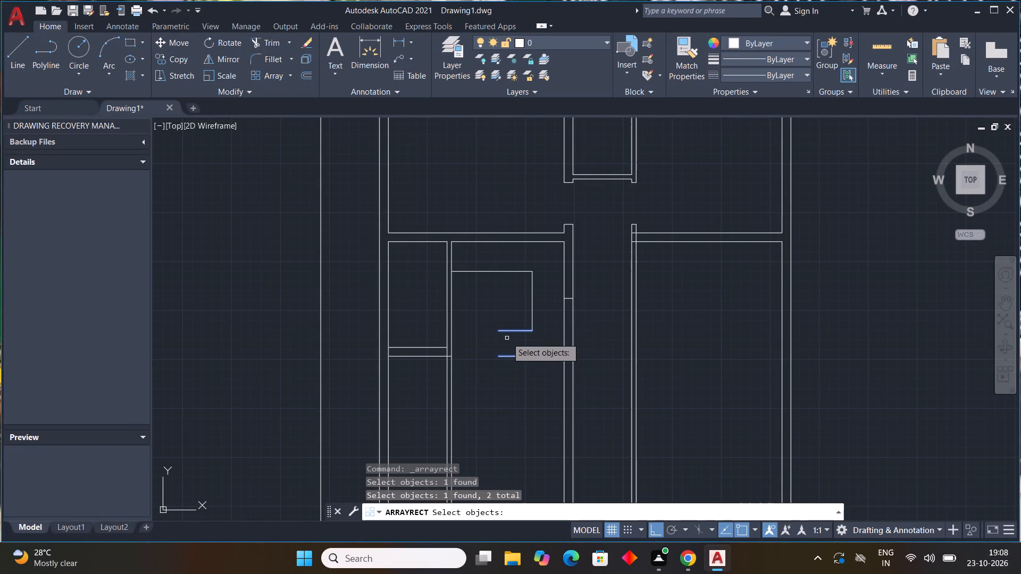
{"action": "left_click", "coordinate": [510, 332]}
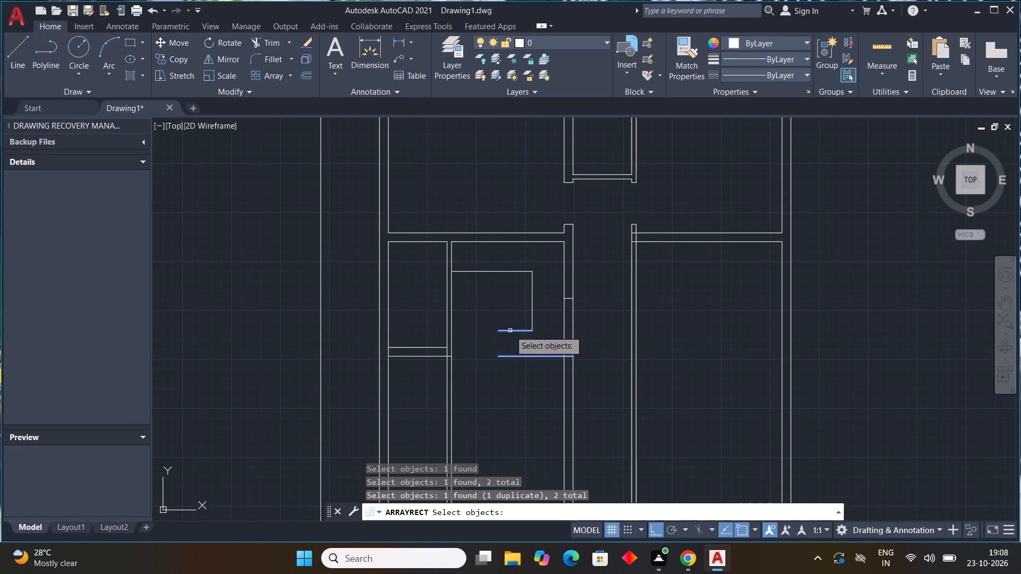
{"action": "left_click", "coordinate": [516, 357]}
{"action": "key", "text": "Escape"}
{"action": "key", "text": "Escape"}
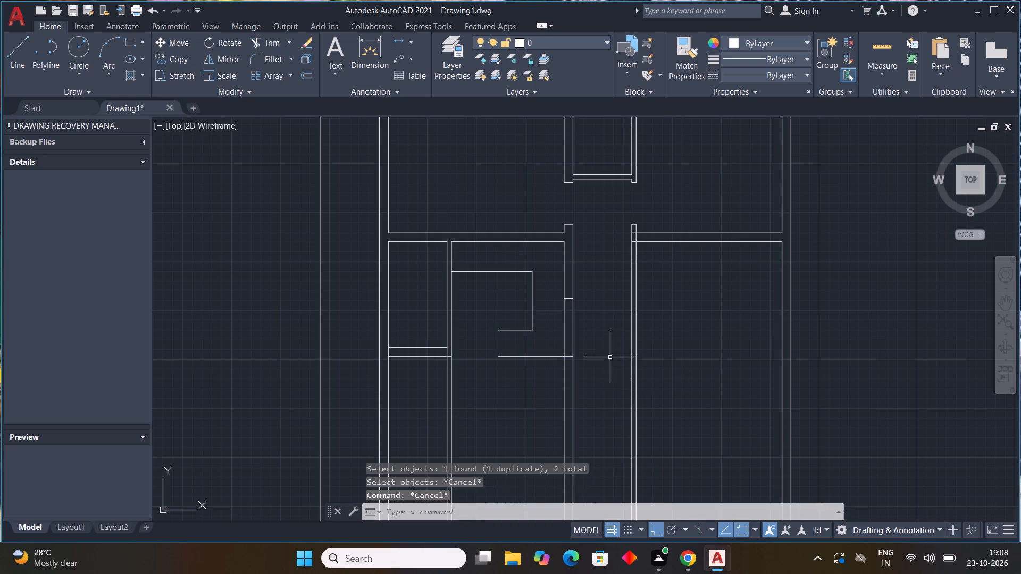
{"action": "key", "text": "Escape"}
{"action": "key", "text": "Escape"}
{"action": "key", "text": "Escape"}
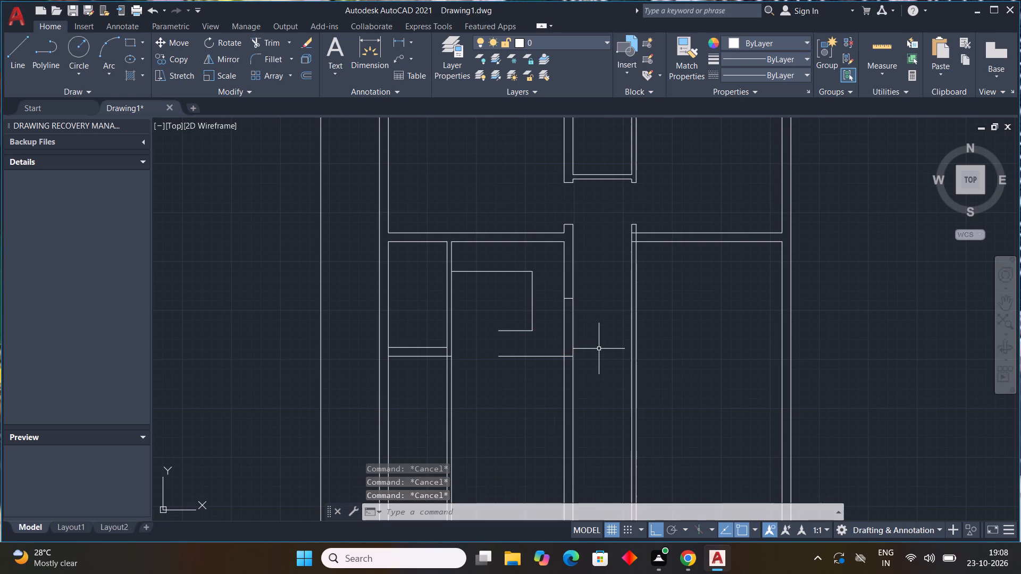
Trim the 9" vertical wall's room-side line between the short cross line and the long horizontal line below it.
{"action": "type", "text": "tr"}
{"action": "key", "text": "space"}
{"action": "left_click", "coordinate": [563, 346]}
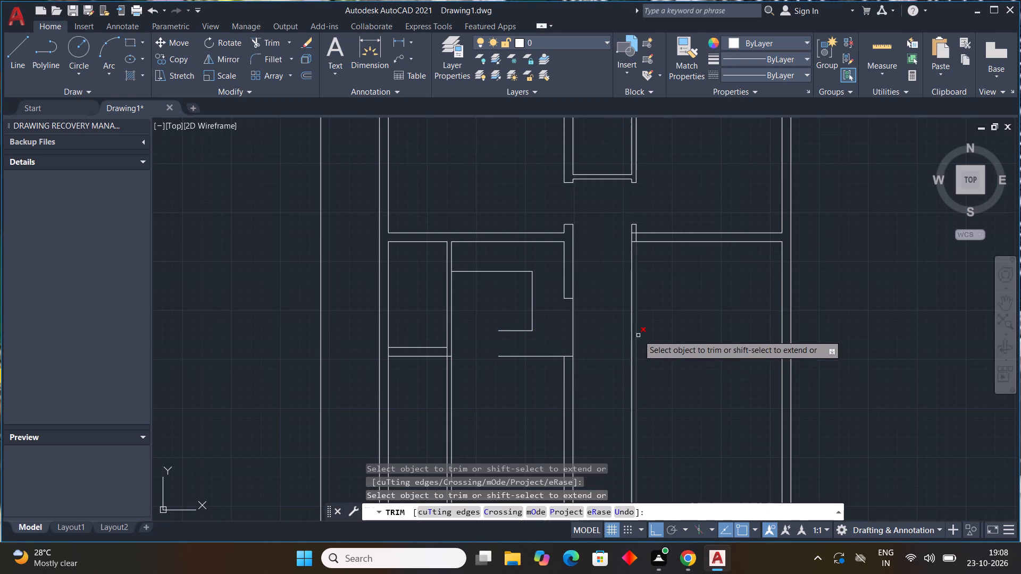
{"action": "key", "text": "Escape"}
{"action": "key", "text": "Escape"}
{"action": "key", "text": "Escape"}
{"action": "key", "text": "Escape"}
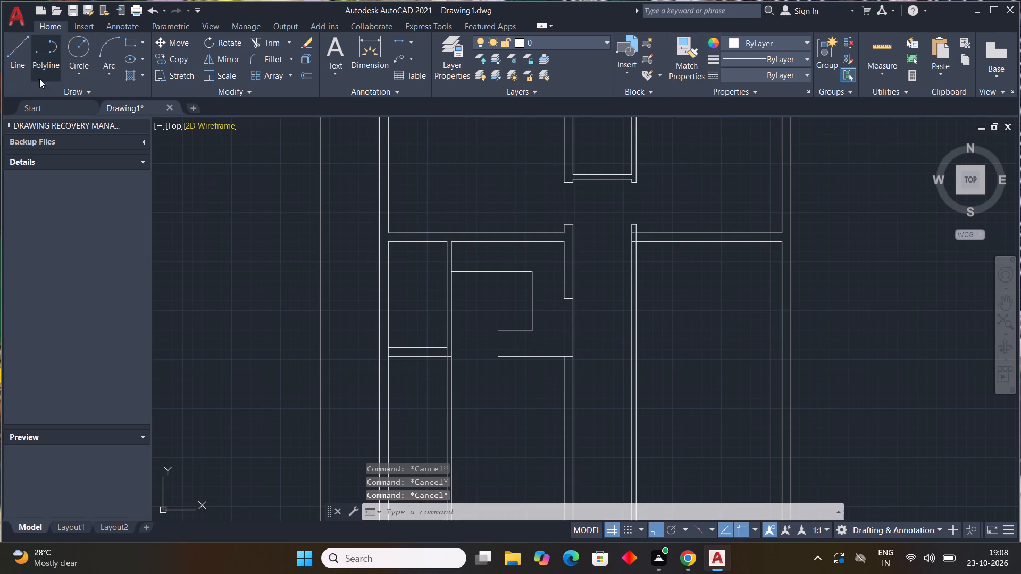
Fillet the counter outline's short lower line with the parallel line below it to form a rounded end.
{"action": "left_click", "coordinate": [272, 61]}
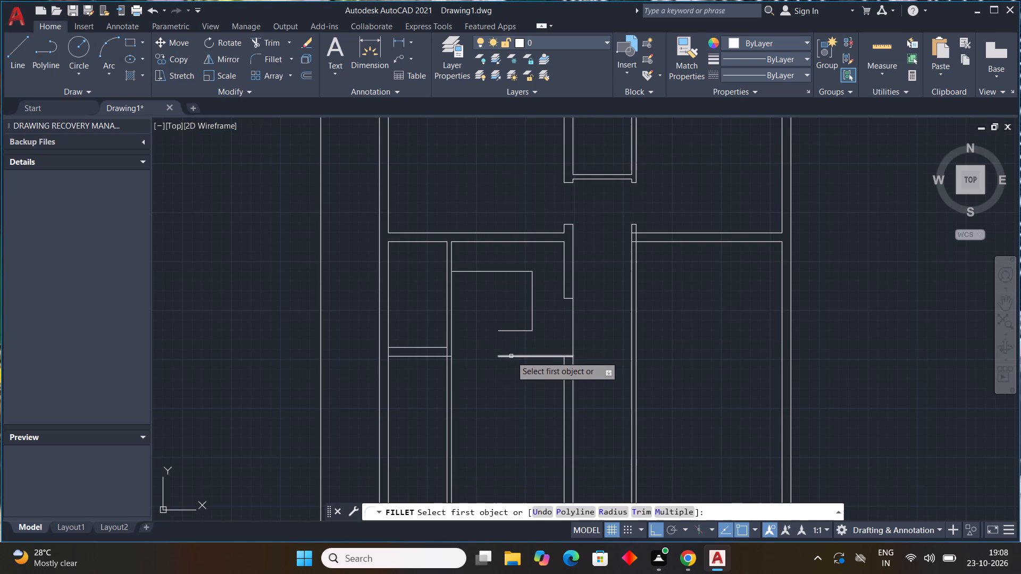
{"action": "left_click", "coordinate": [512, 356]}
{"action": "left_click", "coordinate": [508, 331]}
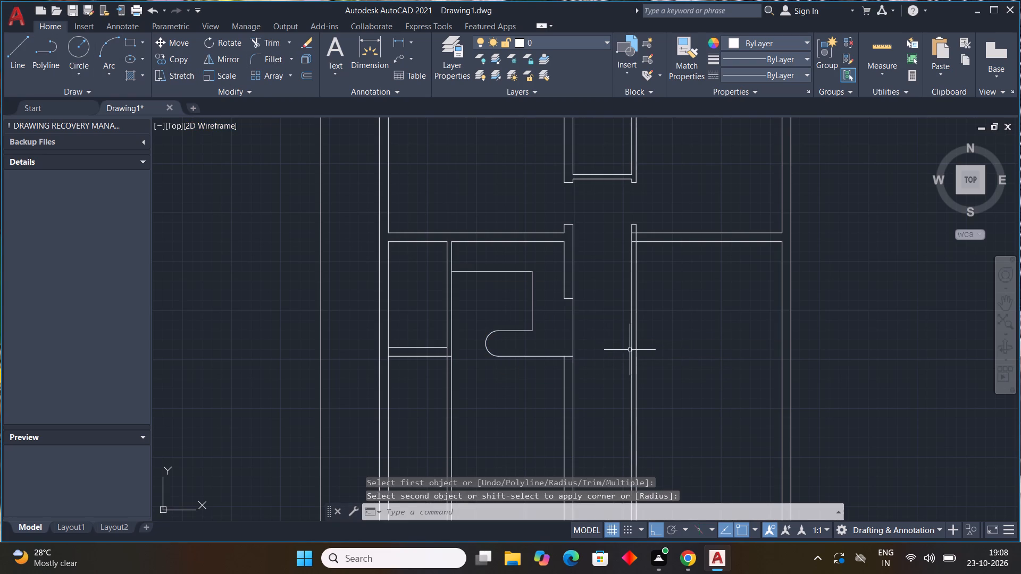
{"action": "key", "text": "Escape"}
{"action": "key", "text": "Escape"}
{"action": "key", "text": "Escape"}
{"action": "key", "text": "Escape"}
{"action": "key", "text": "Escape"}
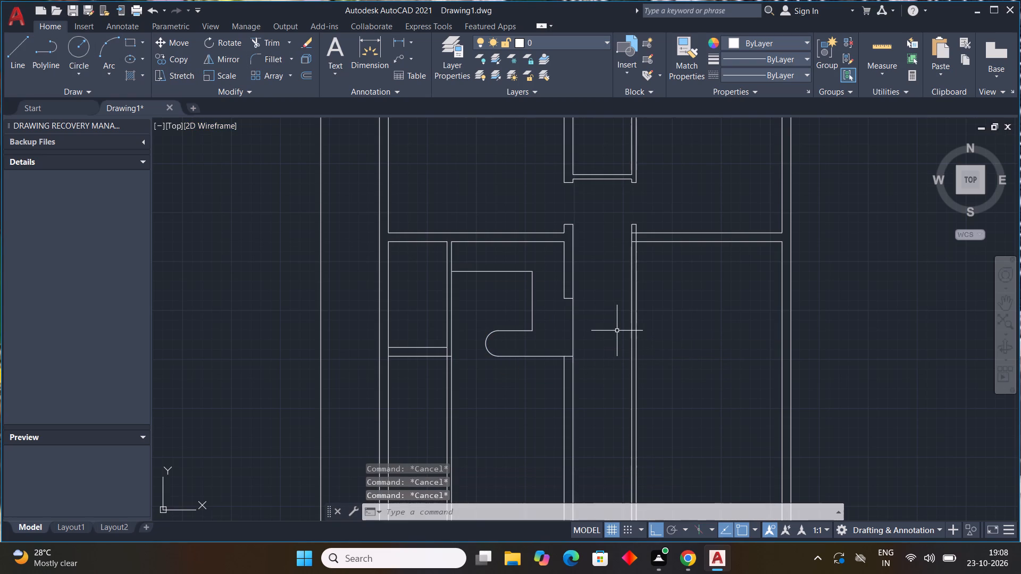
Draw a circle of about 4.7" radius just below the counter's bottom line, near the 9" vertical wall.
{"action": "scroll", "coordinate": [608, 345], "scroll_direction": "down", "scroll_amount": 1}
{"action": "middle_click_drag", "start_coordinate": [608, 345], "coordinate": [563, 297]}
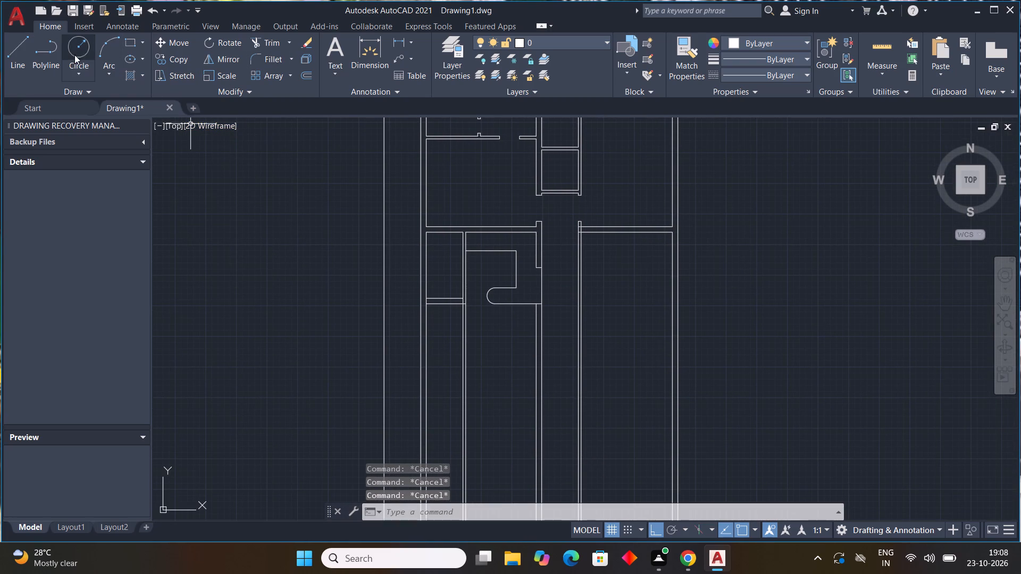
{"action": "left_click", "coordinate": [74, 55]}
{"action": "scroll", "coordinate": [512, 330], "scroll_direction": "up", "scroll_amount": 3}
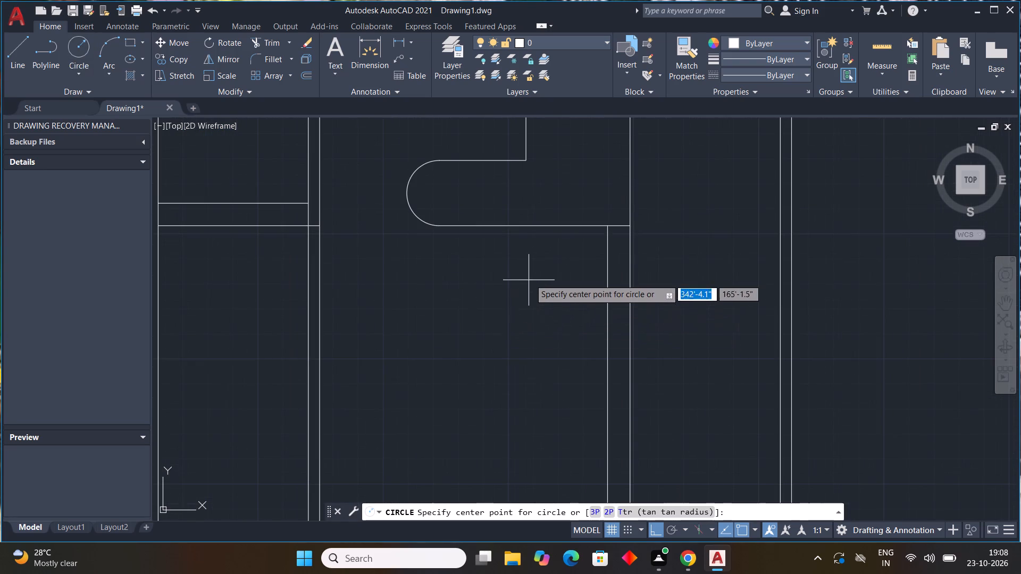
{"action": "left_click", "coordinate": [574, 246]}
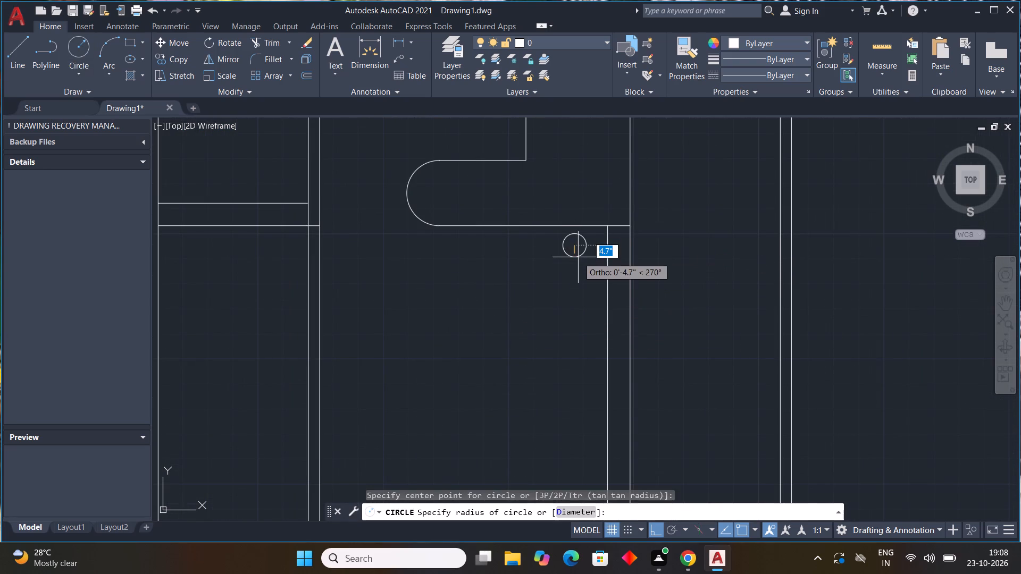
{"action": "left_click", "coordinate": [578, 257]}
{"action": "key", "text": "Escape"}
{"action": "key", "text": "Escape"}
{"action": "key", "text": "Escape"}
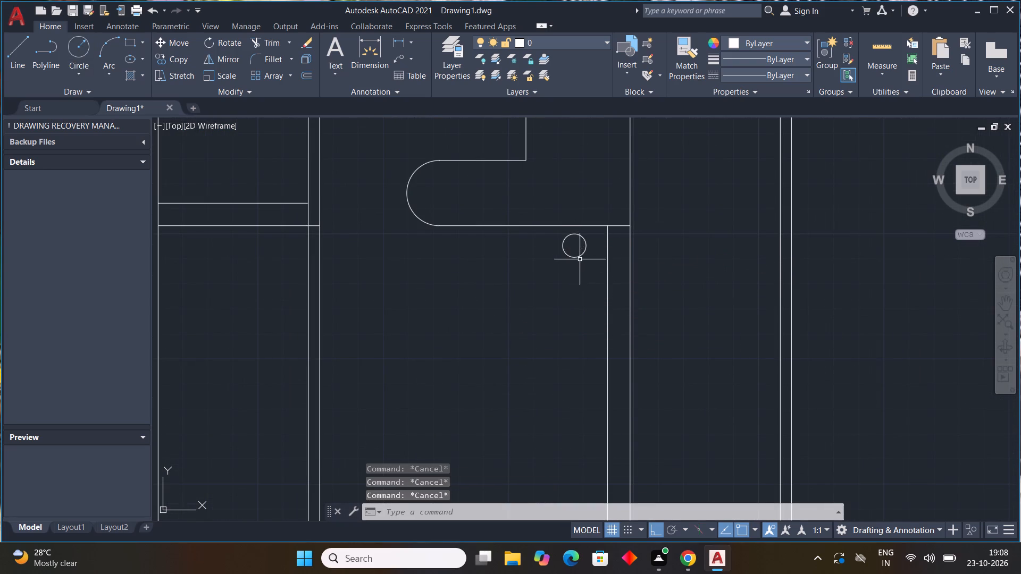
Copy the small circle about 1'-3.5" to the left, in line with the original.
{"action": "left_click", "coordinate": [578, 257]}
{"action": "key", "text": "c"}
{"action": "type", "text": "o"}
{"action": "key", "text": "space"}
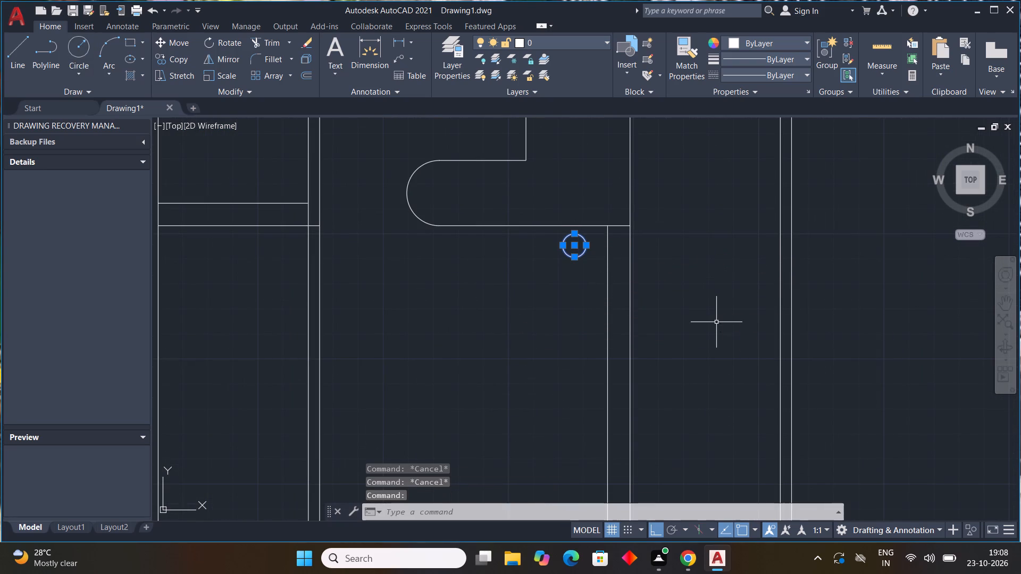
{"action": "left_click", "coordinate": [576, 260]}
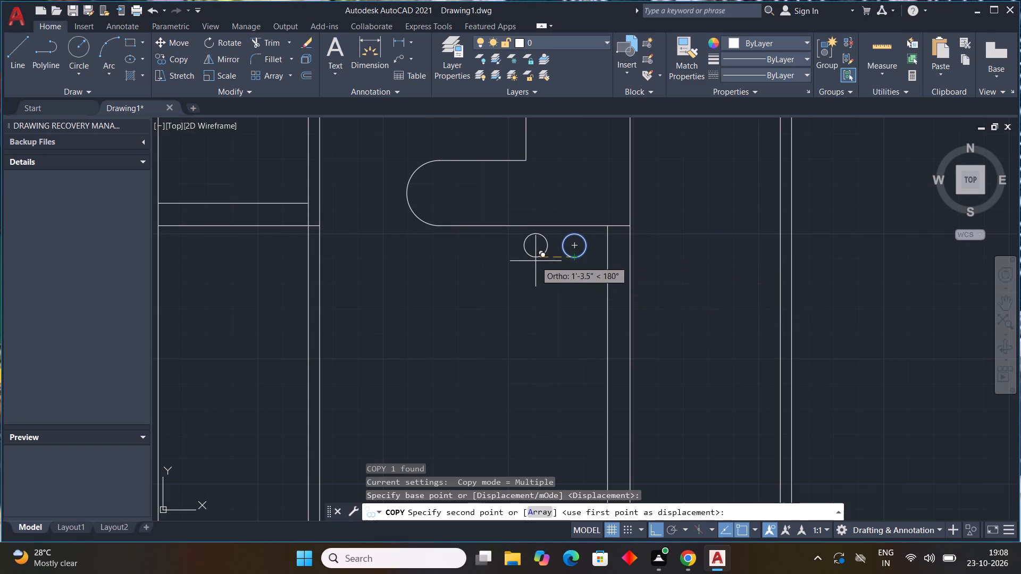
{"action": "left_click", "coordinate": [535, 261]}
{"action": "key", "text": "Escape"}
{"action": "key", "text": "Escape"}
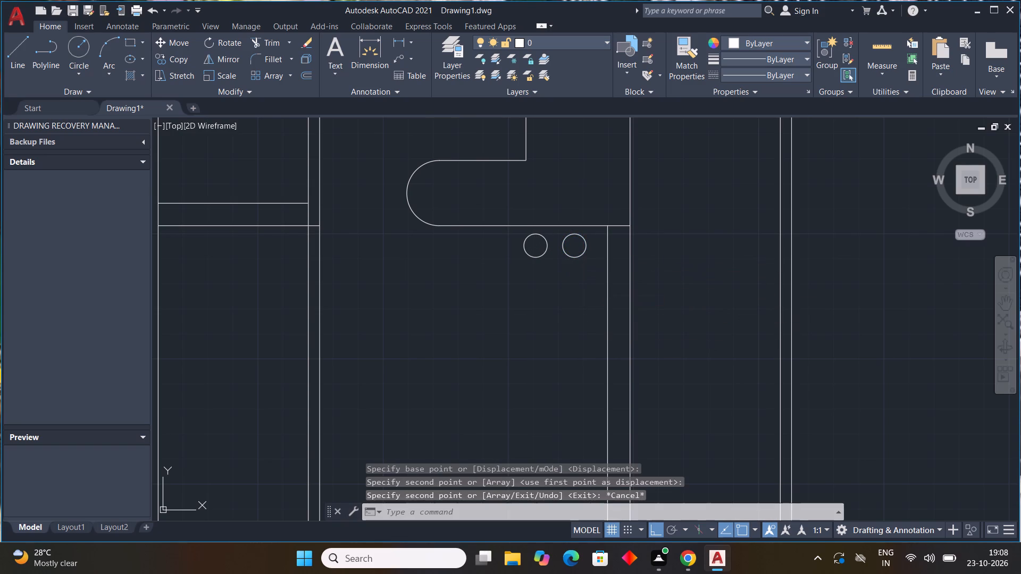
Trim the 4.5" partition's two lines below the small room and clear the leftover segment at its lower corner.
{"action": "scroll", "coordinate": [621, 333], "scroll_direction": "down", "scroll_amount": 3}
{"action": "middle_click_drag", "start_coordinate": [643, 336], "coordinate": [546, 277]}
{"action": "middle_click", "coordinate": [546, 277]}
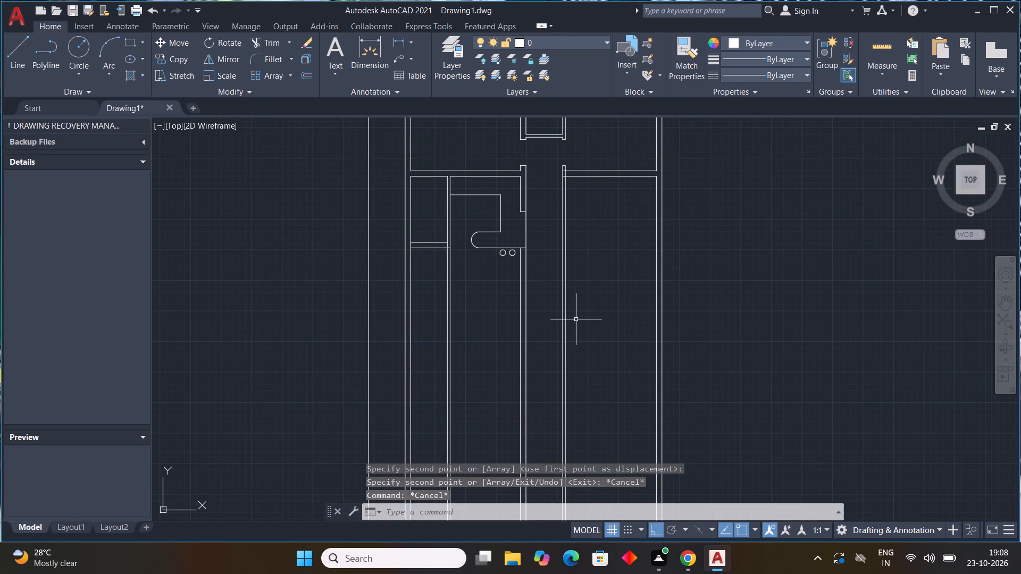
{"action": "scroll", "coordinate": [470, 287], "scroll_direction": "up", "scroll_amount": 3}
{"action": "scroll", "coordinate": [479, 313], "scroll_direction": "down", "scroll_amount": 2}
{"action": "middle_click_drag", "start_coordinate": [478, 313], "coordinate": [478, 313]}
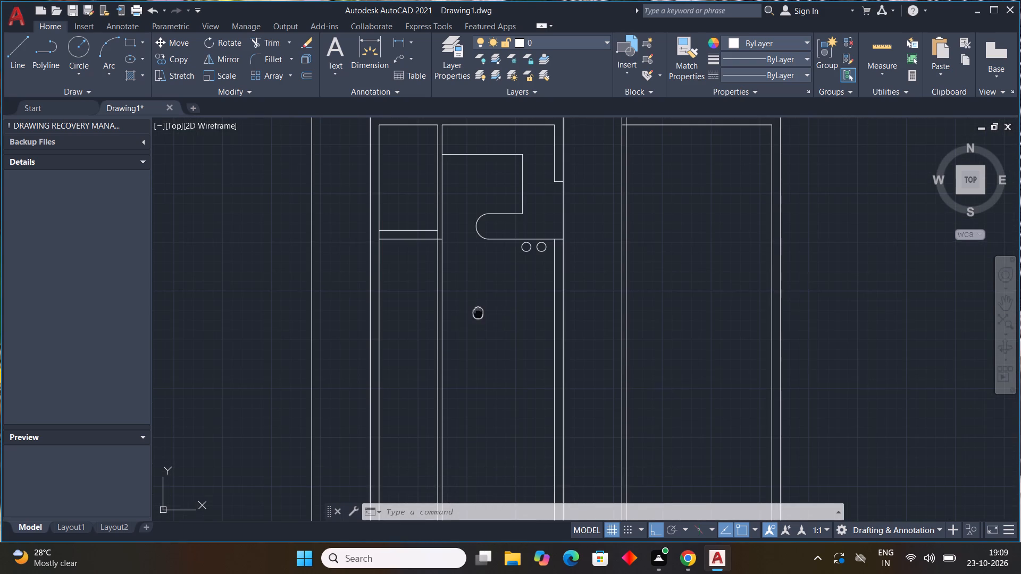
{"action": "middle_click_drag", "start_coordinate": [478, 313], "coordinate": [467, 269]}
{"action": "middle_click_drag", "start_coordinate": [465, 268], "coordinate": [453, 258]}
{"action": "middle_click", "coordinate": [451, 256]}
{"action": "middle_click", "coordinate": [445, 252]}
{"action": "middle_click_drag", "start_coordinate": [442, 249], "coordinate": [438, 248]}
{"action": "middle_click", "coordinate": [434, 248]}
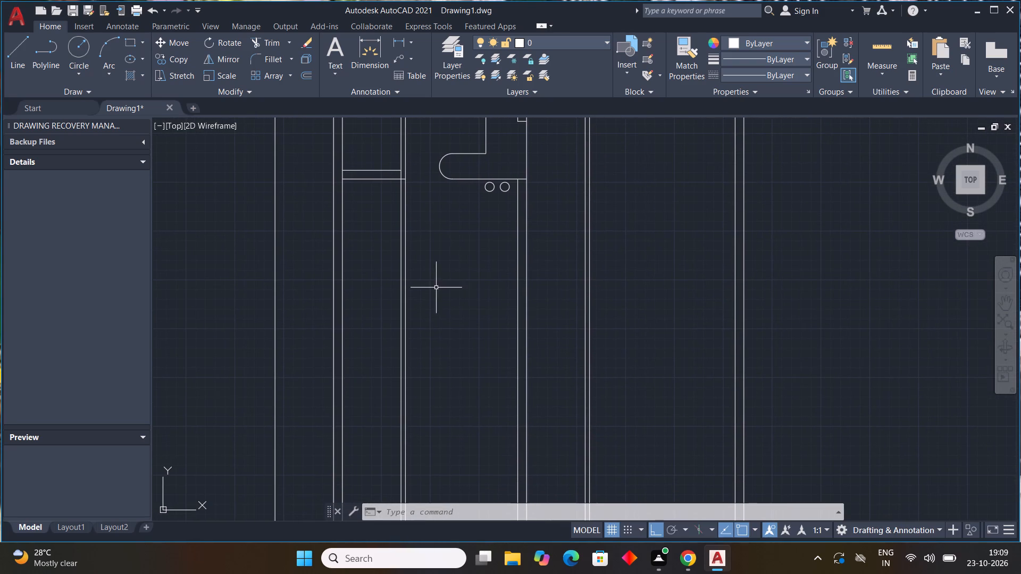
{"action": "type", "text": "tr"}
{"action": "key", "text": "space"}
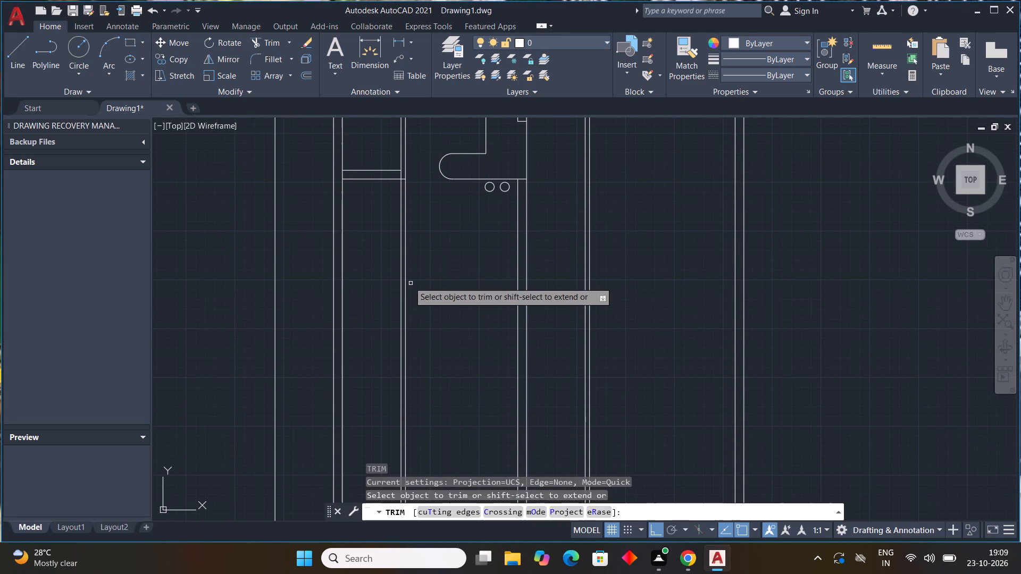
{"action": "left_click_drag", "start_coordinate": [390, 266], "coordinate": [438, 266]}
{"action": "scroll", "coordinate": [400, 176], "scroll_direction": "up", "scroll_amount": 2}
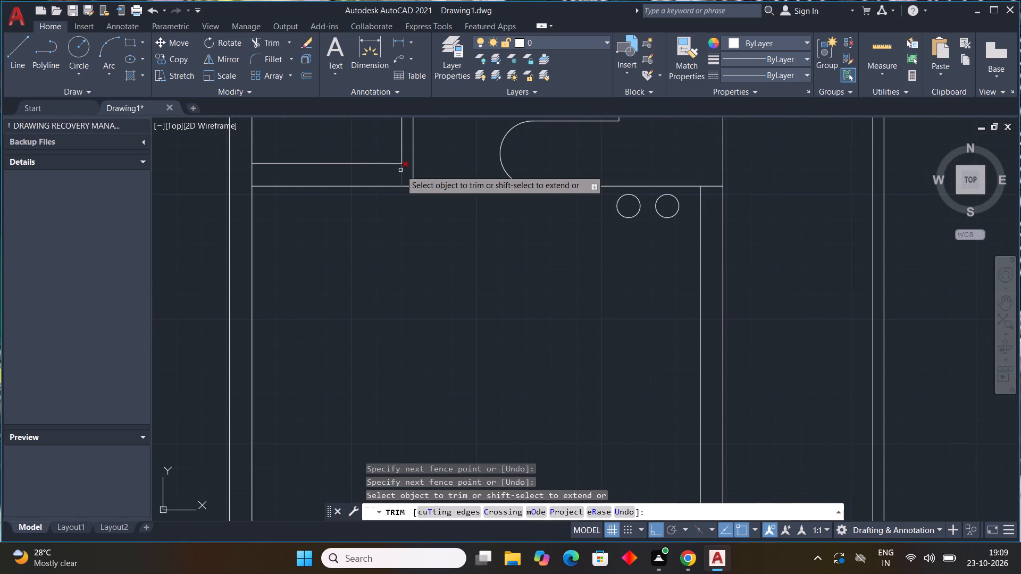
{"action": "left_click", "coordinate": [401, 171]}
{"action": "scroll", "coordinate": [580, 300], "scroll_direction": "down", "scroll_amount": 3}
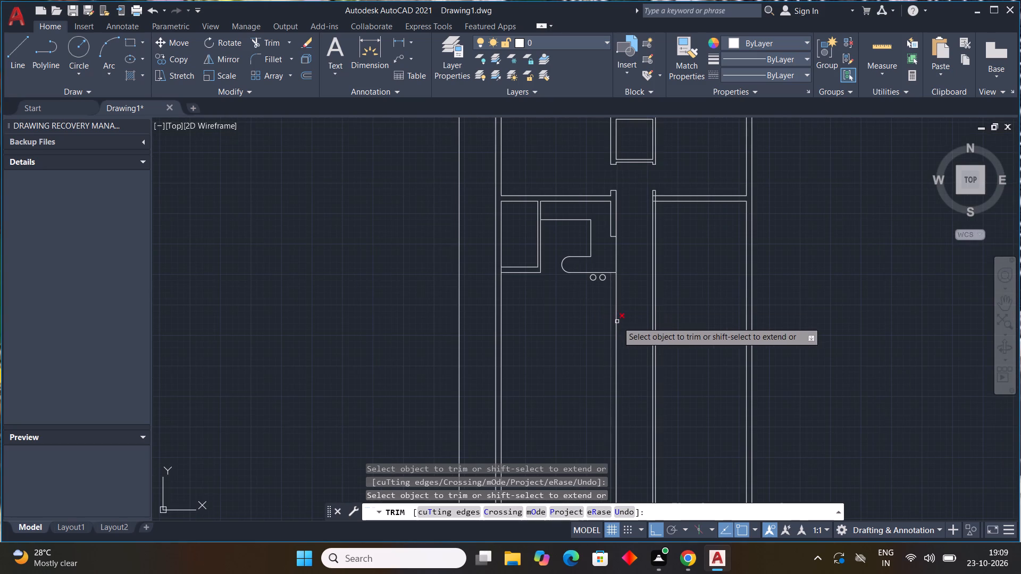
Trim away both lines of the 9" vertical wall below the counter's bottom line.
{"action": "middle_click_drag", "start_coordinate": [627, 322], "coordinate": [551, 169]}
{"action": "middle_click", "coordinate": [551, 169]}
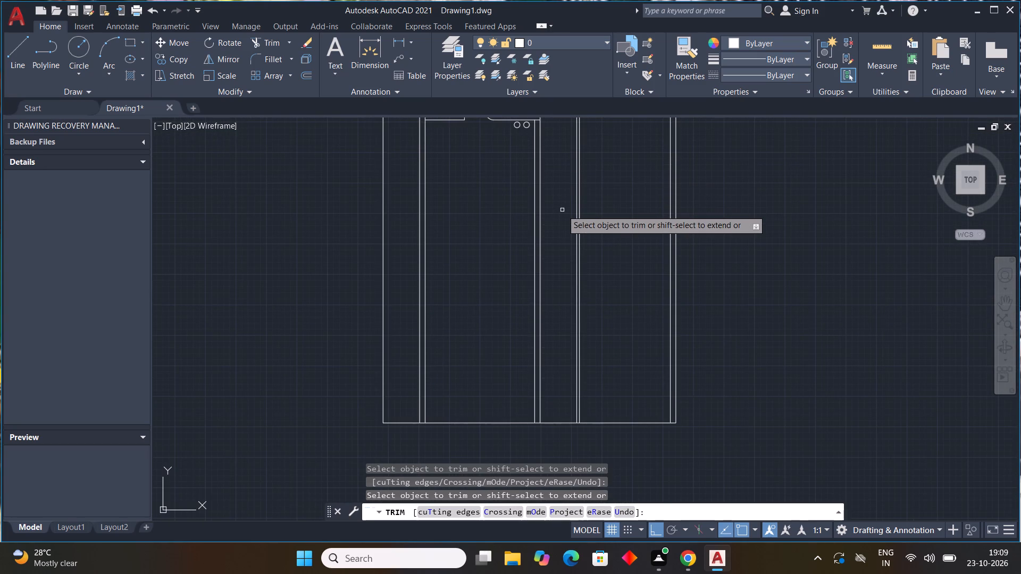
{"action": "middle_click_drag", "start_coordinate": [555, 224], "coordinate": [555, 244]}
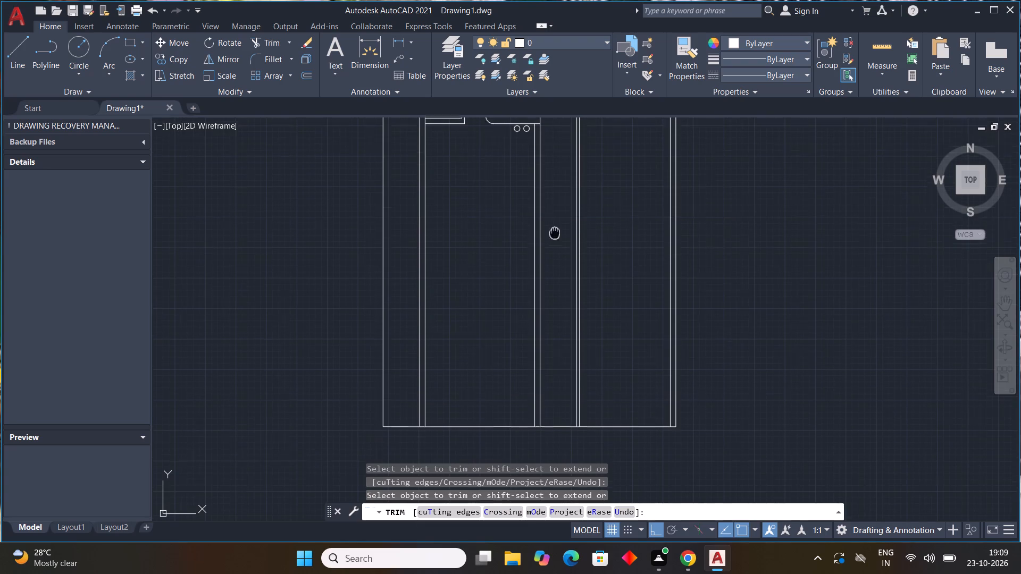
{"action": "middle_click_drag", "start_coordinate": [555, 244], "coordinate": [553, 281]}
{"action": "left_click_drag", "start_coordinate": [553, 264], "coordinate": [525, 287]}
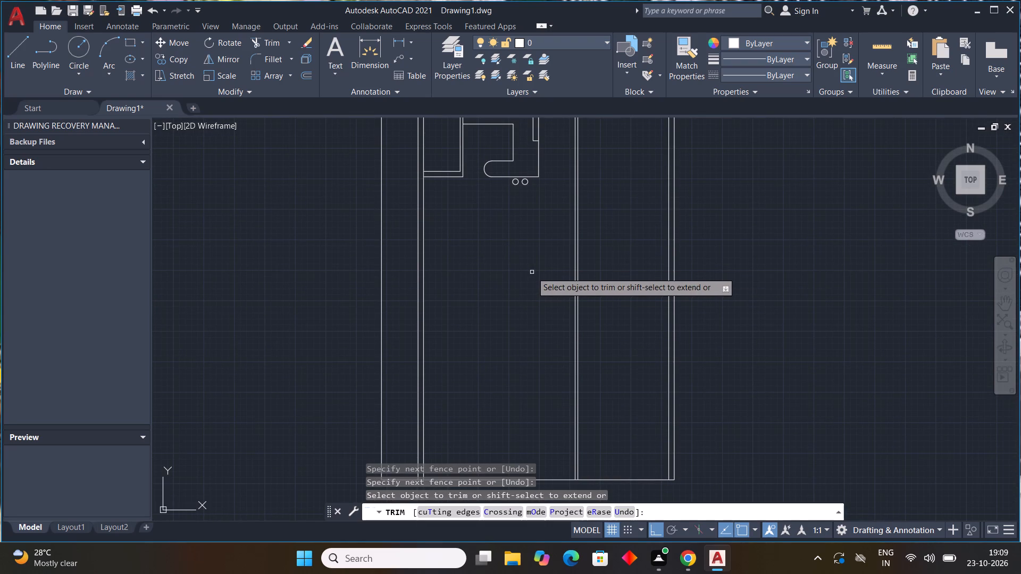
{"action": "key", "text": "Escape"}
{"action": "key", "text": "Escape"}
{"action": "key", "text": "Escape"}
{"action": "key", "text": "Escape"}
Offset the lower line of the small room's bottom wall 14'8" downward.
{"action": "scroll", "coordinate": [532, 268], "scroll_direction": "down", "scroll_amount": 2}
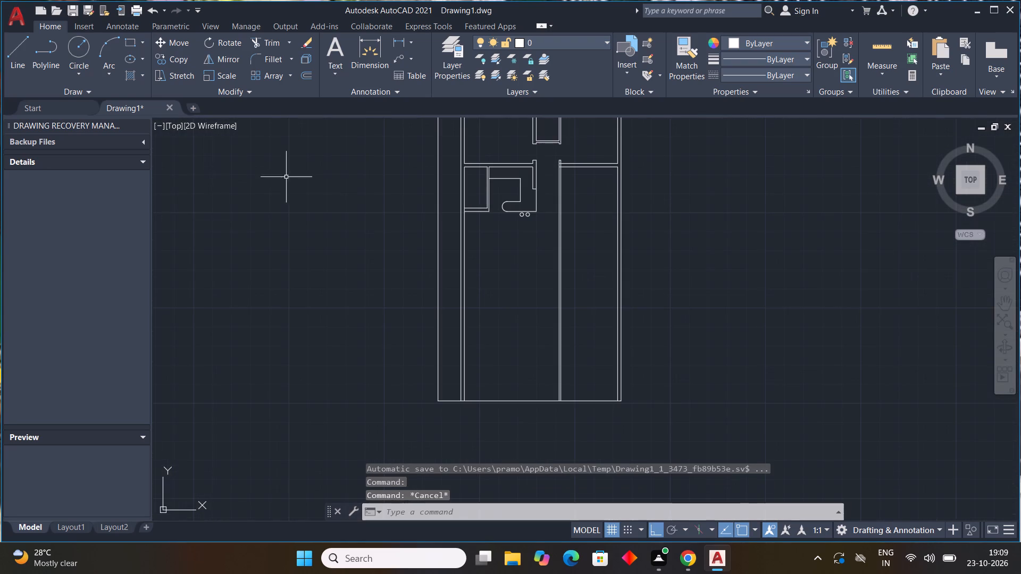
{"action": "middle_click_drag", "start_coordinate": [507, 225], "coordinate": [485, 292]}
{"action": "key", "text": "Escape"}
{"action": "middle_click", "coordinate": [485, 293]}
{"action": "scroll", "coordinate": [521, 254], "scroll_direction": "up", "scroll_amount": 2}
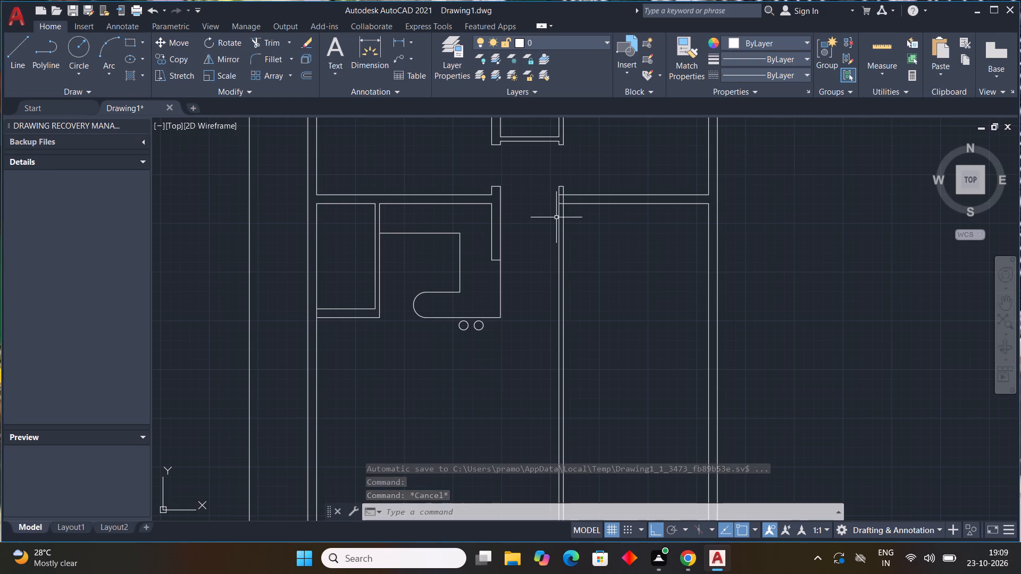
{"action": "middle_click_drag", "start_coordinate": [383, 356], "coordinate": [396, 262]}
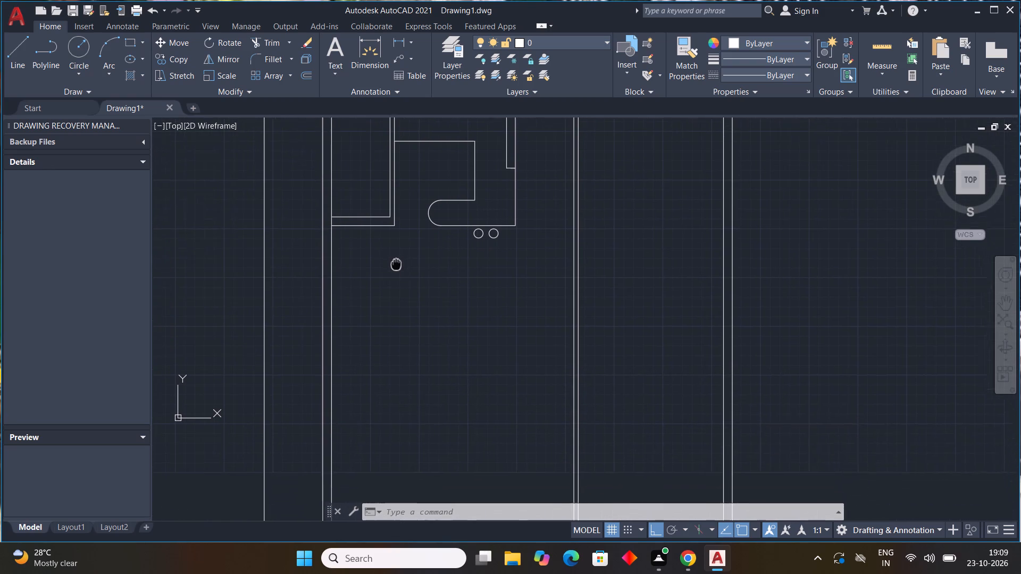
{"action": "middle_click_drag", "start_coordinate": [396, 262], "coordinate": [386, 255]}
{"action": "middle_click", "coordinate": [386, 255]}
{"action": "scroll", "coordinate": [412, 276], "scroll_direction": "down", "scroll_amount": 1}
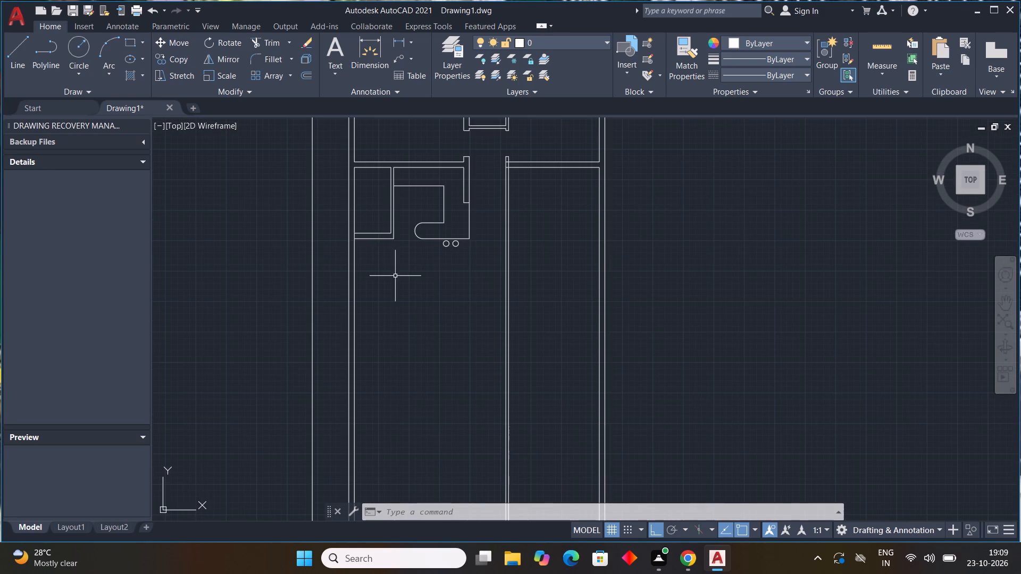
{"action": "scroll", "coordinate": [394, 275], "scroll_direction": "up", "scroll_amount": 1}
{"action": "type", "text": "off"}
{"action": "key", "text": "space"}
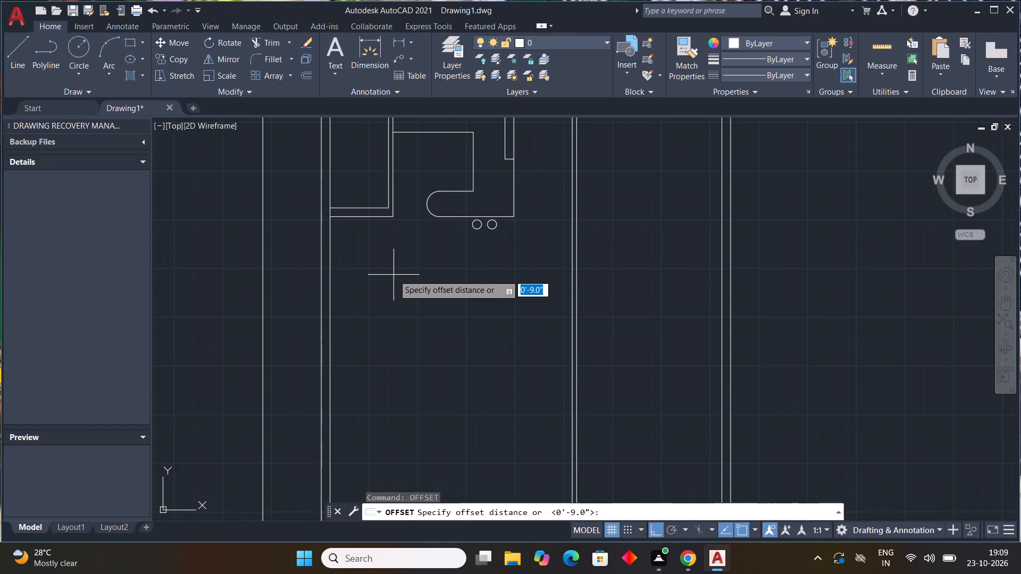
{"action": "type", "text": "14"}
{"action": "key", "text": "apostrophe"}
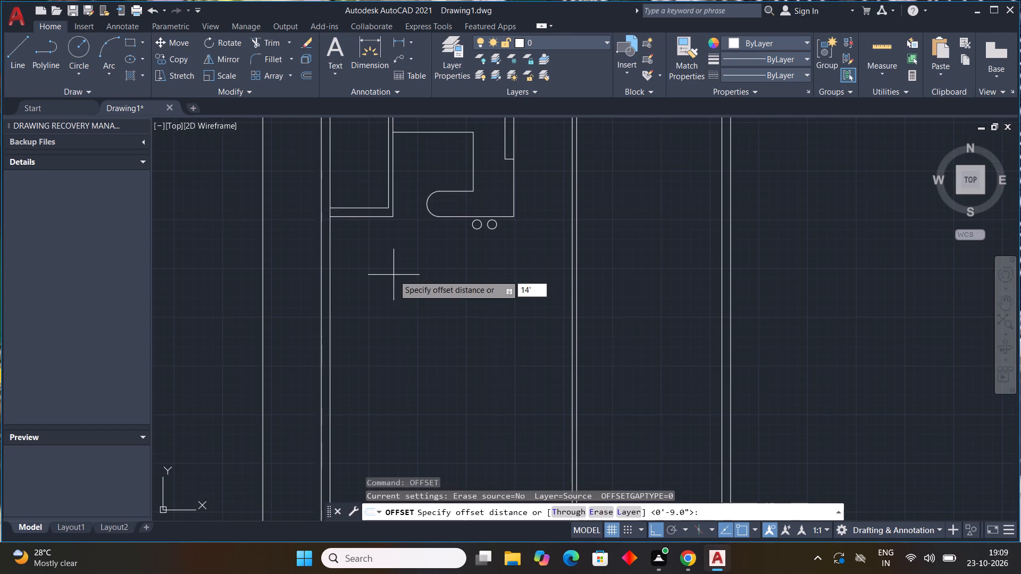
{"action": "key", "text": "8"}
{"action": "key", "text": "shift+quotedbl"}
{"action": "key", "text": "Return"}
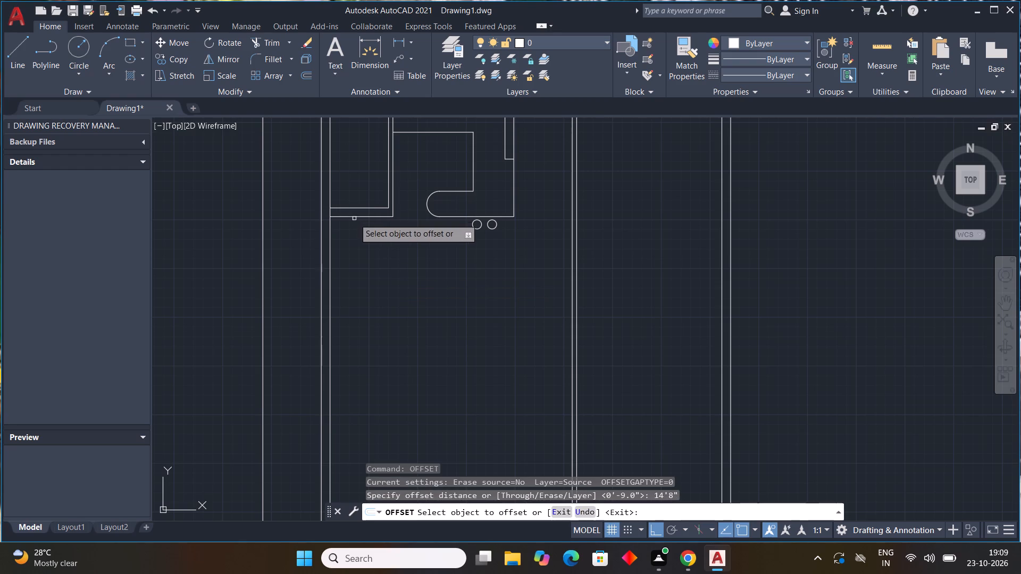
{"action": "left_click", "coordinate": [354, 218]}
{"action": "left_click", "coordinate": [388, 344]}
{"action": "key", "text": "Escape"}
{"action": "key", "text": "Escape"}
{"action": "key", "text": "Escape"}
{"action": "key", "text": "Escape"}
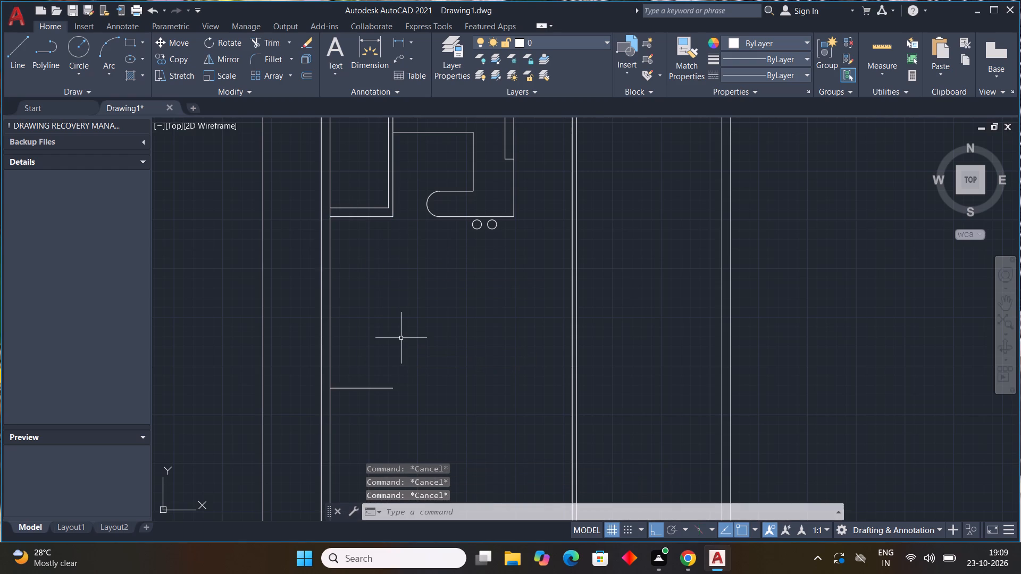
{"action": "key", "text": "Escape"}
Extend the new horizontal line rightward to the 4.5" vertical wall.
{"action": "type", "text": "ex"}
{"action": "key", "text": "space"}
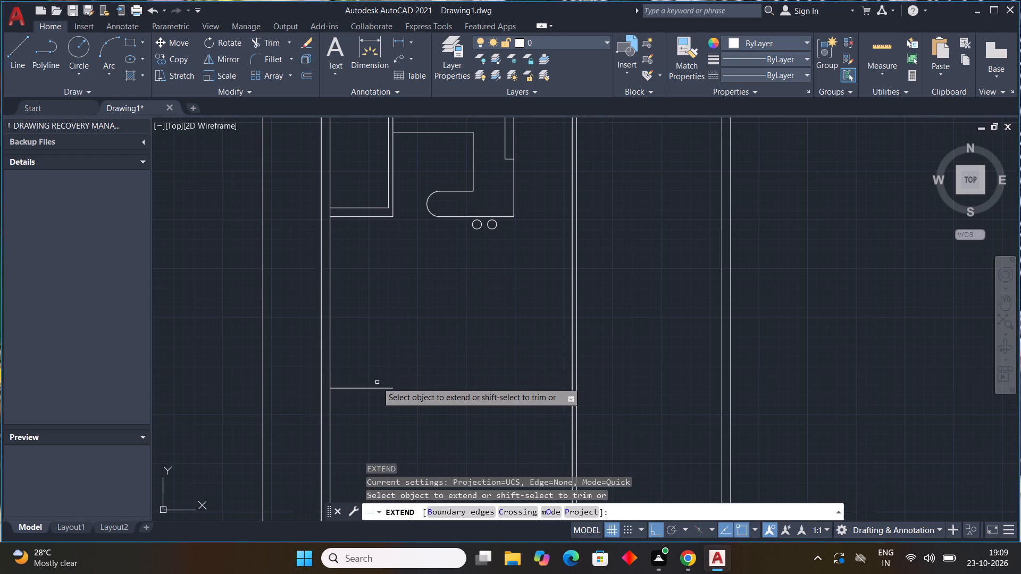
{"action": "left_click", "coordinate": [369, 387]}
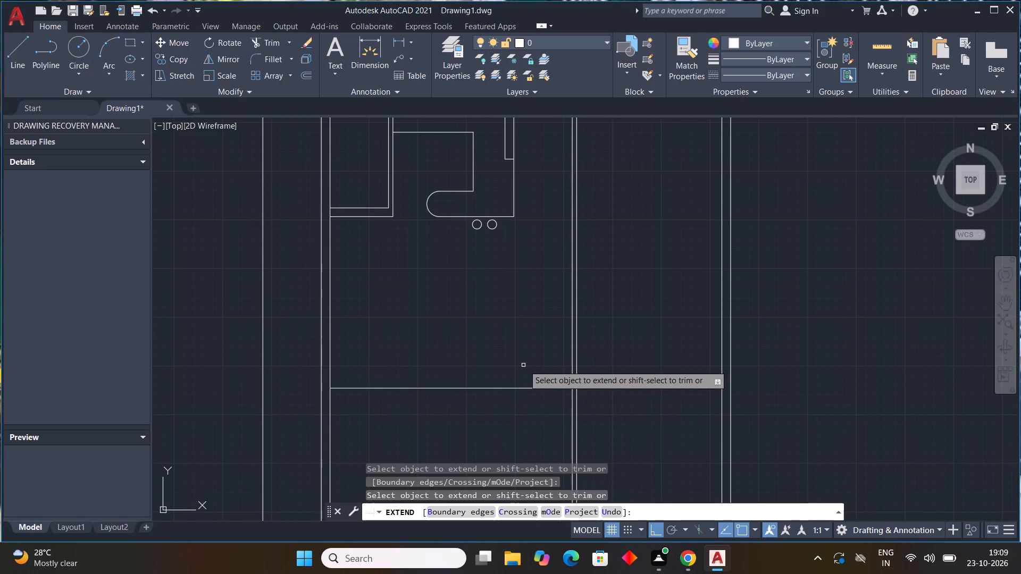
{"action": "scroll", "coordinate": [524, 365], "scroll_direction": "down", "scroll_amount": 1}
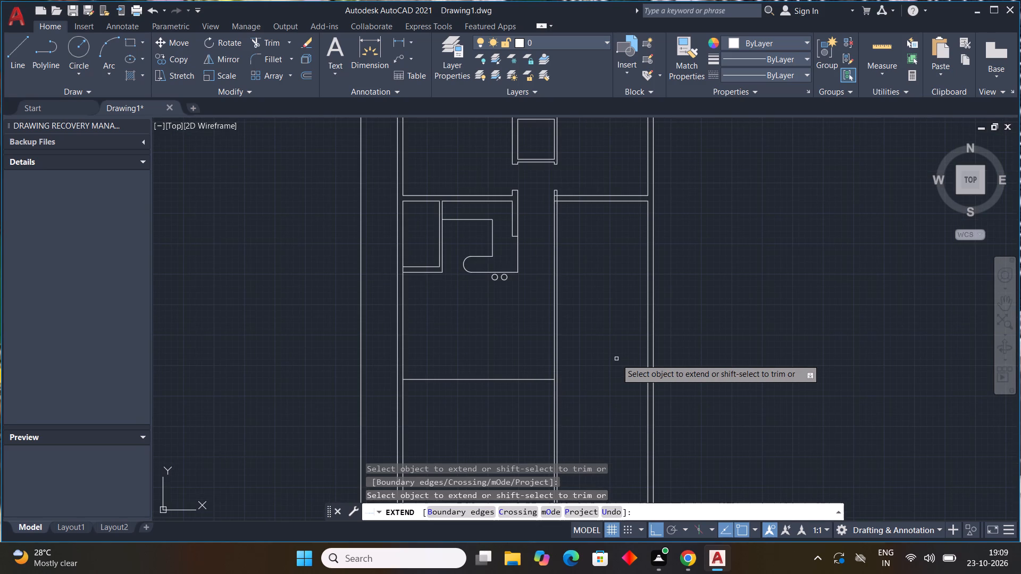
{"action": "key", "text": "Escape"}
{"action": "key", "text": "Escape"}
{"action": "key", "text": "Escape"}
{"action": "key", "text": "Escape"}
{"action": "key", "text": "Escape"}
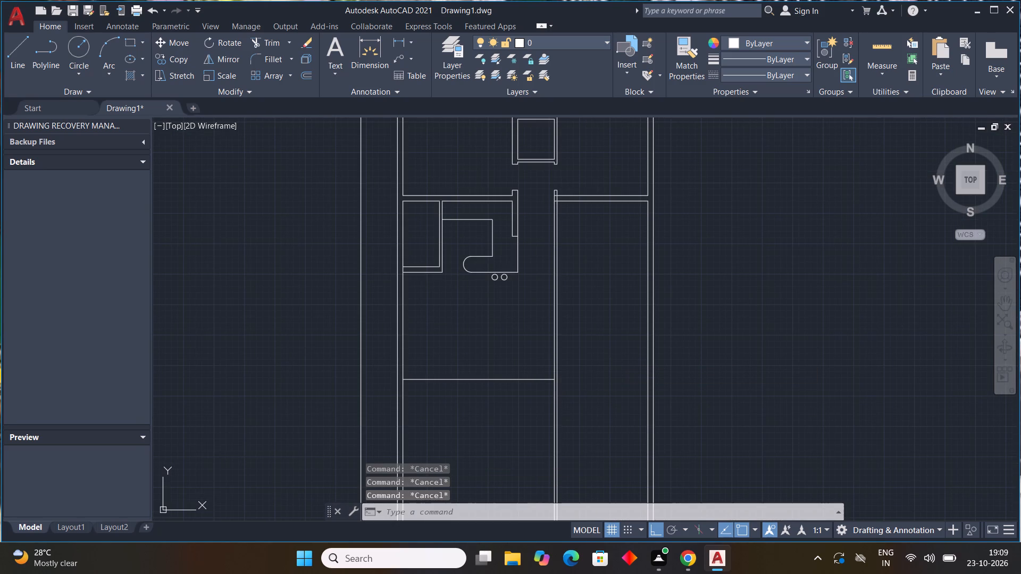
Offset the new horizontal line below the counter area 4.5" downward to form a partition wall.
{"action": "type", "text": "off"}
{"action": "key", "text": "space"}
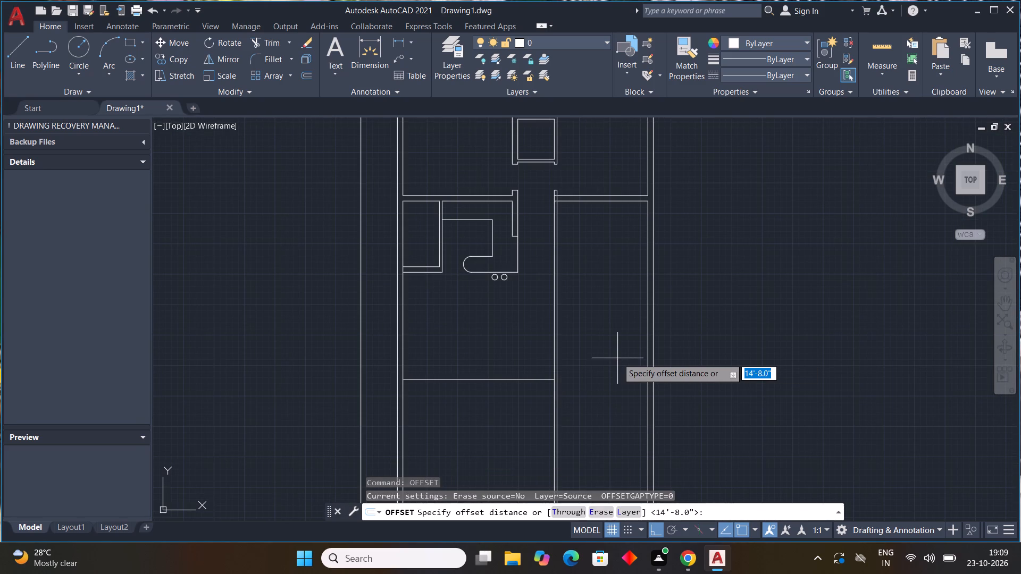
{"action": "type", "text": "4.5\""}
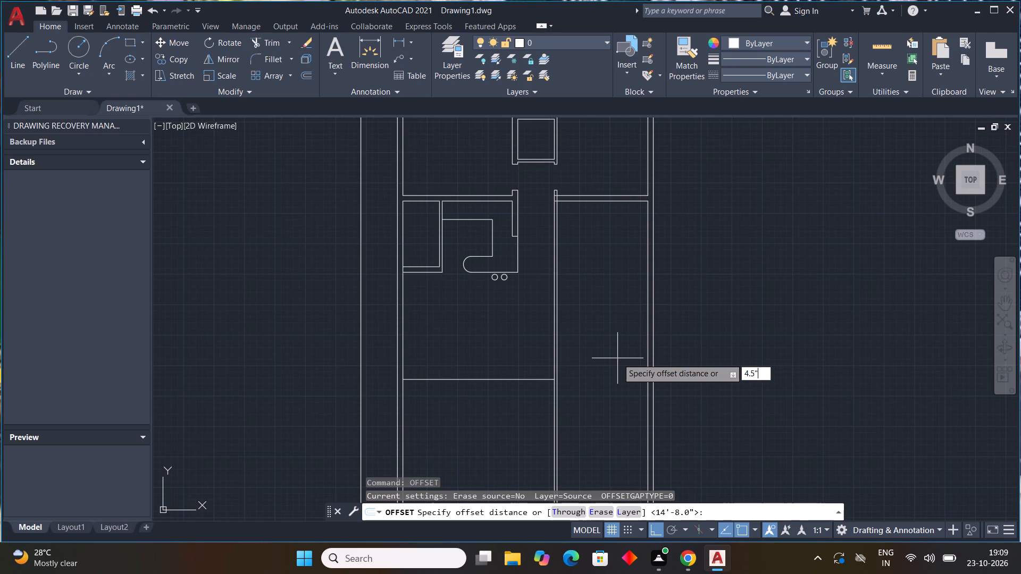
{"action": "key", "text": "Return"}
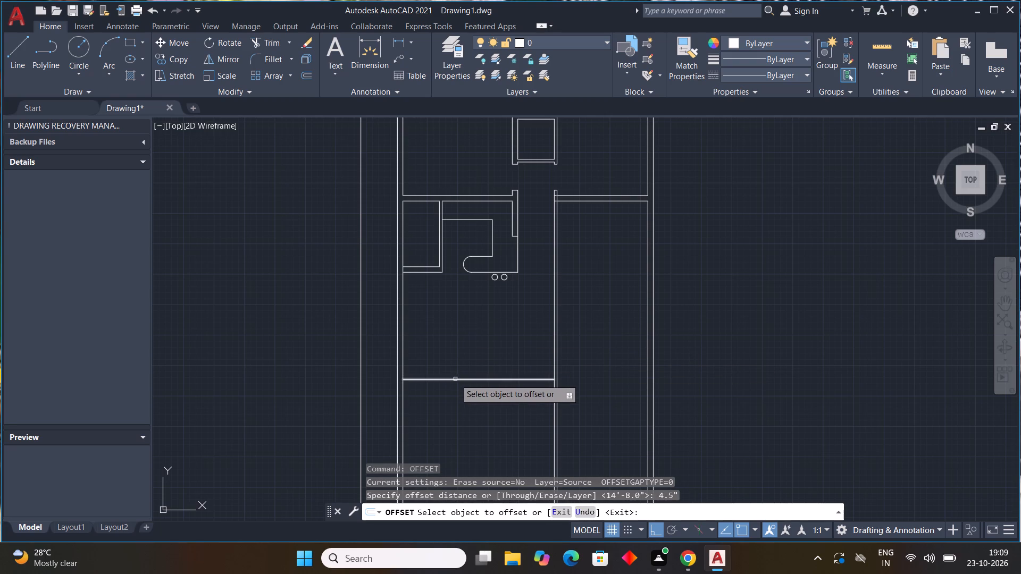
{"action": "left_click", "coordinate": [455, 379]}
{"action": "left_click", "coordinate": [456, 397]}
{"action": "key", "text": "Escape"}
{"action": "key", "text": "Escape"}
{"action": "key", "text": "Escape"}
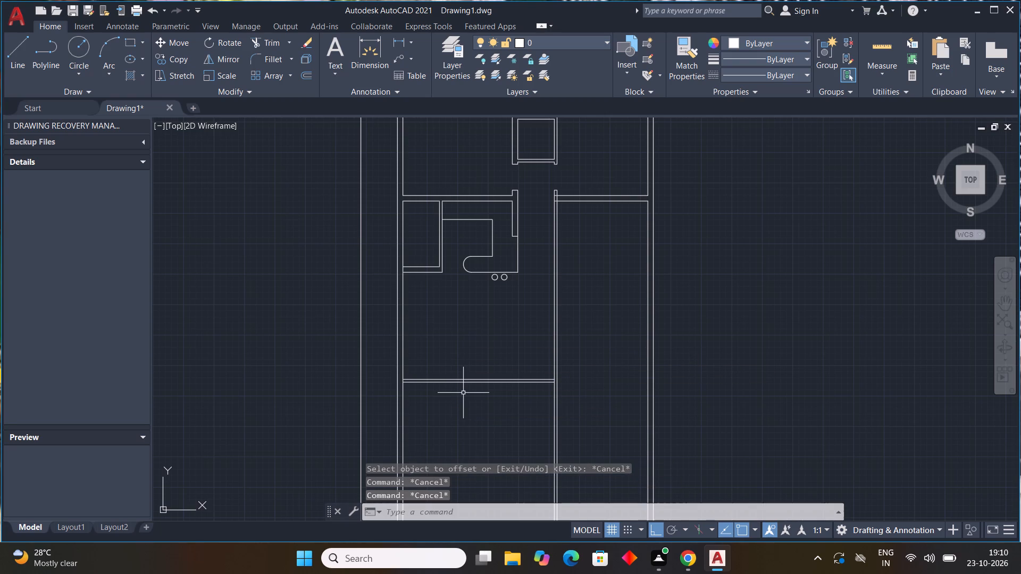
Offset the lower line of the new 4.5" horizontal partition 7'0" downward.
{"action": "middle_click_drag", "start_coordinate": [459, 408], "coordinate": [384, 323]}
{"action": "middle_click", "coordinate": [382, 322]}
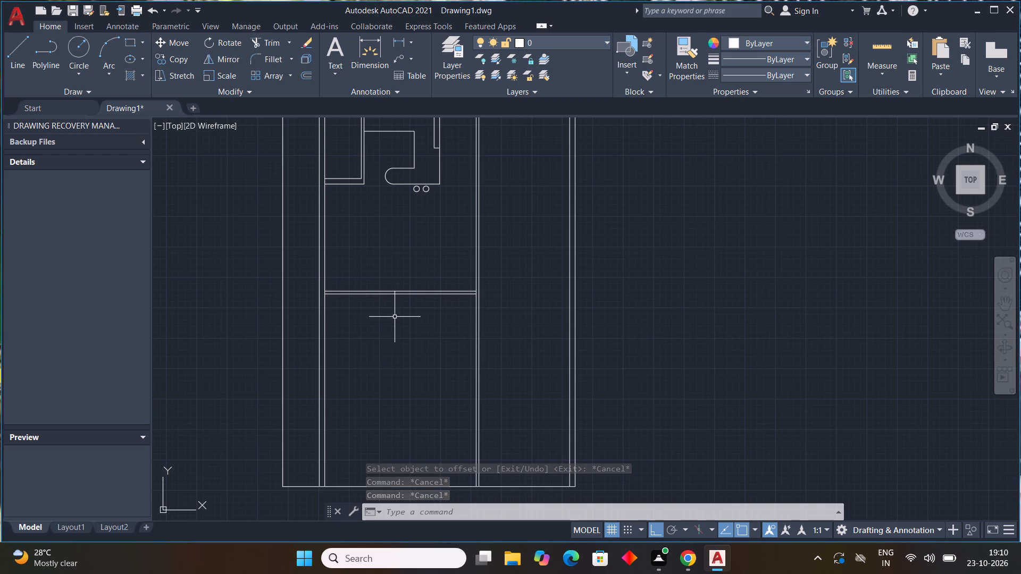
{"action": "type", "text": "off"}
{"action": "key", "text": "space"}
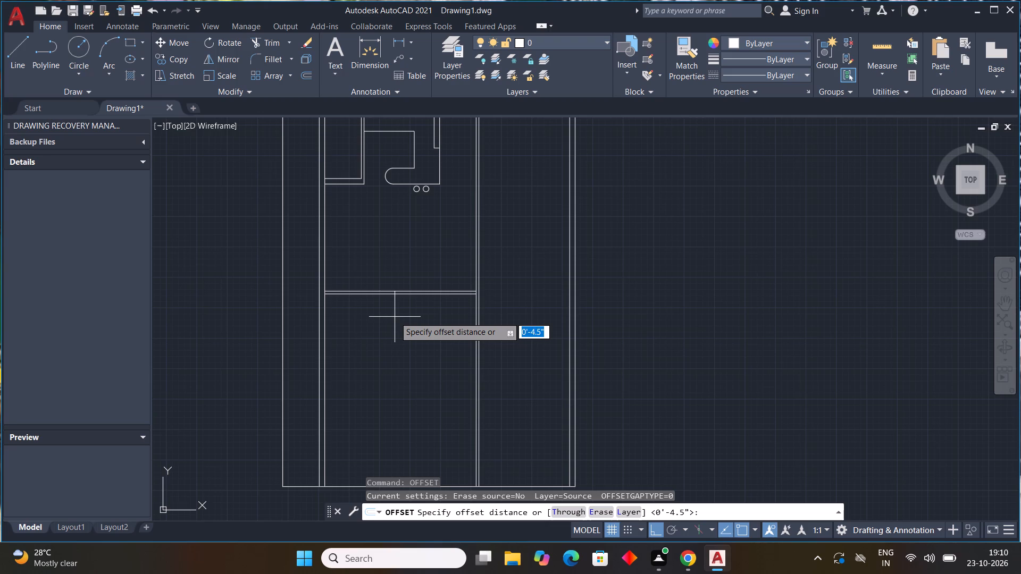
{"action": "type", "text": "7'"}
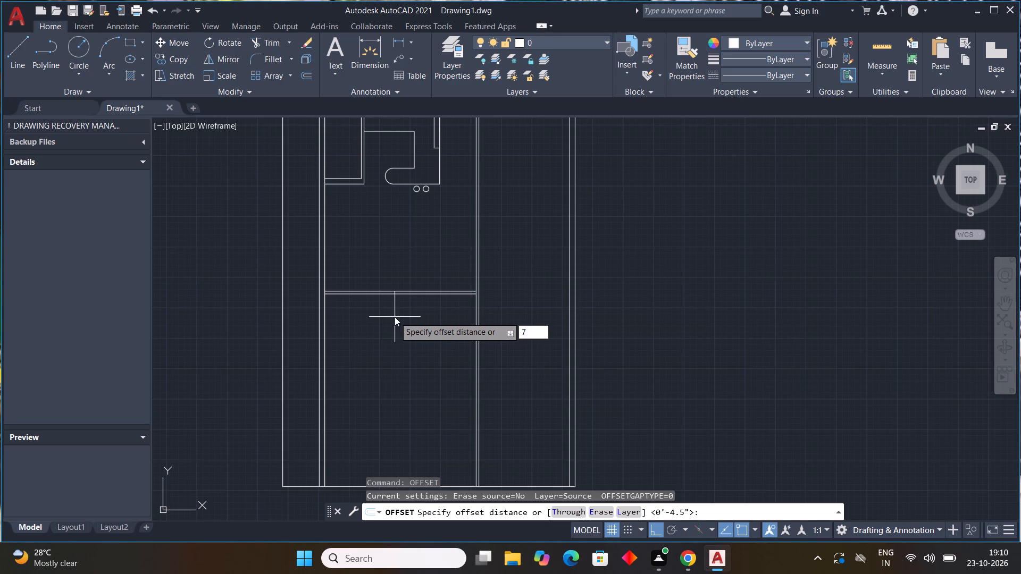
{"action": "key", "text": "0"}
{"action": "key", "text": "shift+quotedbl"}
{"action": "key", "text": "Return"}
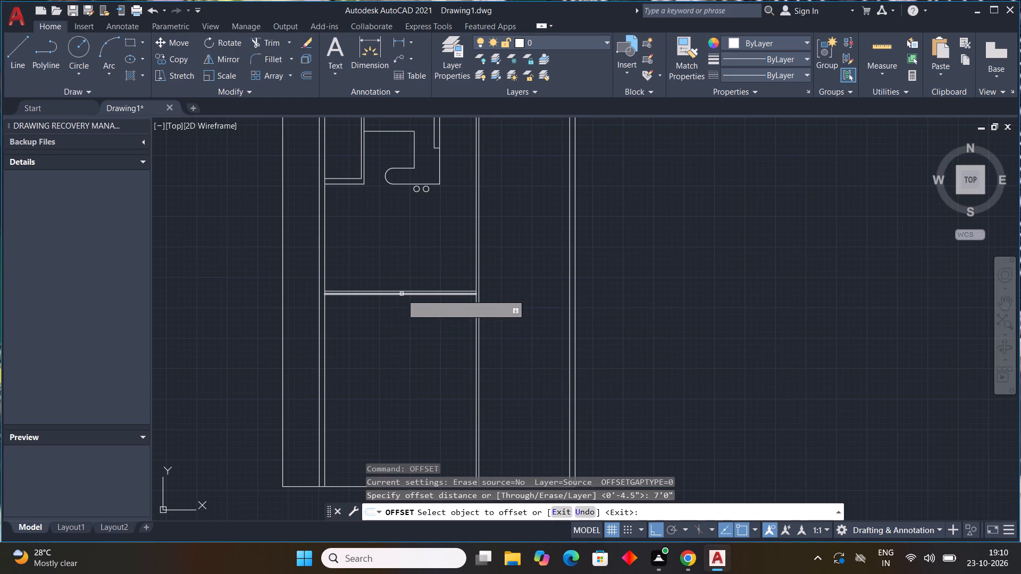
{"action": "left_click", "coordinate": [401, 294]}
{"action": "left_click", "coordinate": [411, 353]}
{"action": "key", "text": "Escape"}
{"action": "key", "text": "Escape"}
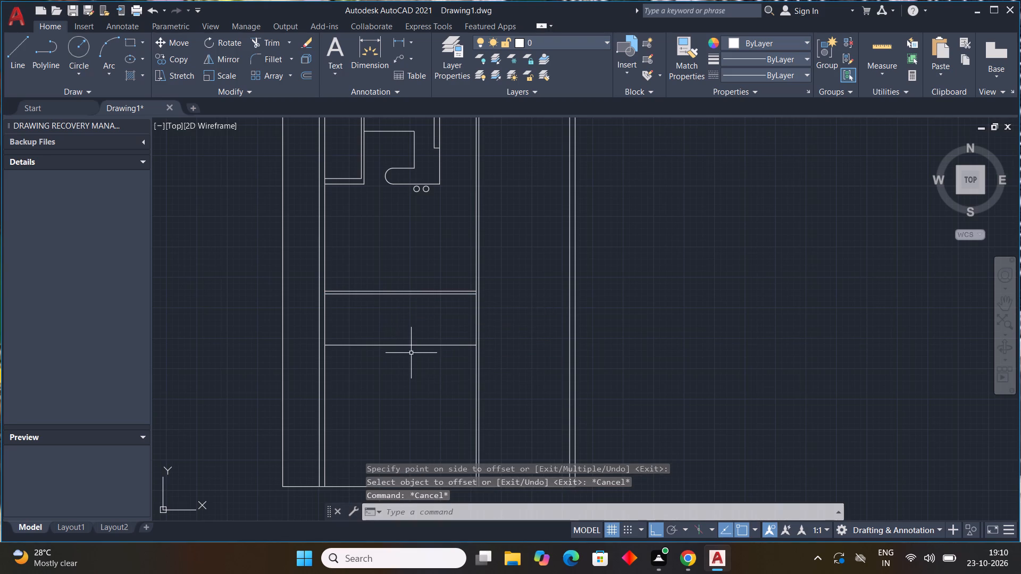
{"action": "key", "text": "Escape"}
{"action": "key", "text": "Escape"}
{"action": "key", "text": "Escape"}
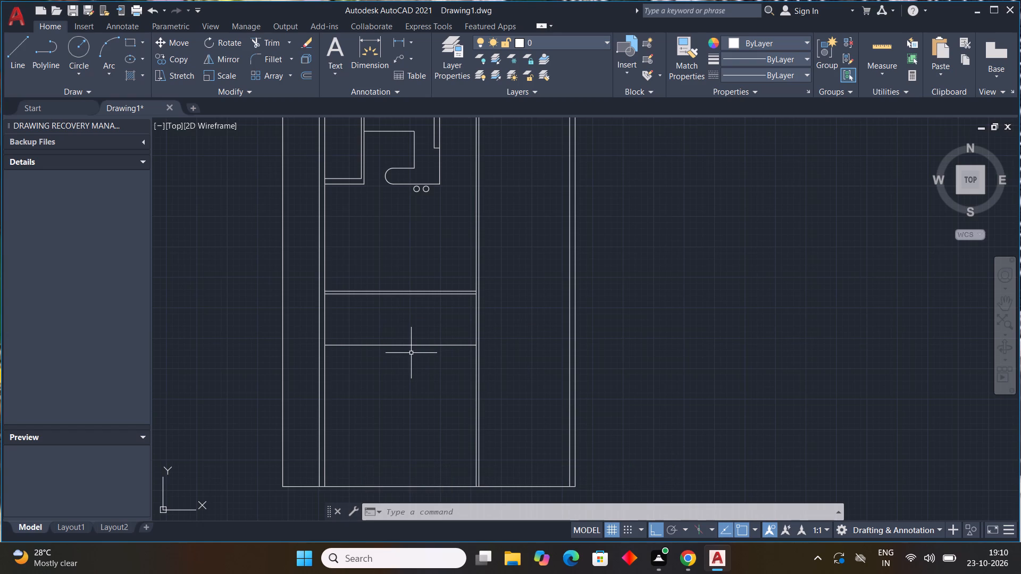
Offset the newest horizontal line 9" downward to form the wall below the 7' deep space.
{"action": "key", "text": "space"}
{"action": "key", "text": "9"}
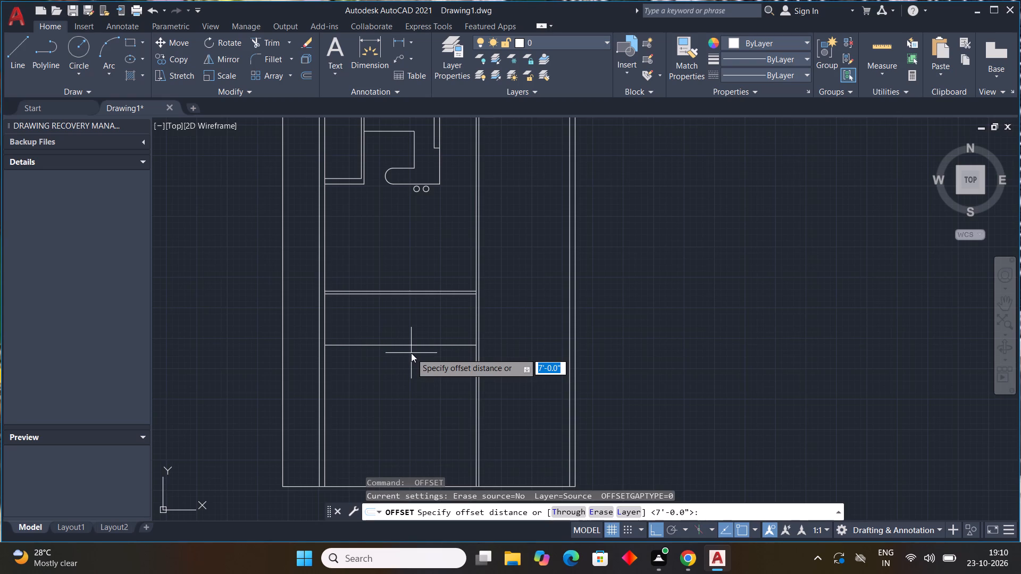
{"action": "key", "text": "shift+quotedbl"}
{"action": "key", "text": "Return"}
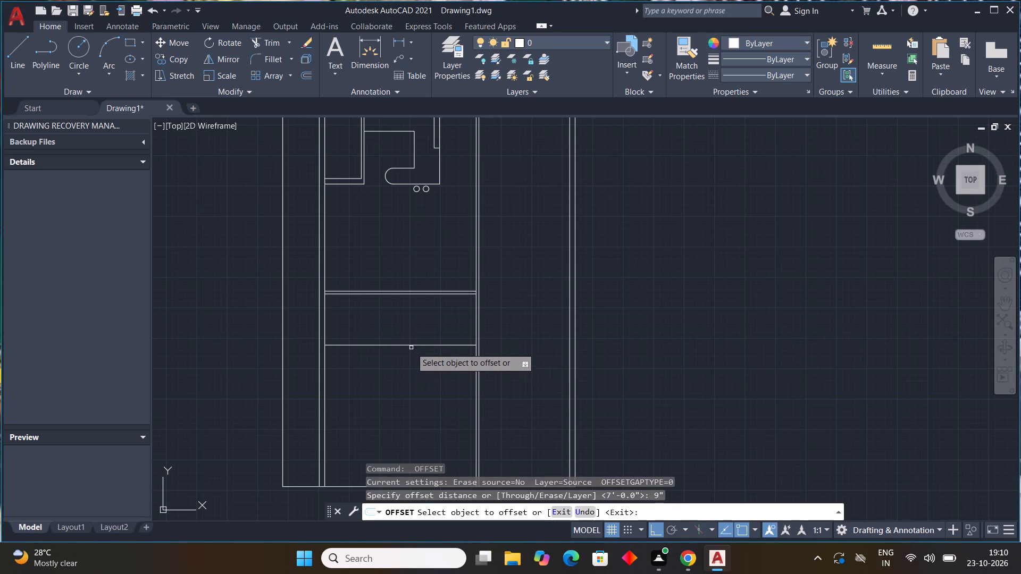
{"action": "left_click_drag", "start_coordinate": [411, 344], "coordinate": [412, 355]}
{"action": "left_click", "coordinate": [413, 377]}
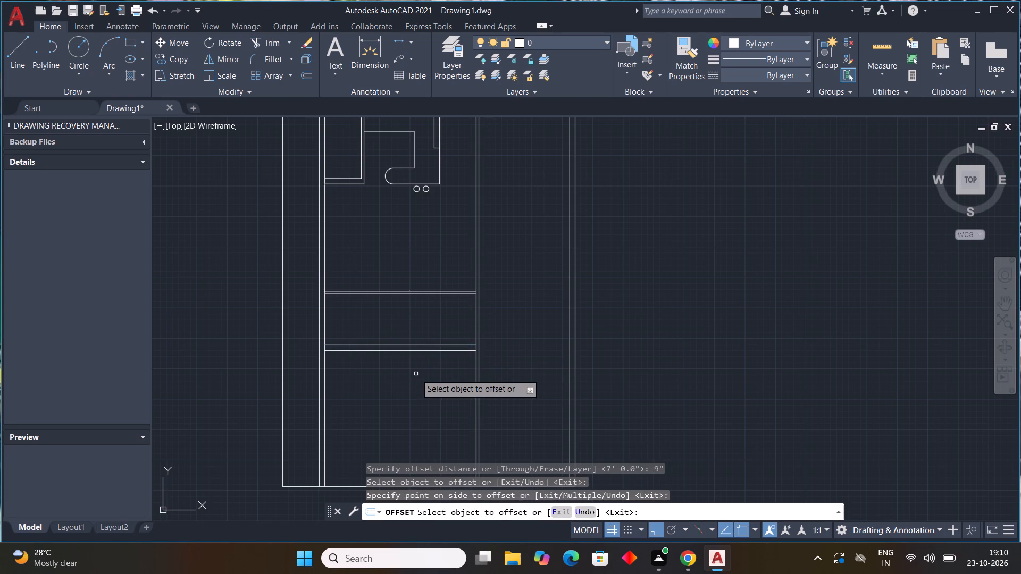
{"action": "key", "text": "Escape"}
Stretch the left end of the 9" wall's lower line to the outer line of the left exterior wall.
{"action": "scroll", "coordinate": [345, 349], "scroll_direction": "up", "scroll_amount": 3}
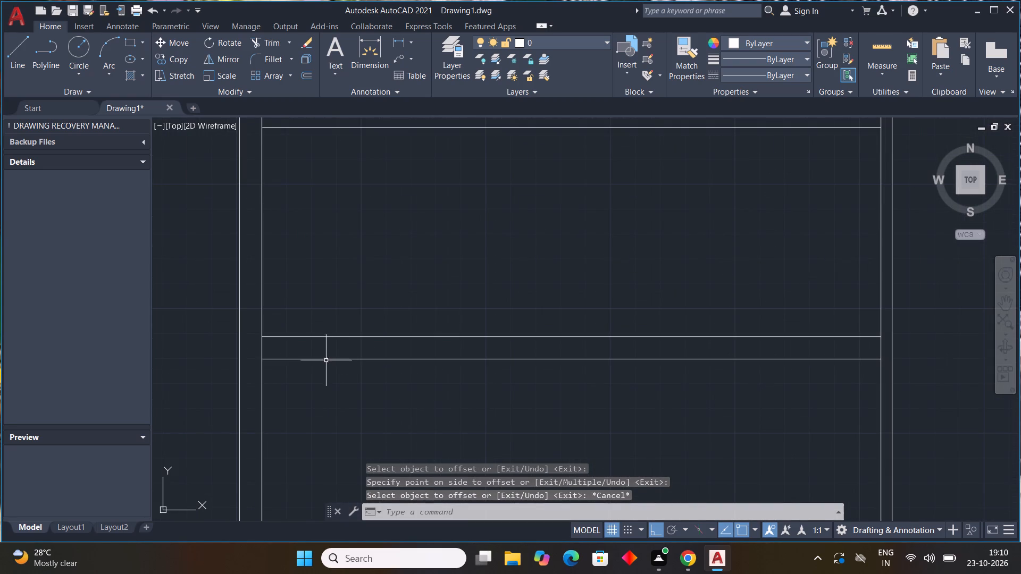
{"action": "left_click", "coordinate": [325, 359]}
{"action": "left_click", "coordinate": [263, 361]}
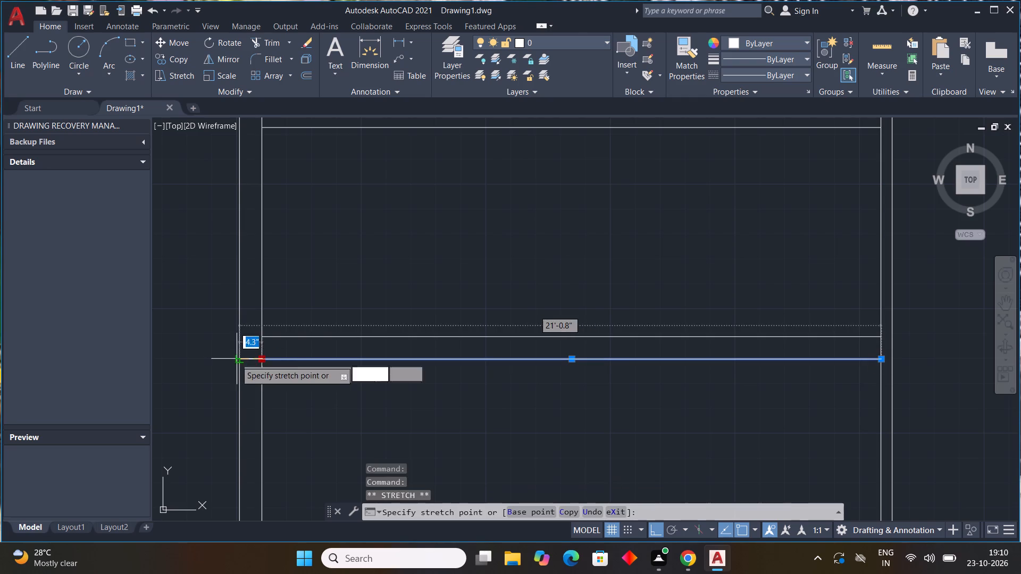
{"action": "left_click", "coordinate": [236, 359]}
{"action": "key", "text": "Escape"}
Trim the left exterior wall's inner line between the two lines of the 9" horizontal wall.
{"action": "scroll", "coordinate": [389, 364], "scroll_direction": "down", "scroll_amount": 3}
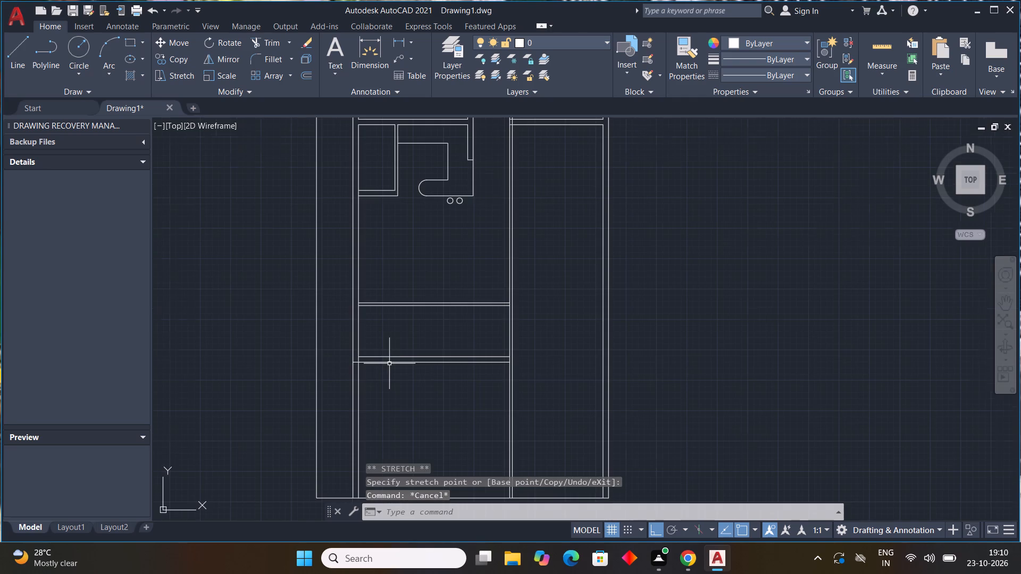
{"action": "middle_click_drag", "start_coordinate": [399, 377], "coordinate": [390, 389]}
{"action": "middle_click", "coordinate": [390, 389]}
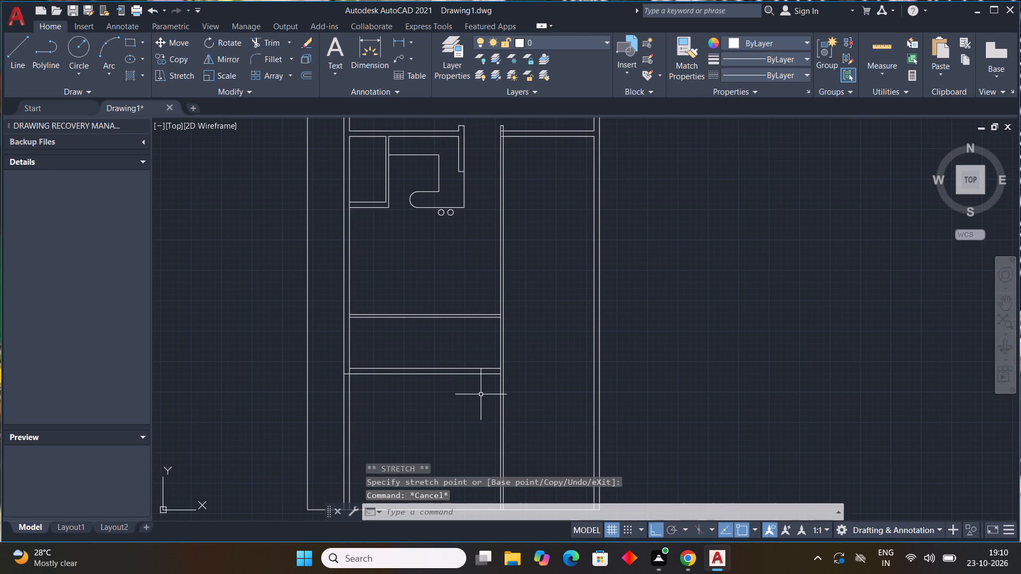
{"action": "key", "text": "t"}
{"action": "type", "text": "r"}
{"action": "key", "text": "space"}
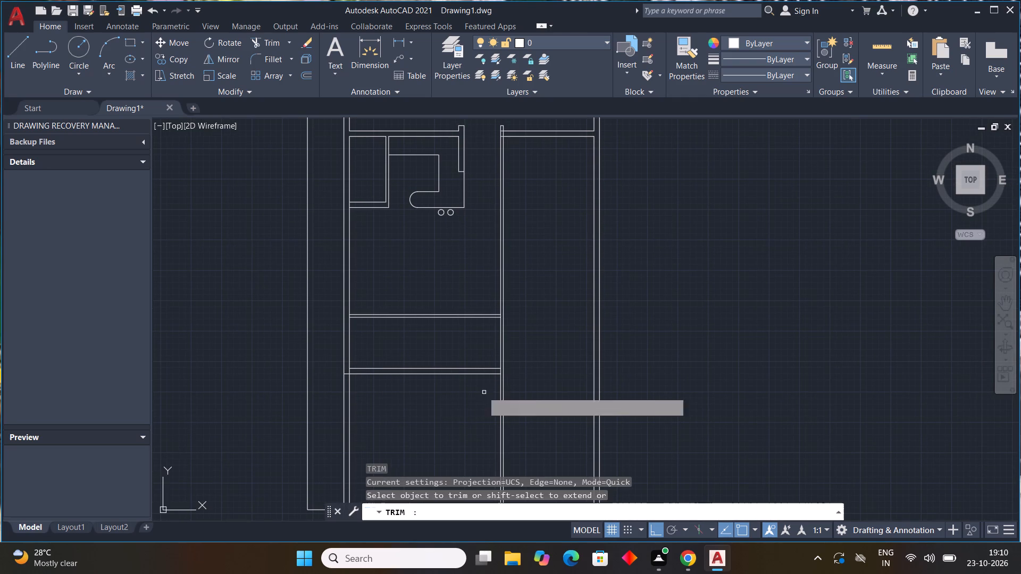
{"action": "scroll", "coordinate": [346, 373], "scroll_direction": "up", "scroll_amount": 3}
{"action": "left_click", "coordinate": [354, 369]}
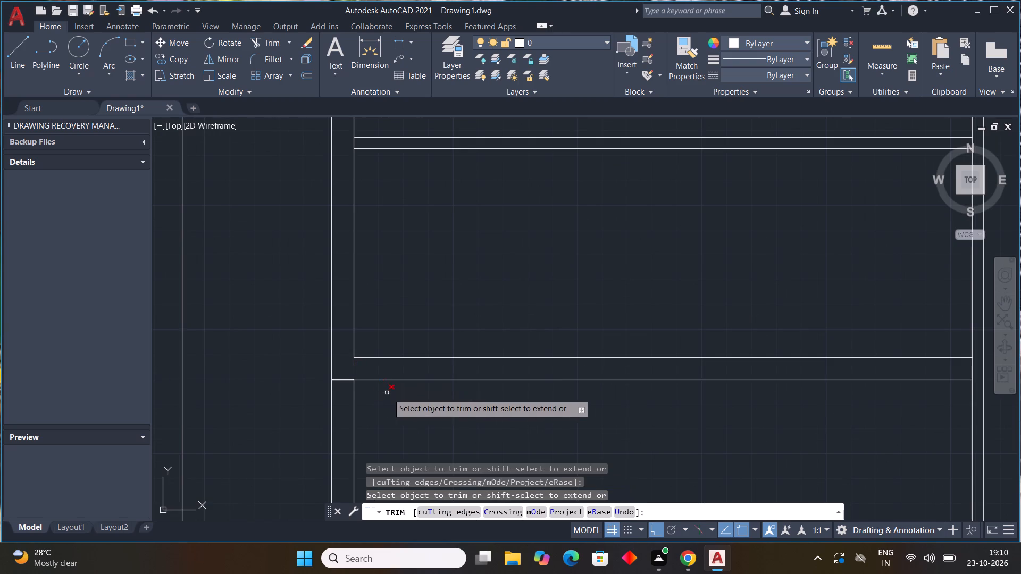
{"action": "key", "text": "Escape"}
{"action": "scroll", "coordinate": [444, 409], "scroll_direction": "down", "scroll_amount": 3}
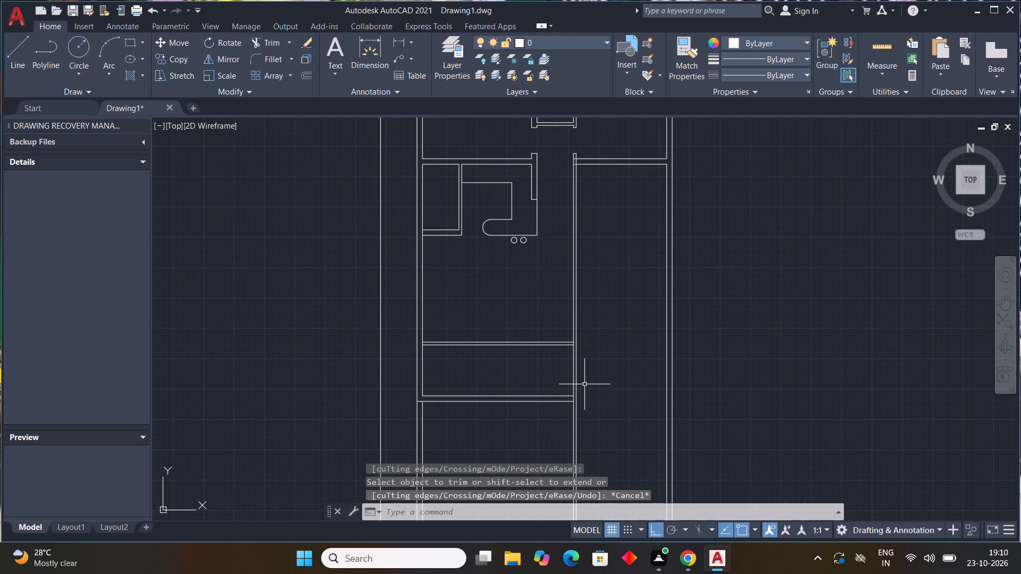
{"action": "key", "text": "Escape"}
{"action": "key", "text": "Escape"}
{"action": "key", "text": "Escape"}
{"action": "key", "text": "Escape"}
Trim the left exterior wall's inner line between the two lines of the 4.5" horizontal partition.
{"action": "scroll", "coordinate": [529, 374], "scroll_direction": "down", "scroll_amount": 2}
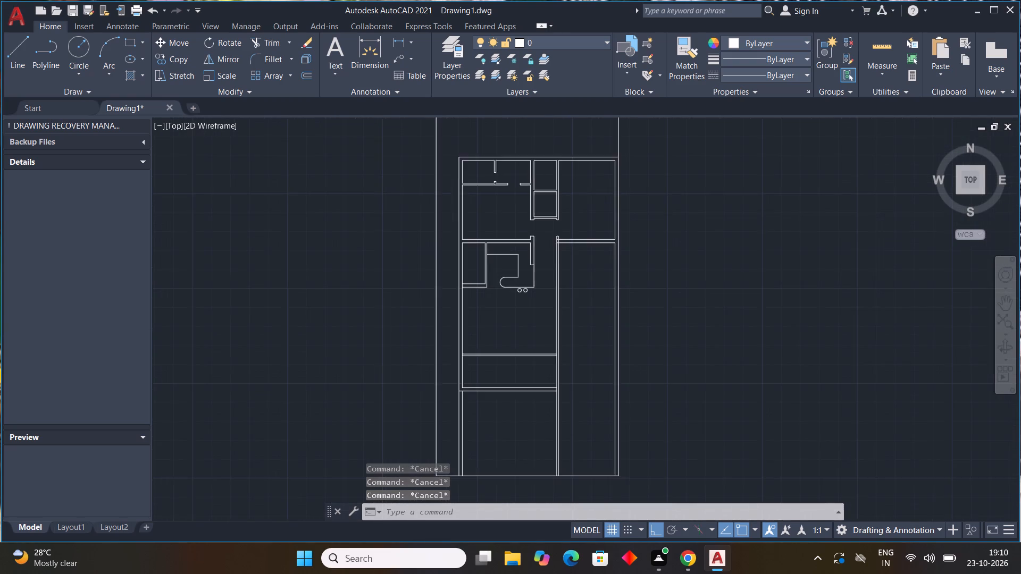
{"action": "scroll", "coordinate": [505, 368], "scroll_direction": "up", "scroll_amount": 2}
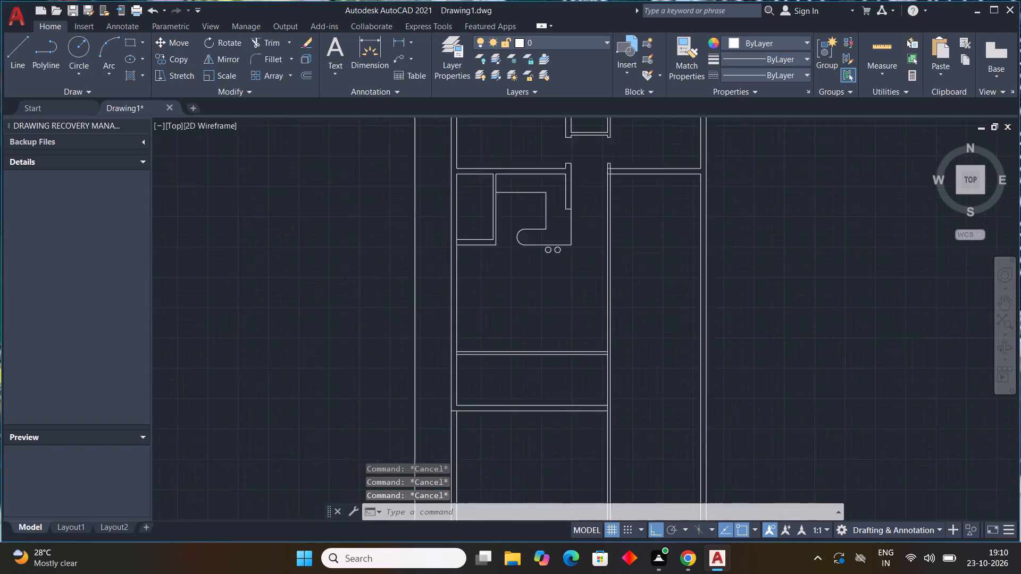
{"action": "scroll", "coordinate": [505, 368], "scroll_direction": "up", "scroll_amount": 1}
{"action": "middle_click_drag", "start_coordinate": [501, 382], "coordinate": [449, 350]}
{"action": "type", "text": "tr"}
{"action": "key", "text": "space"}
{"action": "scroll", "coordinate": [373, 310], "scroll_direction": "up", "scroll_amount": 2}
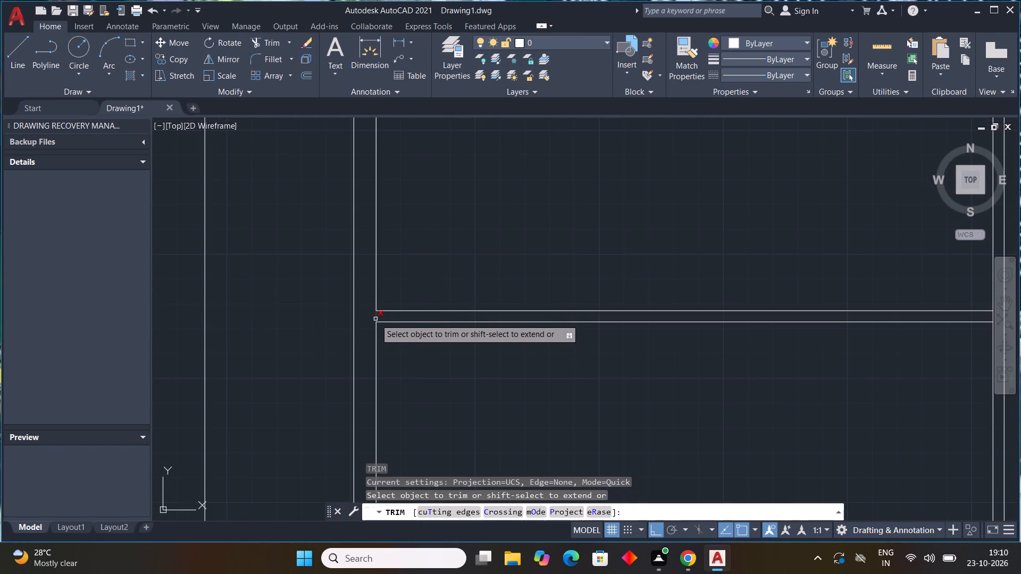
{"action": "left_click", "coordinate": [375, 318]}
{"action": "key", "text": "Escape"}
{"action": "key", "text": "Escape"}
{"action": "key", "text": "Escape"}
{"action": "scroll", "coordinate": [480, 352], "scroll_direction": "down", "scroll_amount": 2}
{"action": "key", "text": "Escape"}
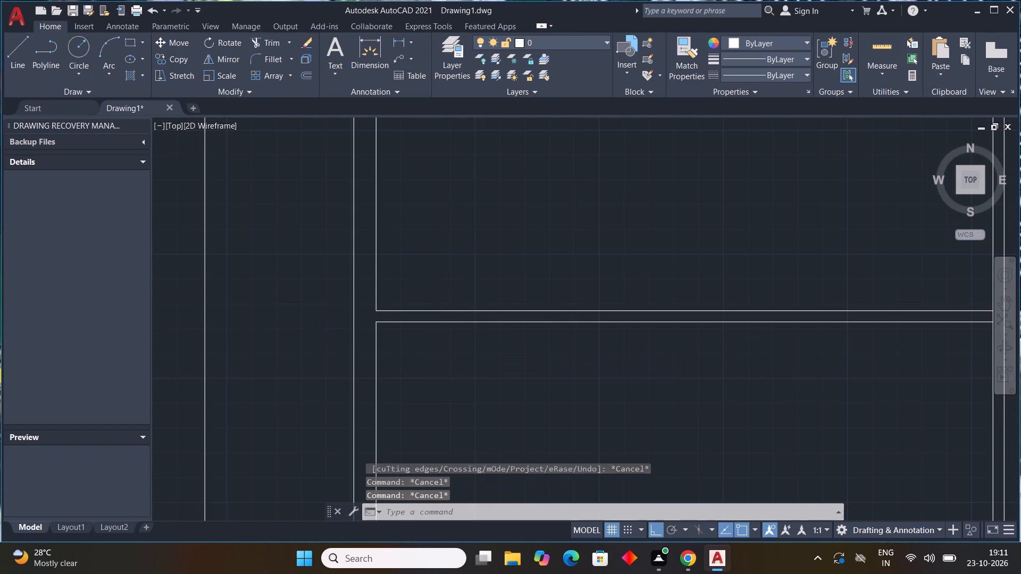
Offset the left wall's inner line 3' rightward inside the 7' deep space to mark the stair landing.
{"action": "scroll", "coordinate": [480, 352], "scroll_direction": "down", "scroll_amount": 1}
{"action": "middle_click_drag", "start_coordinate": [496, 360], "coordinate": [426, 359]}
{"action": "middle_click", "coordinate": [426, 359]}
{"action": "scroll", "coordinate": [413, 354], "scroll_direction": "up", "scroll_amount": 2}
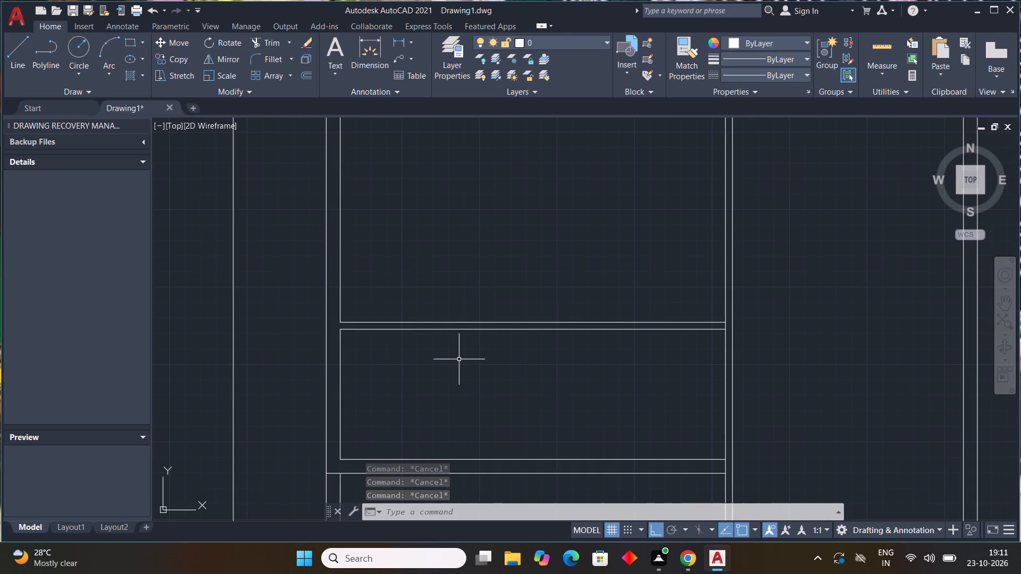
{"action": "type", "text": "off"}
{"action": "key", "text": "space"}
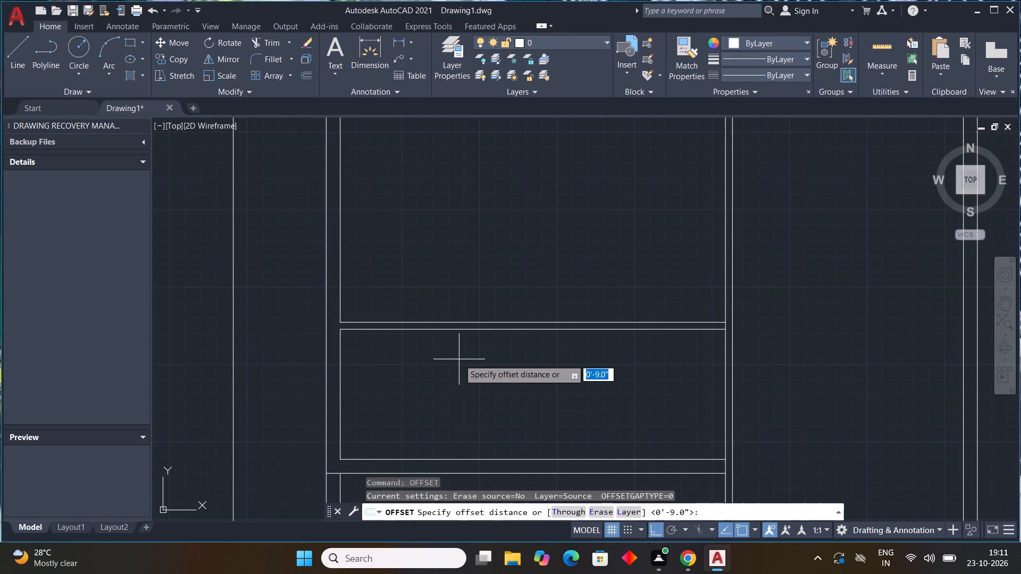
{"action": "type", "text": "3'"}
{"action": "key", "text": "Return"}
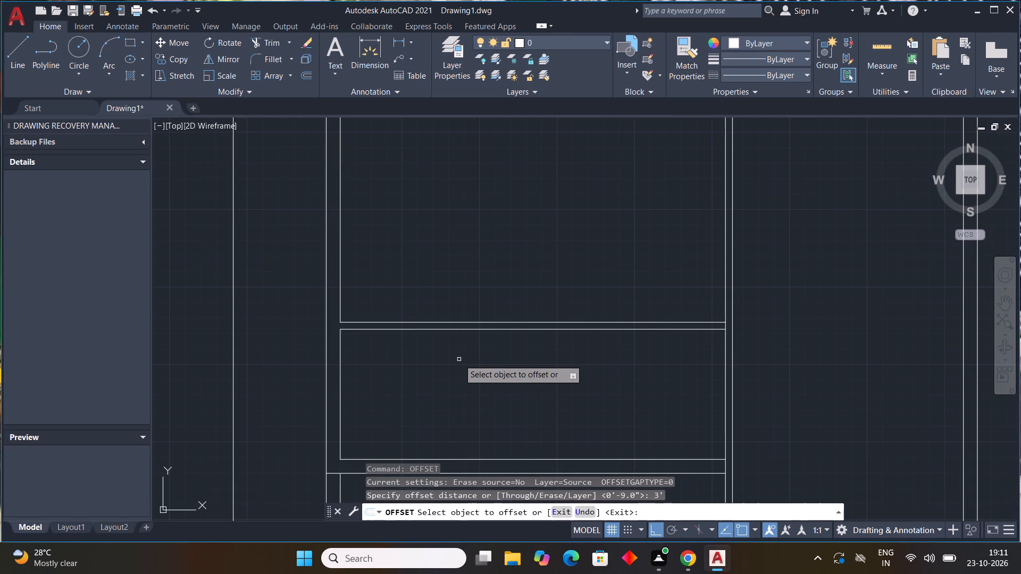
{"action": "left_click", "coordinate": [338, 413]}
{"action": "left_click", "coordinate": [423, 424]}
{"action": "key", "text": "Escape"}
{"action": "key", "text": "Escape"}
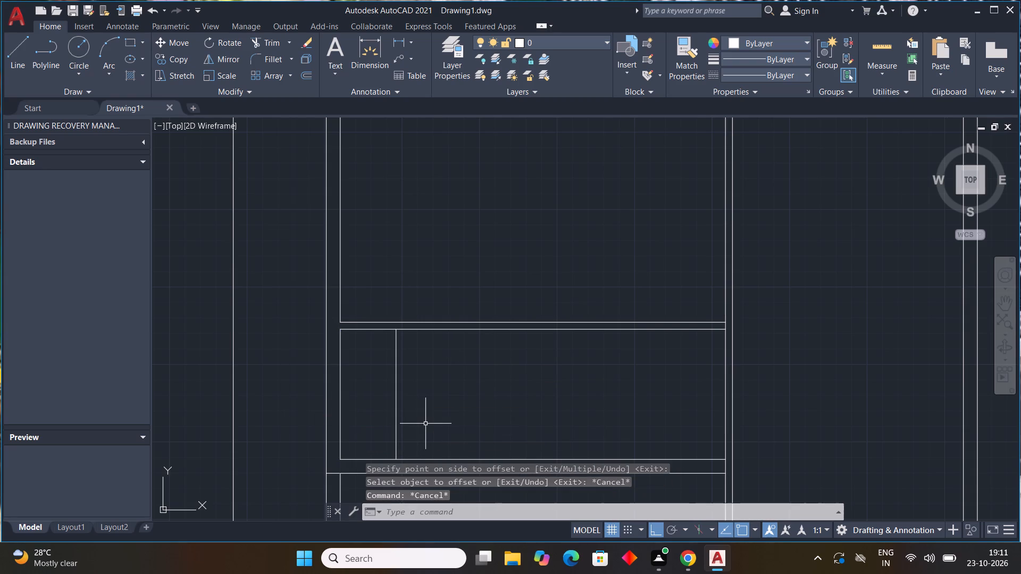
{"action": "key", "text": "Escape"}
{"action": "key", "text": "Escape"}
Offset the stair landing line rightward eight times in succession at 1' spacing to lay out the stair treads.
{"action": "key", "text": "space"}
{"action": "type", "text": "1'"}
{"action": "key", "text": "Return"}
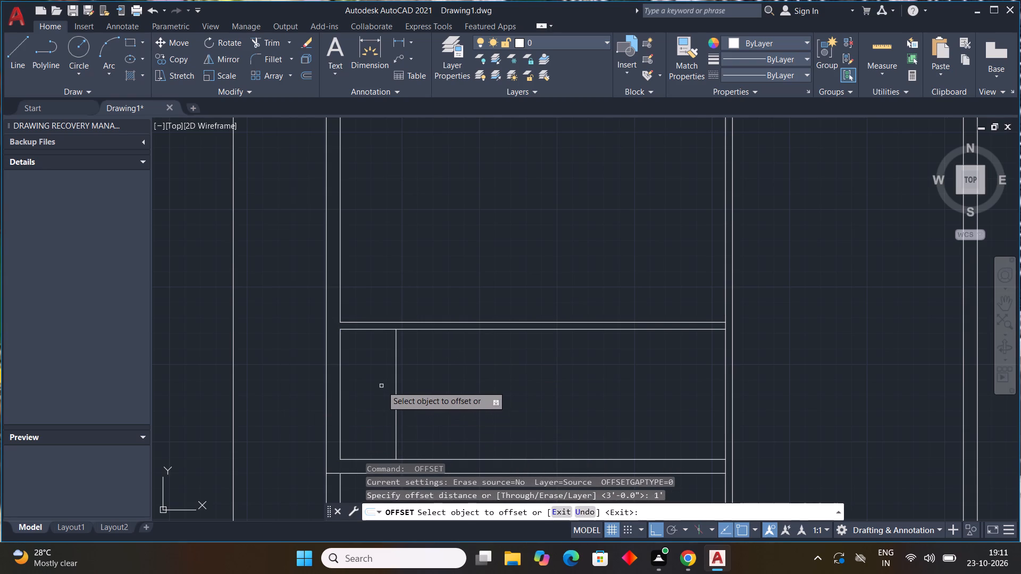
{"action": "left_click", "coordinate": [395, 383]}
{"action": "left_click", "coordinate": [420, 384]}
{"action": "left_click", "coordinate": [412, 384]}
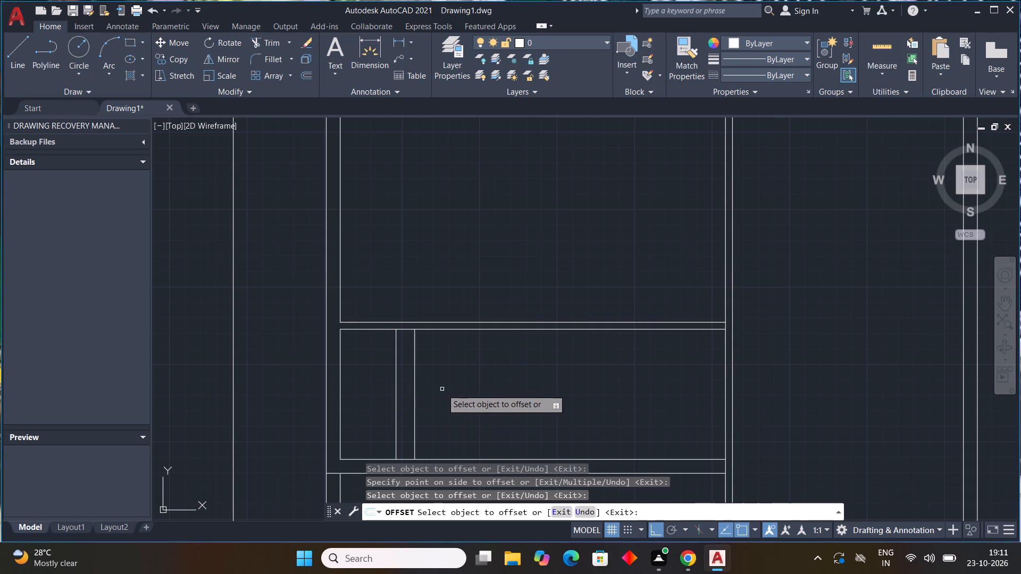
{"action": "left_click_drag", "start_coordinate": [415, 383], "coordinate": [424, 387]}
{"action": "left_click", "coordinate": [445, 390]}
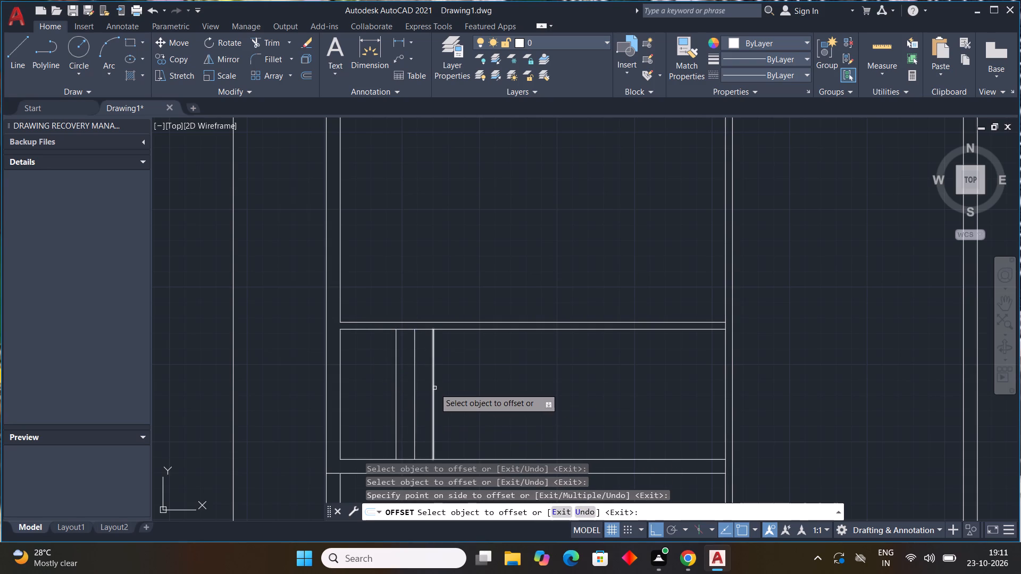
{"action": "left_click", "coordinate": [434, 388]}
{"action": "left_click", "coordinate": [447, 388]}
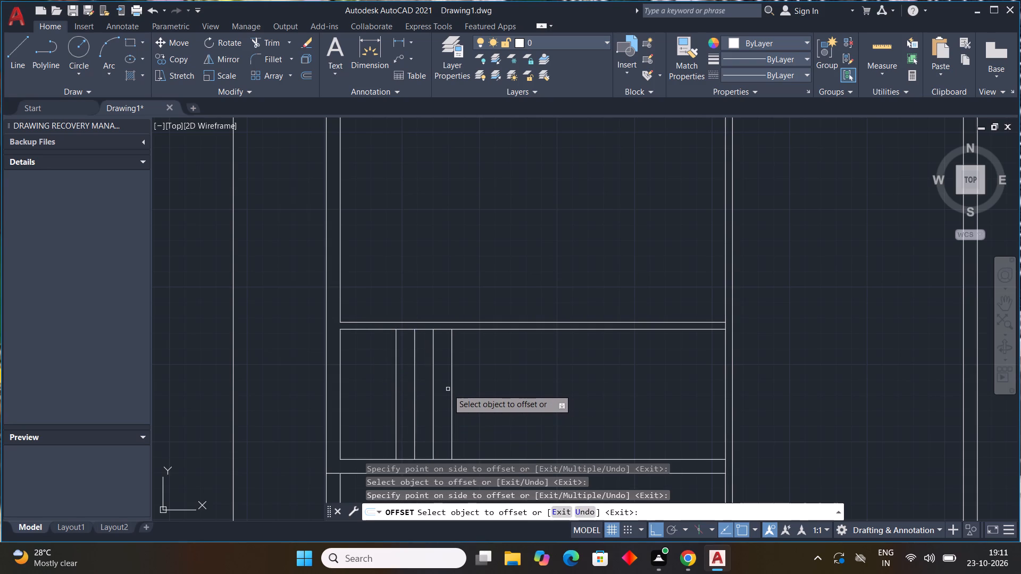
{"action": "left_click", "coordinate": [451, 389]}
{"action": "left_click", "coordinate": [474, 392]}
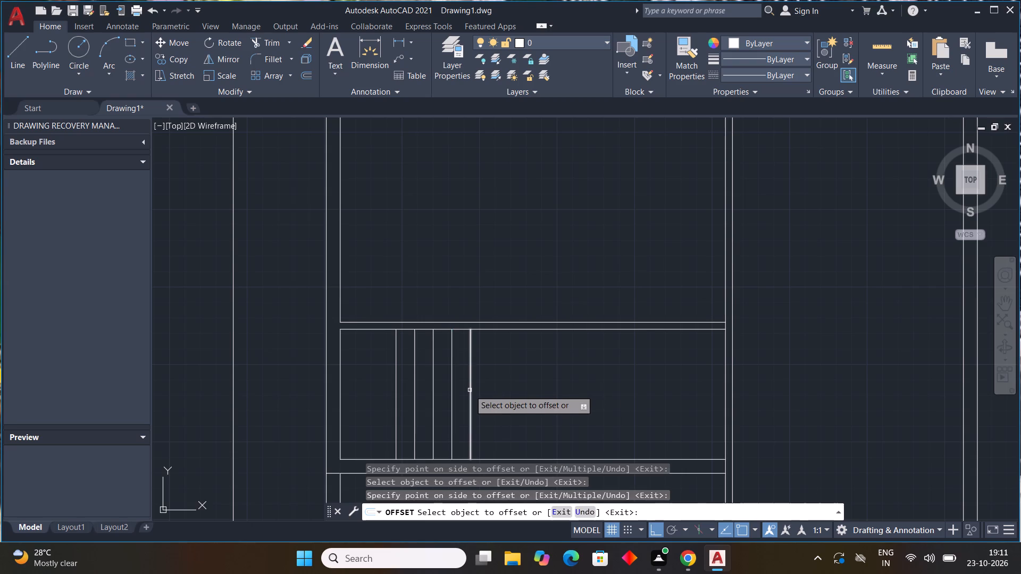
{"action": "left_click", "coordinate": [470, 390]}
{"action": "left_click", "coordinate": [492, 395]}
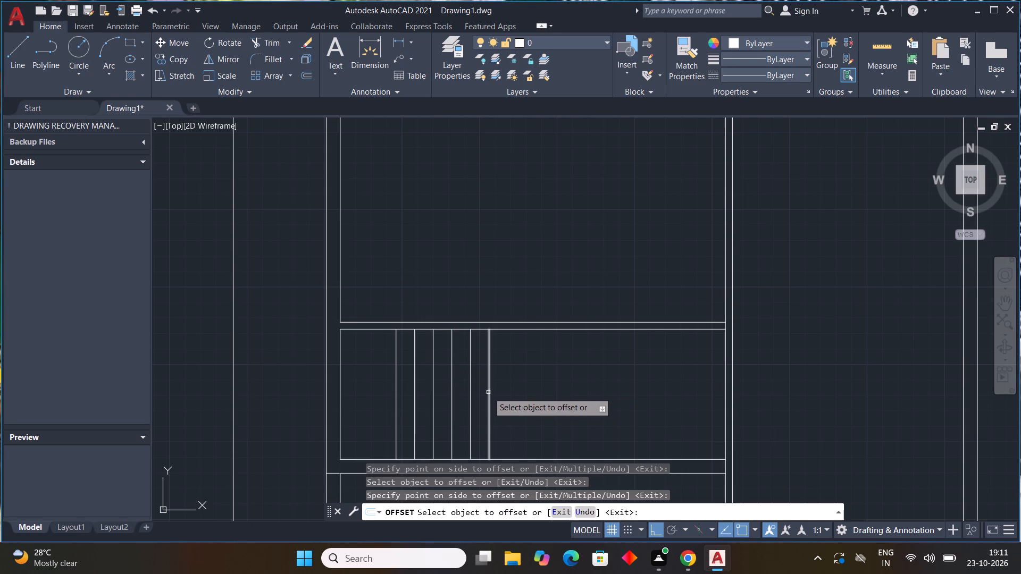
{"action": "left_click", "coordinate": [488, 392]}
{"action": "left_click", "coordinate": [527, 393]}
{"action": "left_click", "coordinate": [507, 385]}
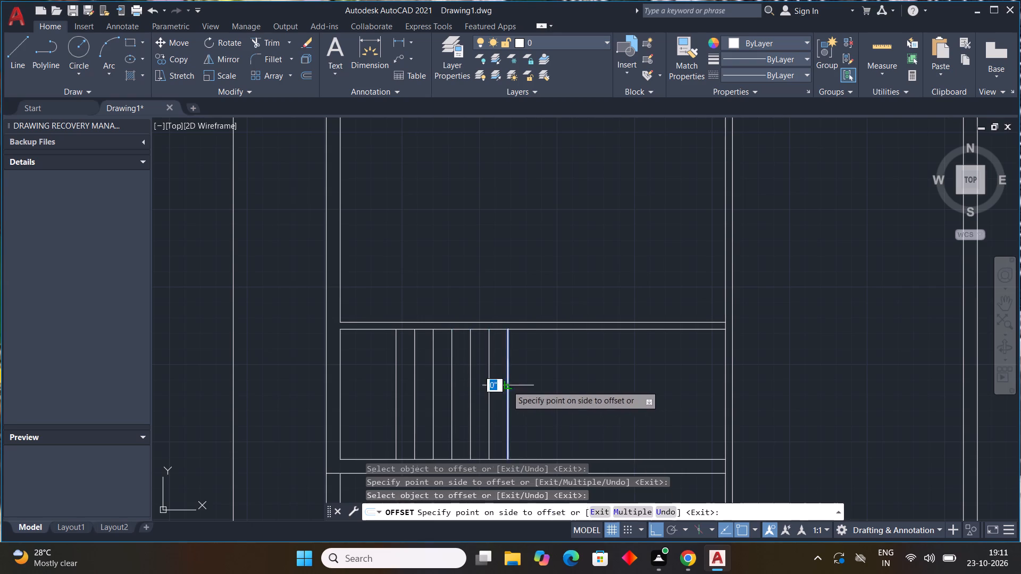
{"action": "left_click", "coordinate": [553, 397]}
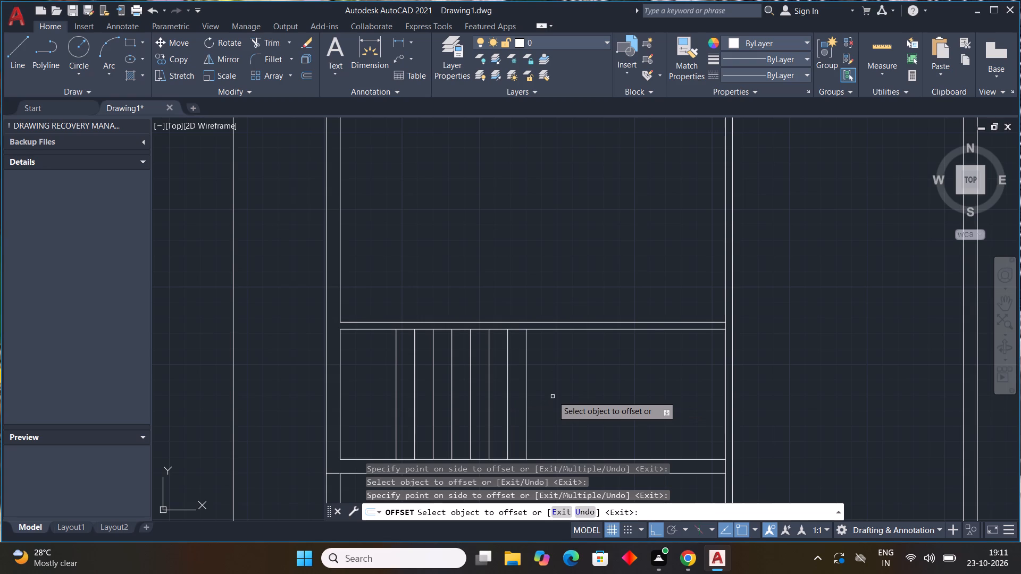
{"action": "left_click", "coordinate": [528, 377]}
{"action": "left_click", "coordinate": [560, 381]}
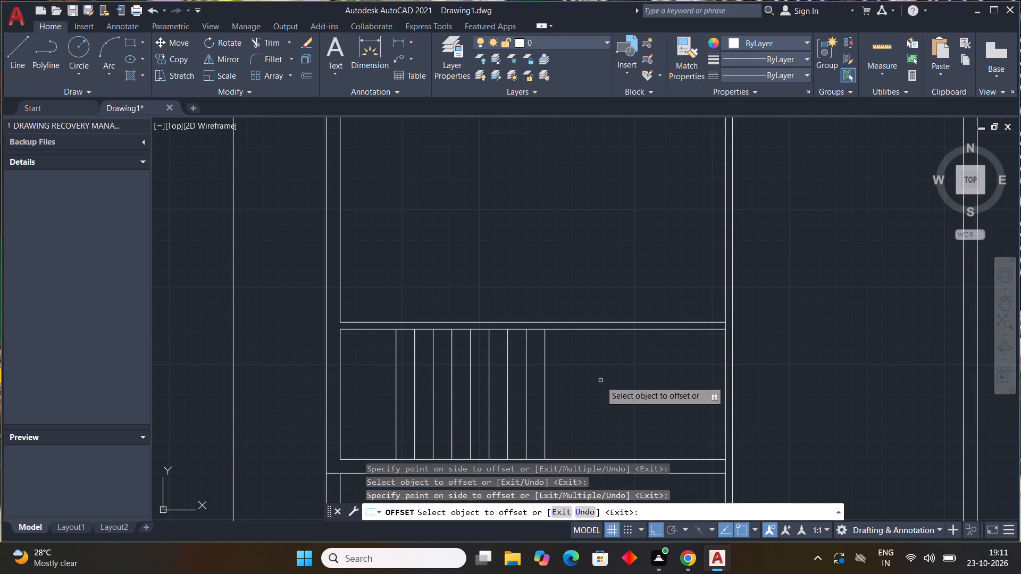
{"action": "key", "text": "Escape"}
{"action": "key", "text": "Escape"}
{"action": "key", "text": "Escape"}
{"action": "key", "text": "Escape"}
{"action": "key", "text": "Escape"}
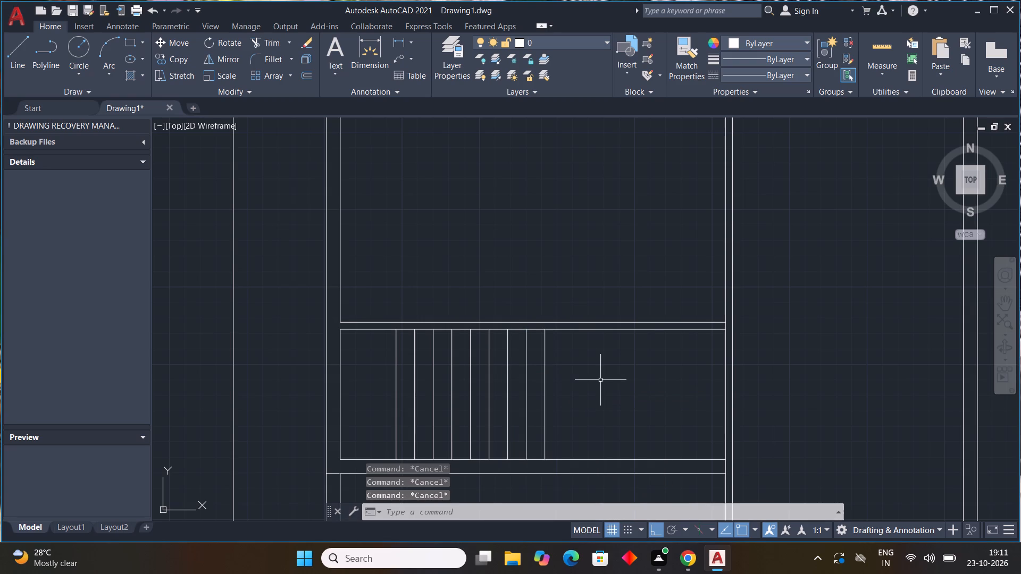
Draw a horizontal line from the landing line's midpoint to the last tread's midpoint to divide the two stair flights.
{"action": "type", "text": "l"}
{"action": "key", "text": "space"}
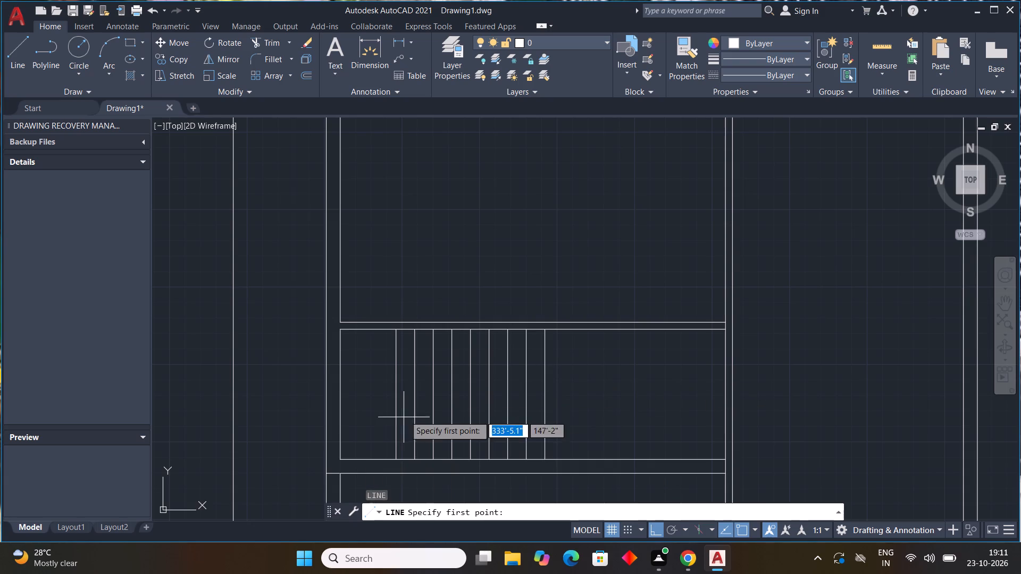
{"action": "left_click", "coordinate": [397, 392]}
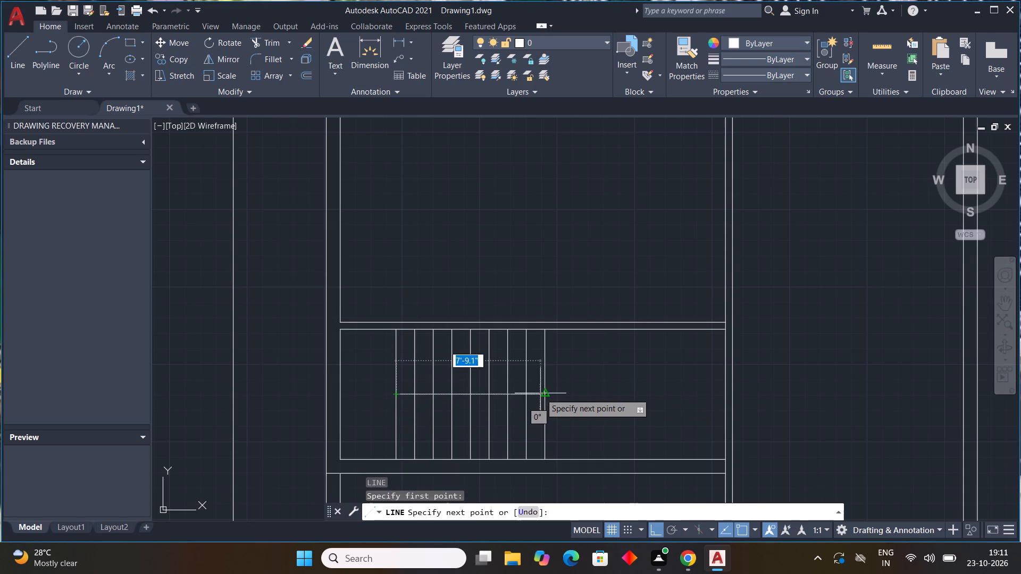
{"action": "left_click", "coordinate": [542, 393]}
{"action": "key", "text": "Escape"}
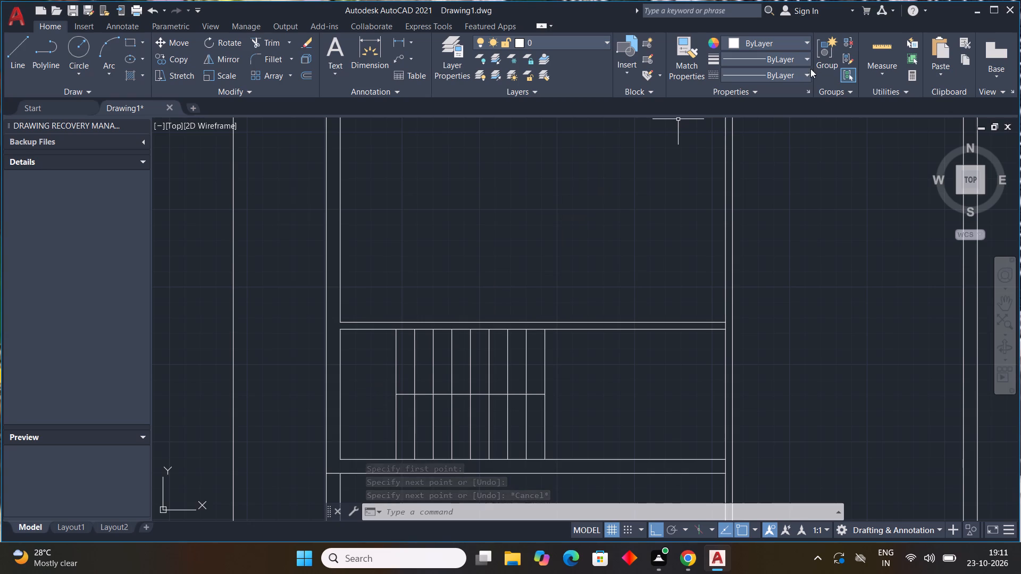
Load the ACAD_ISO02W100 ISO dash linetype and make it the current linetype.
{"action": "left_click", "coordinate": [798, 76]}
{"action": "left_click", "coordinate": [776, 141]}
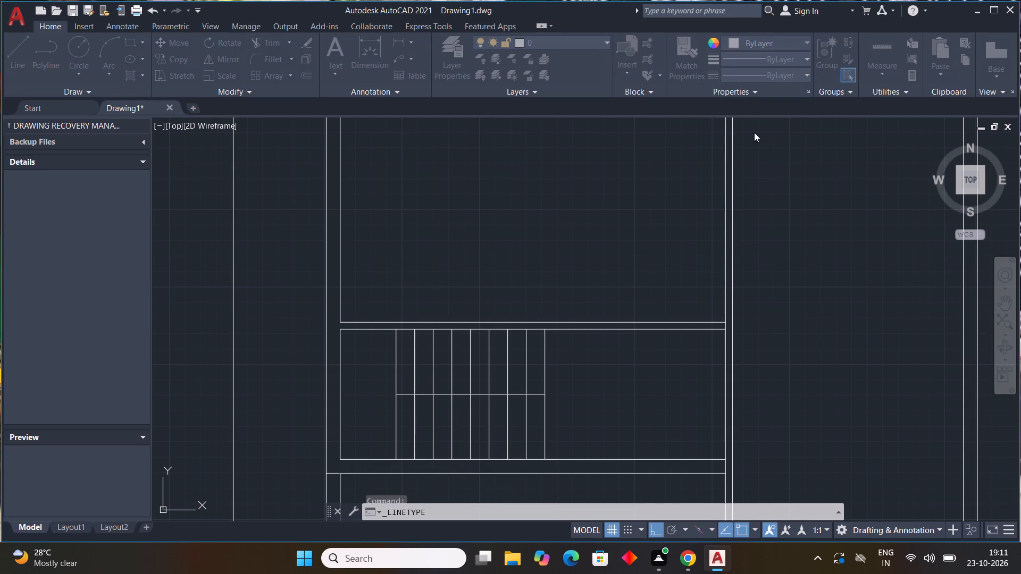
{"action": "double_click", "coordinate": [614, 167]}
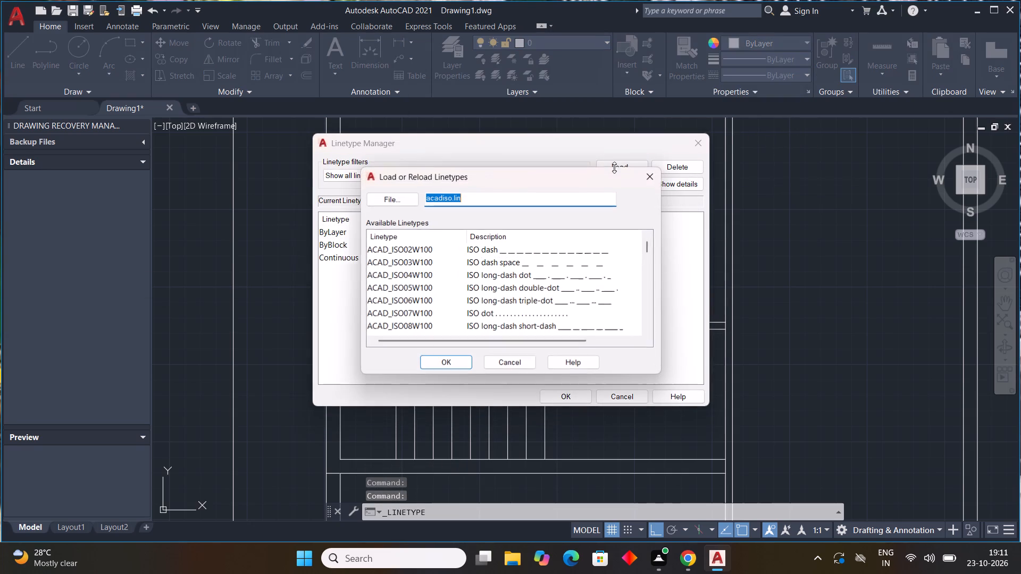
{"action": "left_click", "coordinate": [527, 253]}
{"action": "double_click", "coordinate": [527, 253]}
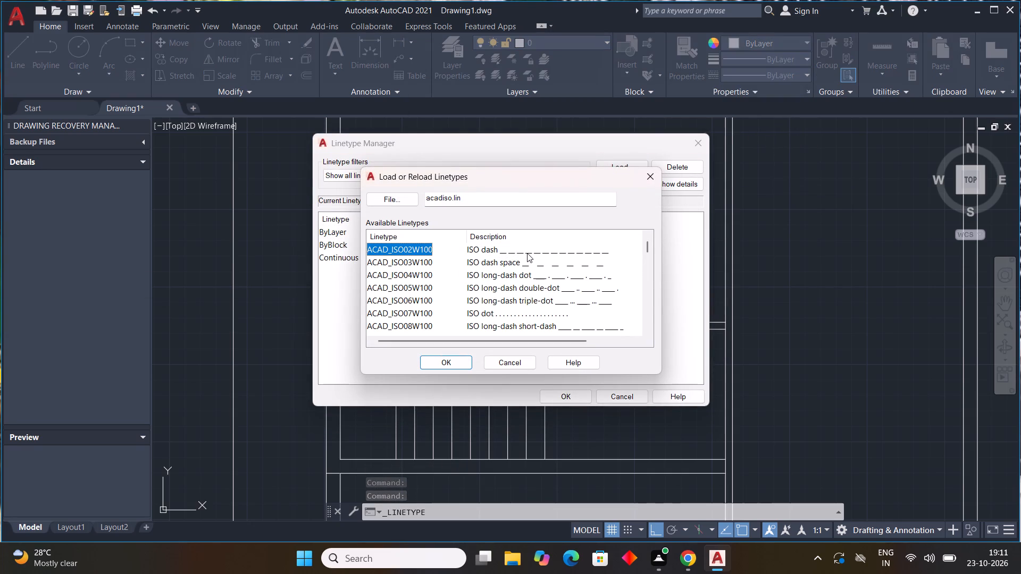
{"action": "double_click", "coordinate": [522, 257]}
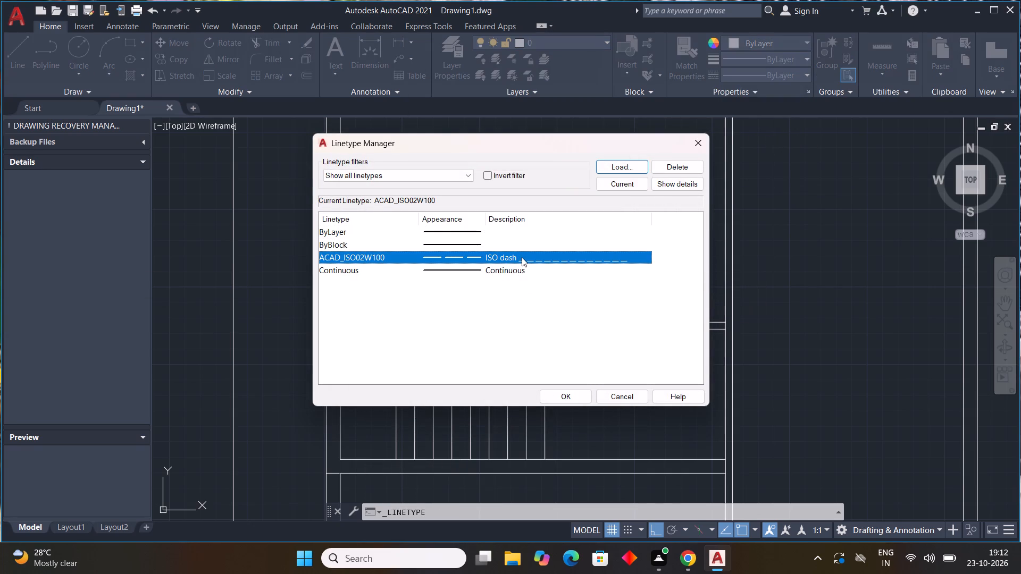
{"action": "left_click", "coordinate": [571, 402]}
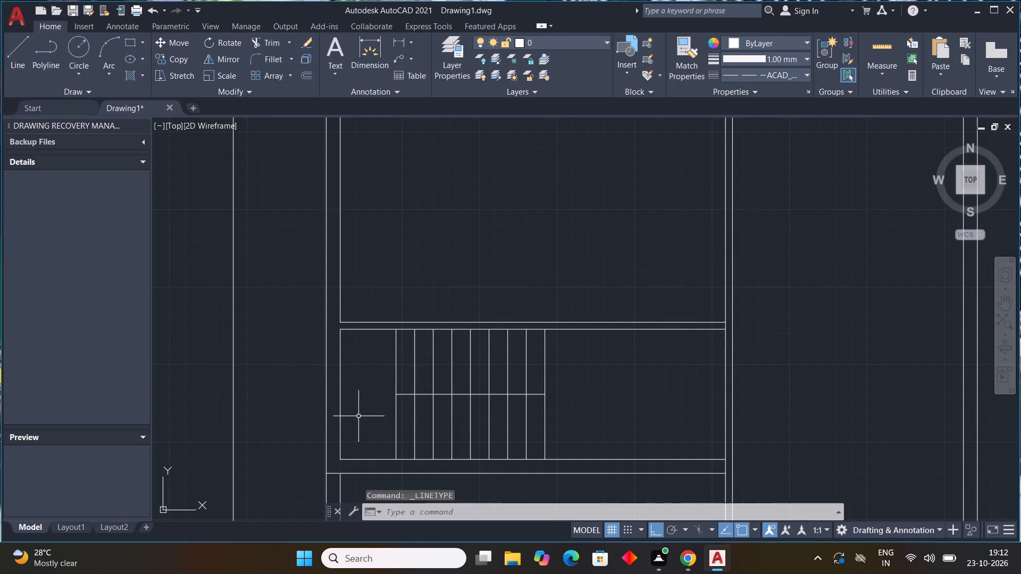
Draw two angled dashed winder lines from the landing line's midpoint, one to the upper wall line and one to the left wall's upper half.
{"action": "scroll", "coordinate": [397, 402], "scroll_direction": "up", "scroll_amount": 2}
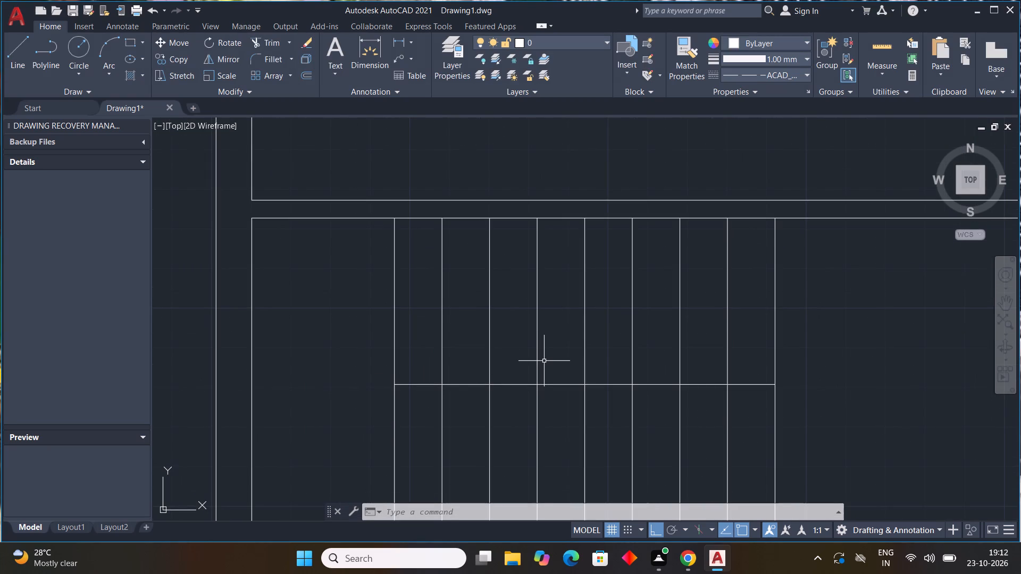
{"action": "type", "text": "l"}
{"action": "key", "text": "space"}
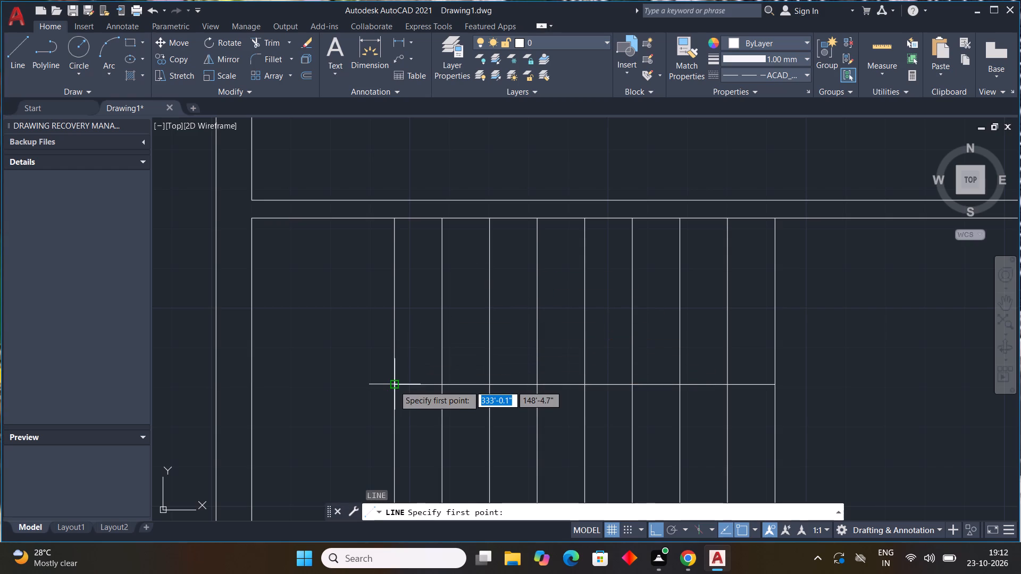
{"action": "left_click", "coordinate": [395, 385]}
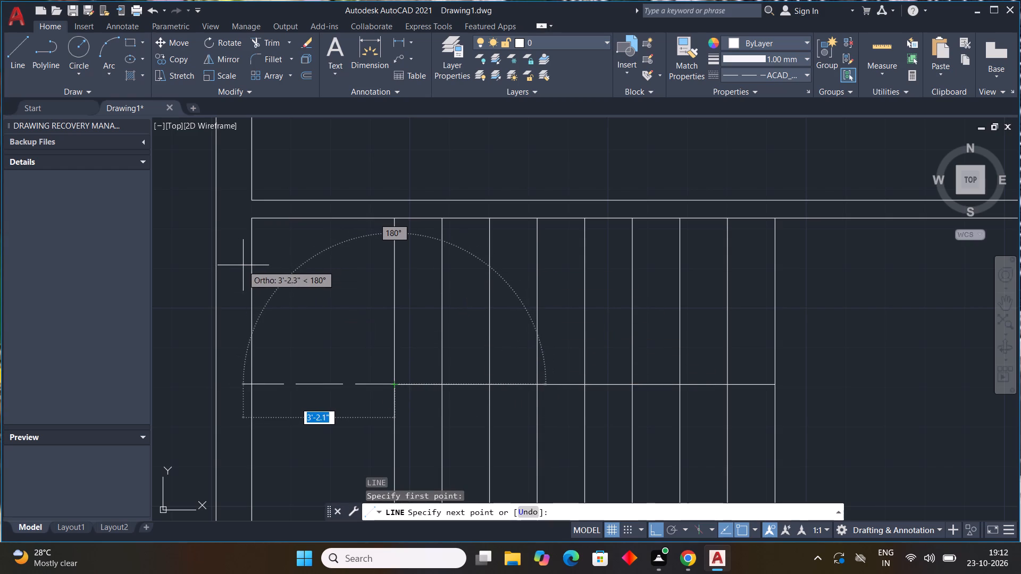
{"action": "key", "text": "F8"}
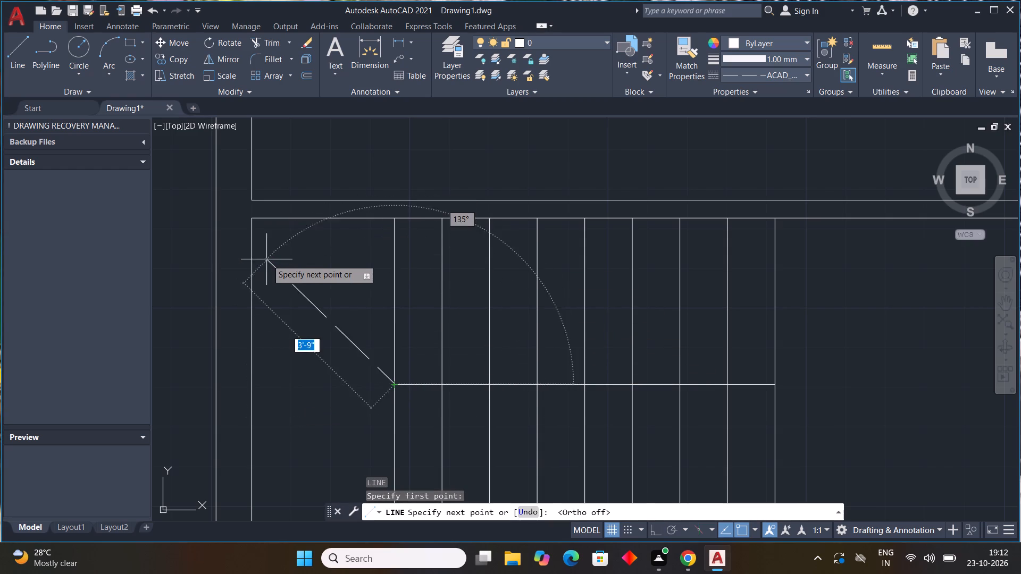
{"action": "left_click", "coordinate": [300, 218]}
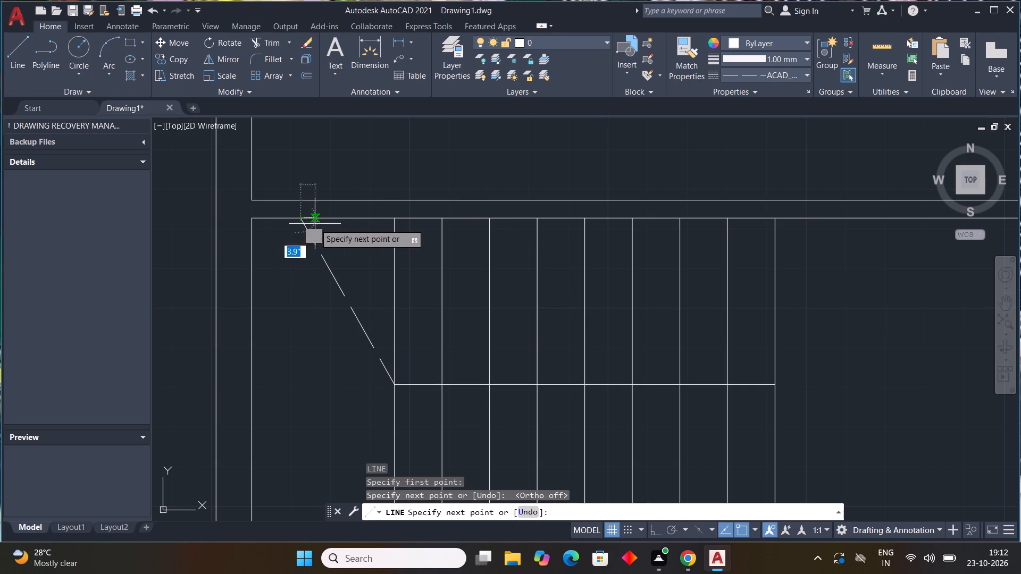
{"action": "key", "text": "Escape"}
{"action": "key", "text": "l"}
{"action": "key", "text": "space"}
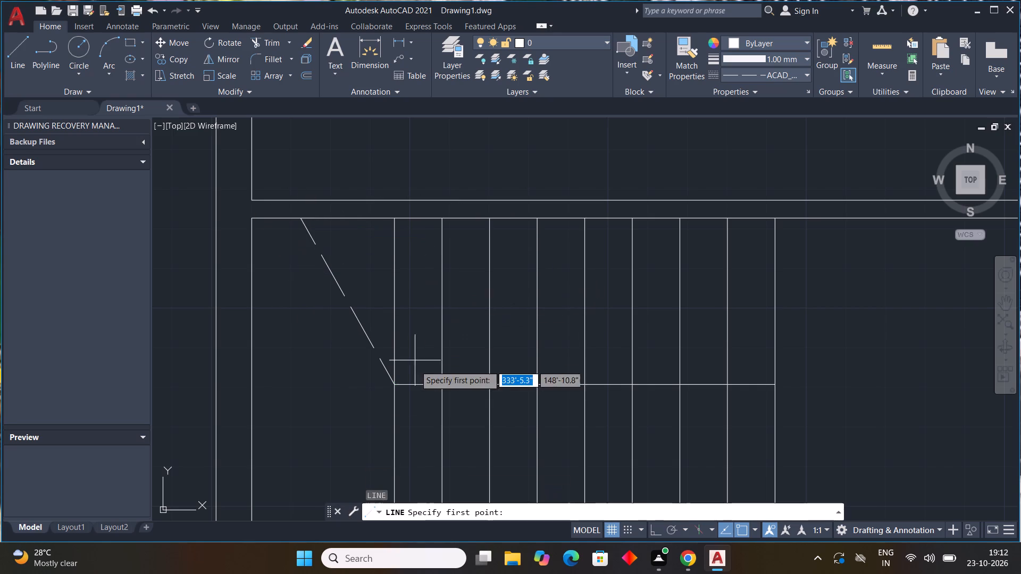
{"action": "left_click", "coordinate": [390, 381]}
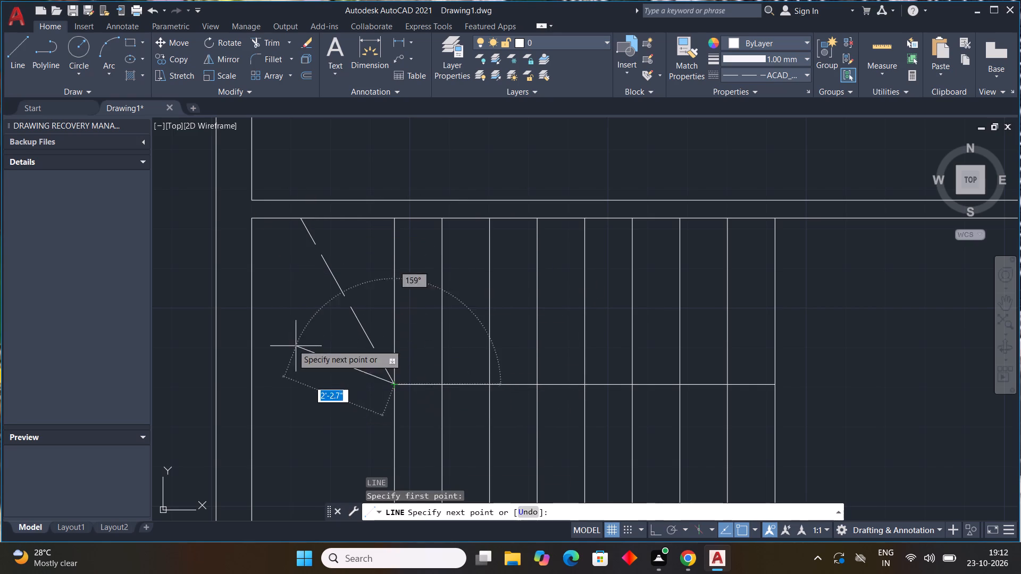
{"action": "left_click", "coordinate": [253, 281]}
{"action": "key", "text": "Escape"}
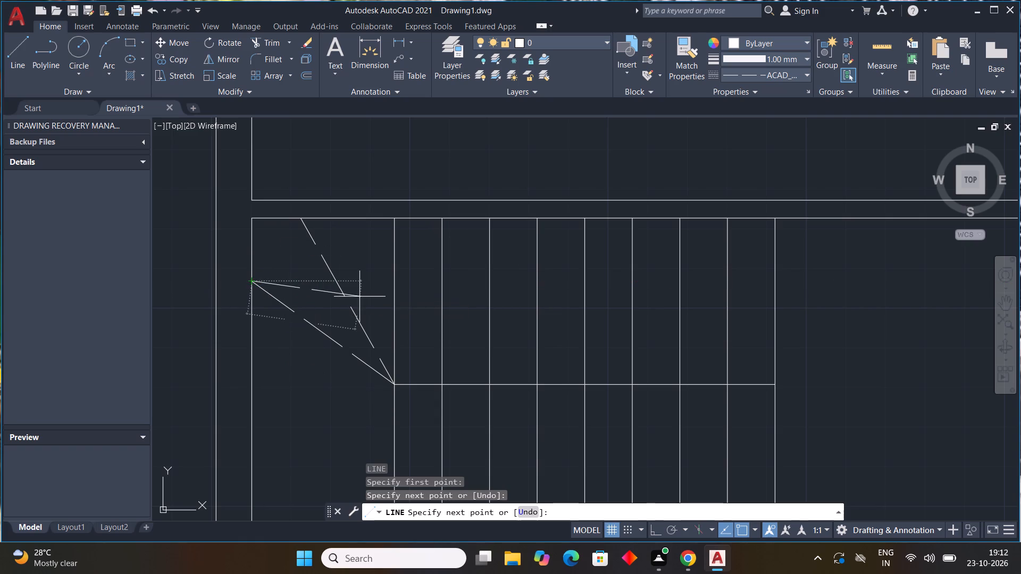
Draw a horizontal dashed line from the landing line's midpoint across the landing to the left wall's inner line.
{"action": "key", "text": "space"}
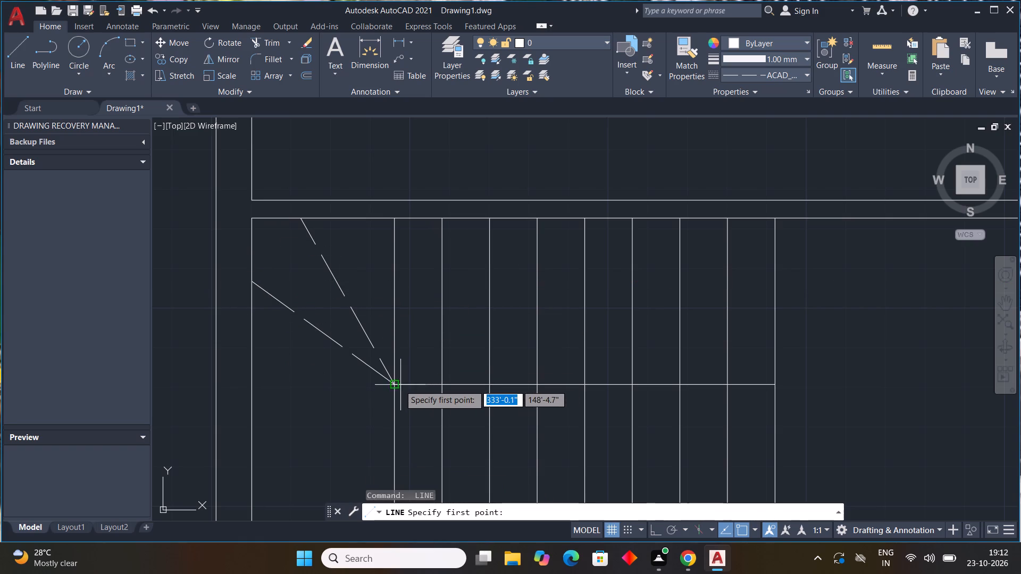
{"action": "scroll", "coordinate": [395, 383], "scroll_direction": "up", "scroll_amount": 1}
{"action": "middle_click_drag", "start_coordinate": [395, 383], "coordinate": [389, 307]}
{"action": "middle_click", "coordinate": [389, 304]}
{"action": "left_click", "coordinate": [384, 310]}
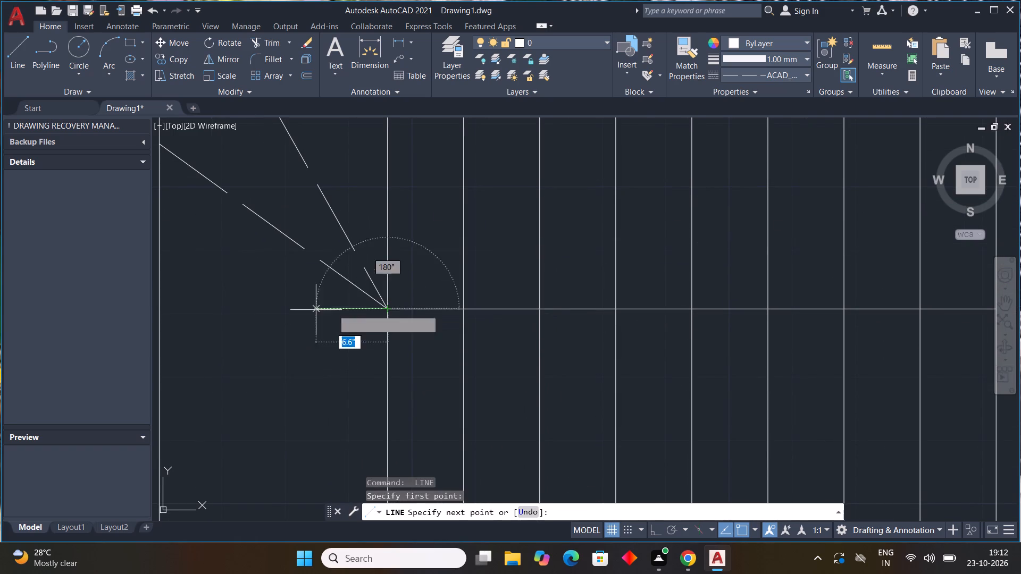
{"action": "scroll", "coordinate": [298, 307], "scroll_direction": "down", "scroll_amount": 2}
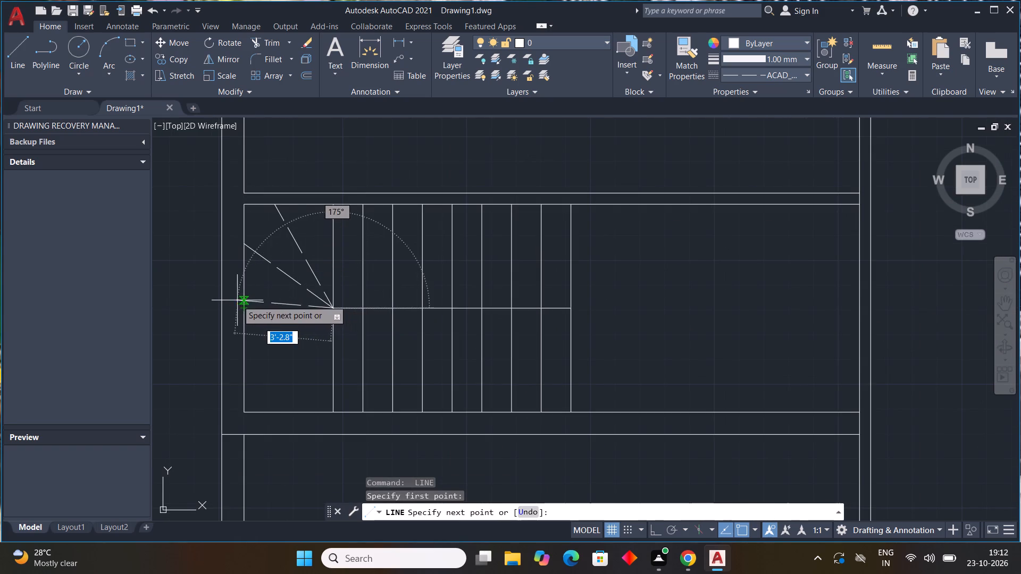
{"action": "left_click", "coordinate": [240, 305]}
{"action": "key", "text": "Escape"}
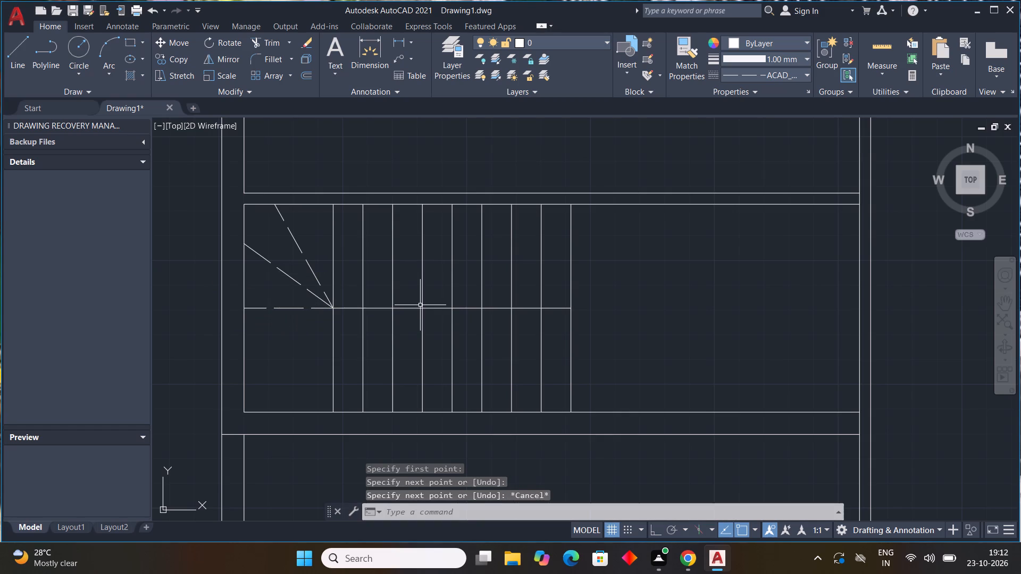
Draw two angled dashed winder lines from the landing line's midpoint, one to the left wall's lower half and one to the lower wall line.
{"action": "type", "text": "l"}
{"action": "key", "text": "space"}
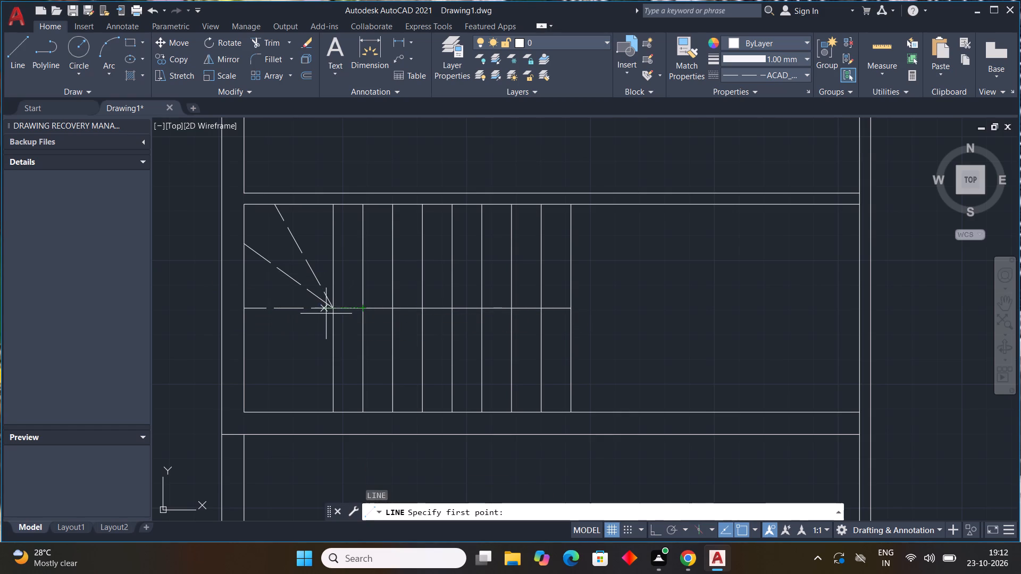
{"action": "left_click", "coordinate": [333, 309]}
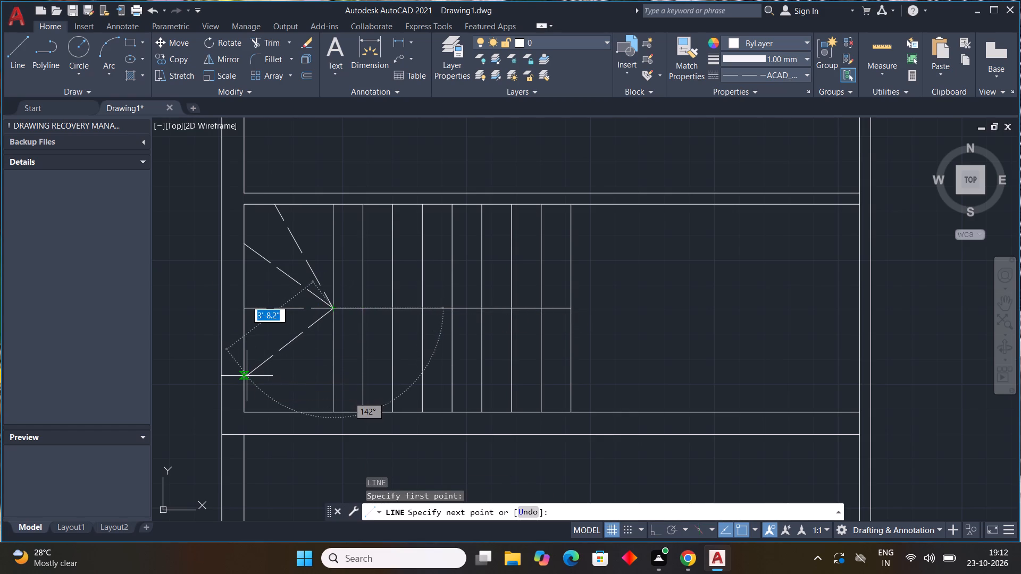
{"action": "left_click", "coordinate": [247, 379]}
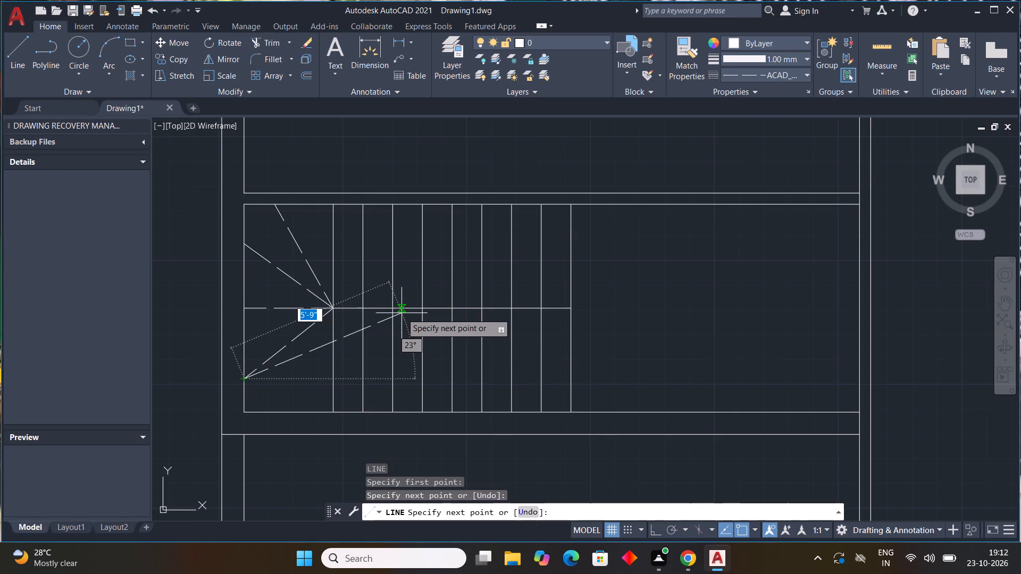
{"action": "key", "text": "Escape"}
{"action": "key", "text": "space"}
{"action": "left_click_drag", "start_coordinate": [333, 311], "coordinate": [298, 399]}
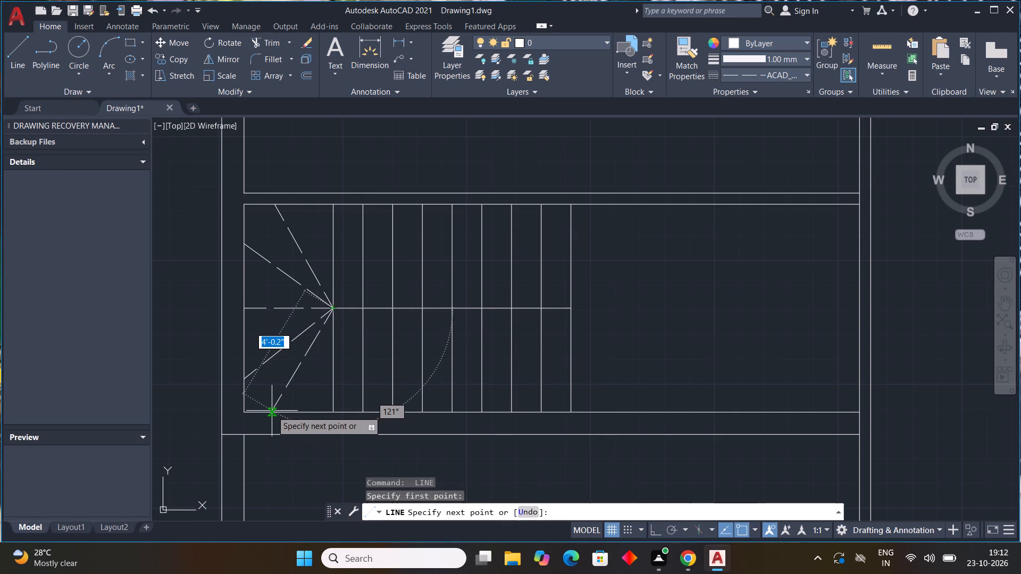
{"action": "left_click", "coordinate": [272, 411]}
{"action": "key", "text": "Escape"}
{"action": "scroll", "coordinate": [408, 363], "scroll_direction": "down", "scroll_amount": 1}
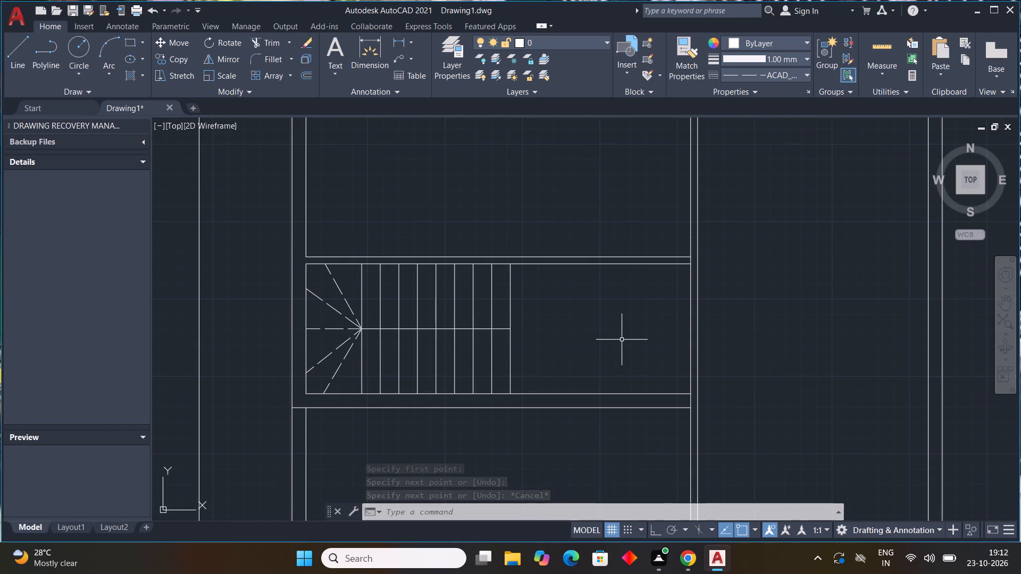
Trim away the lower halves of the landing line and all the stair tread lines below the horizontal middle line.
{"action": "type", "text": "tr"}
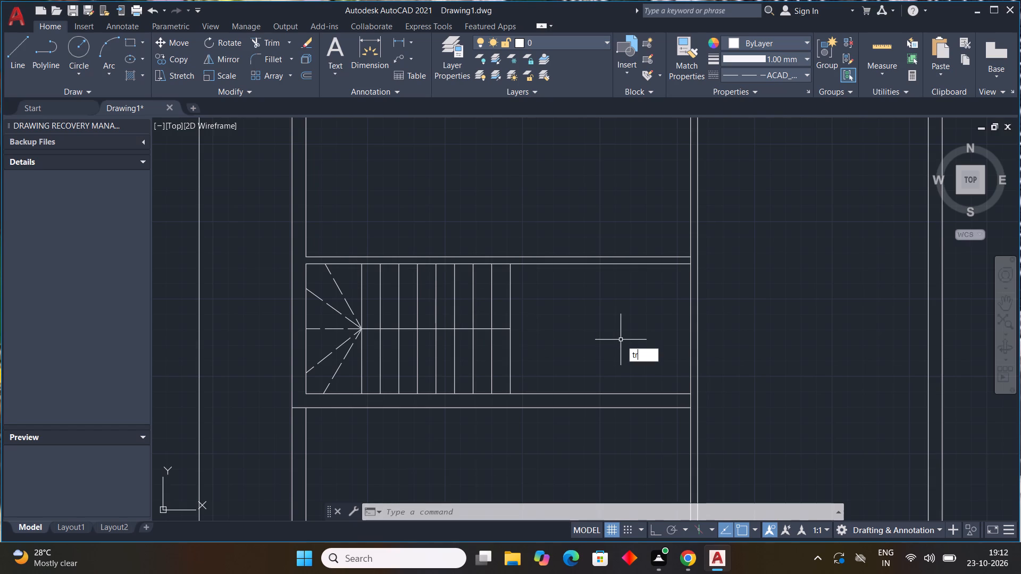
{"action": "key", "text": "space"}
{"action": "left_click_drag", "start_coordinate": [537, 353], "coordinate": [373, 360]}
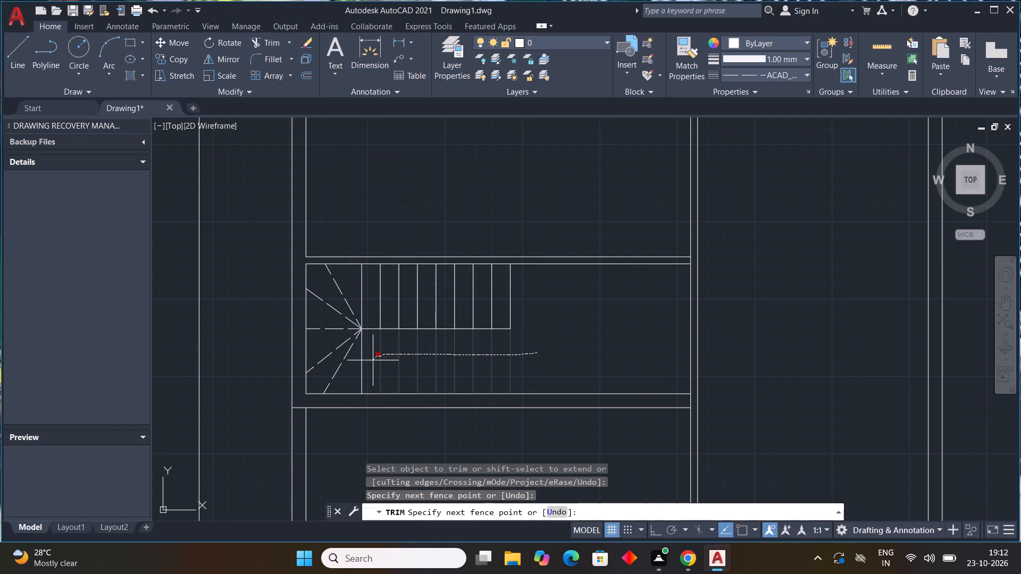
{"action": "left_click_drag", "start_coordinate": [373, 360], "coordinate": [358, 367]}
{"action": "key", "text": "Escape"}
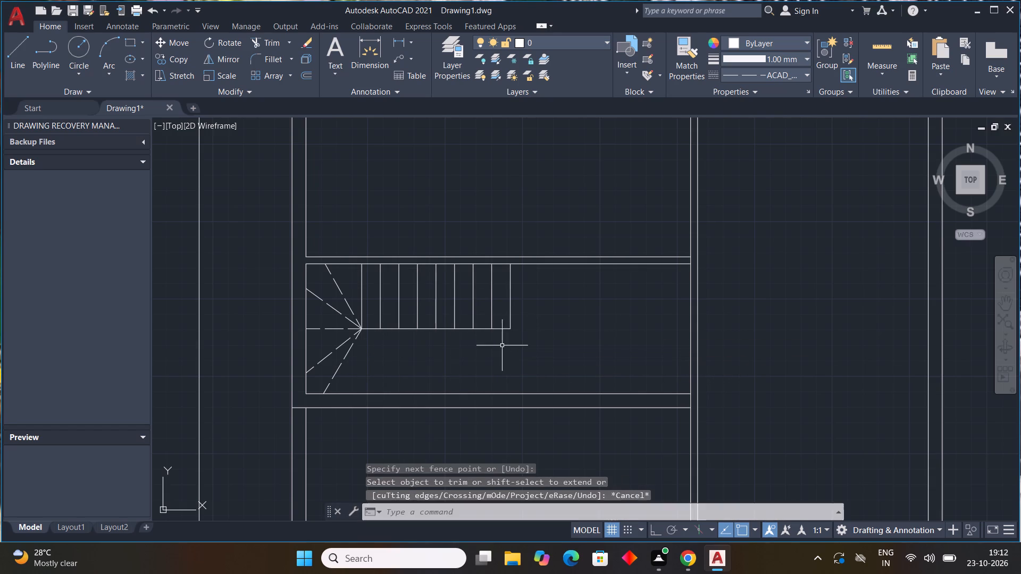
{"action": "key", "text": "Escape"}
{"action": "key", "text": "Escape"}
{"action": "key", "text": "Escape"}
{"action": "key", "text": "Escape"}
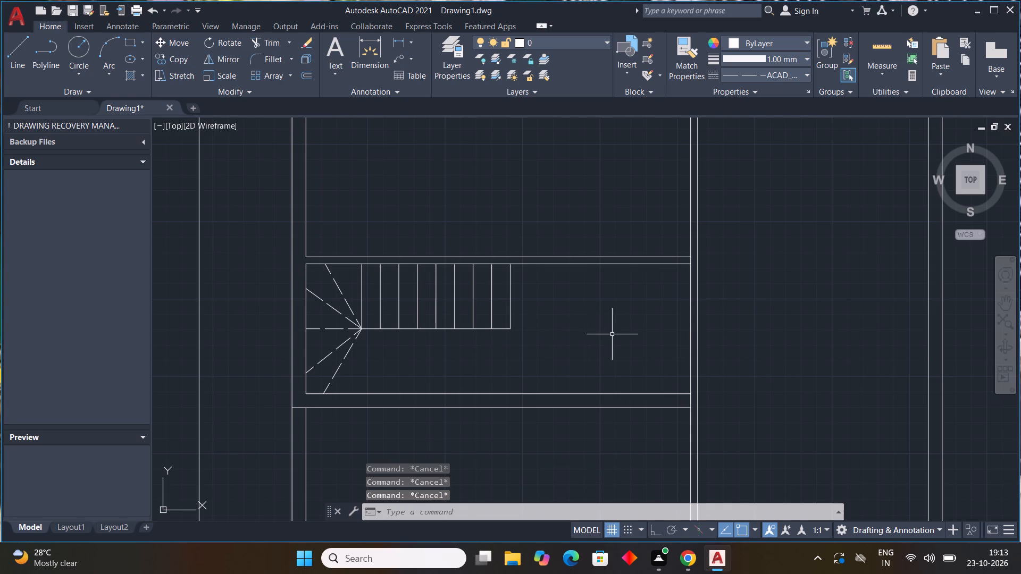
Draw a vertical dashed line from the point where the winder lines meet down to the stairwell's lower wall line.
{"action": "type", "text": "l"}
{"action": "key", "text": "space"}
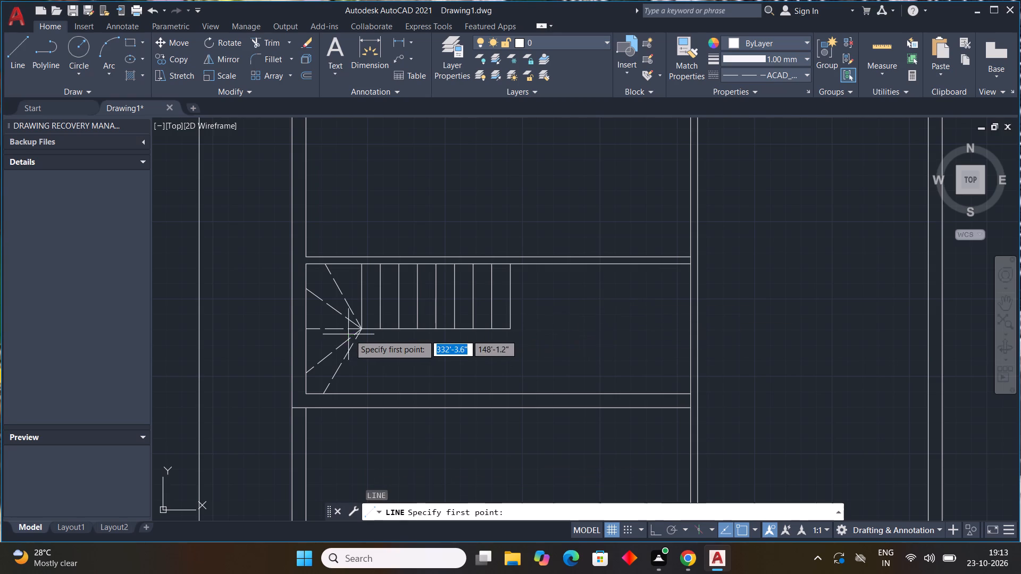
{"action": "scroll", "coordinate": [356, 333], "scroll_direction": "up", "scroll_amount": 3}
{"action": "left_click", "coordinate": [378, 322]}
{"action": "scroll", "coordinate": [397, 398], "scroll_direction": "down", "scroll_amount": 2}
{"action": "middle_click_drag", "start_coordinate": [391, 394], "coordinate": [391, 391]}
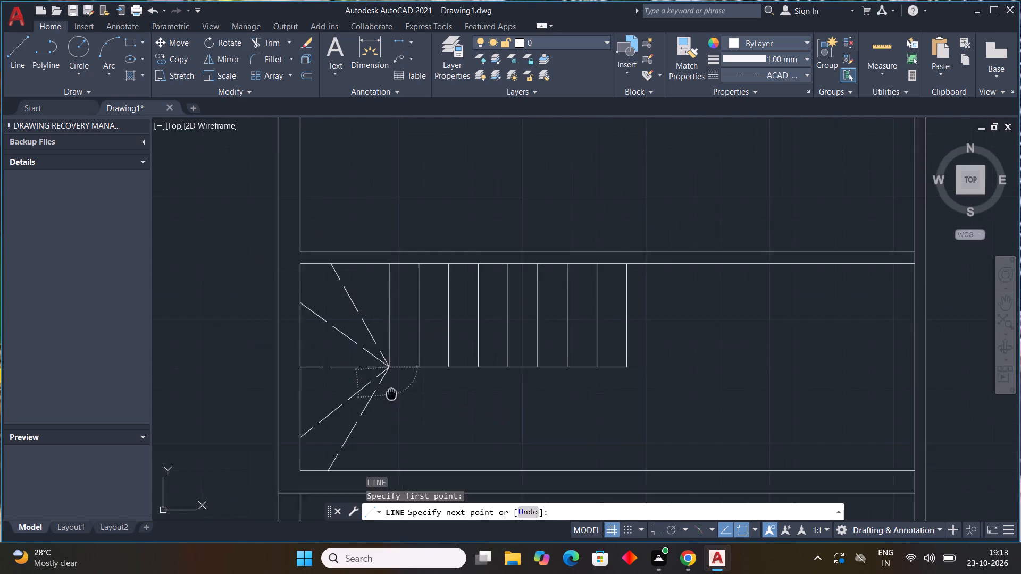
{"action": "middle_click_drag", "start_coordinate": [391, 391], "coordinate": [397, 300]}
{"action": "left_click", "coordinate": [397, 374]}
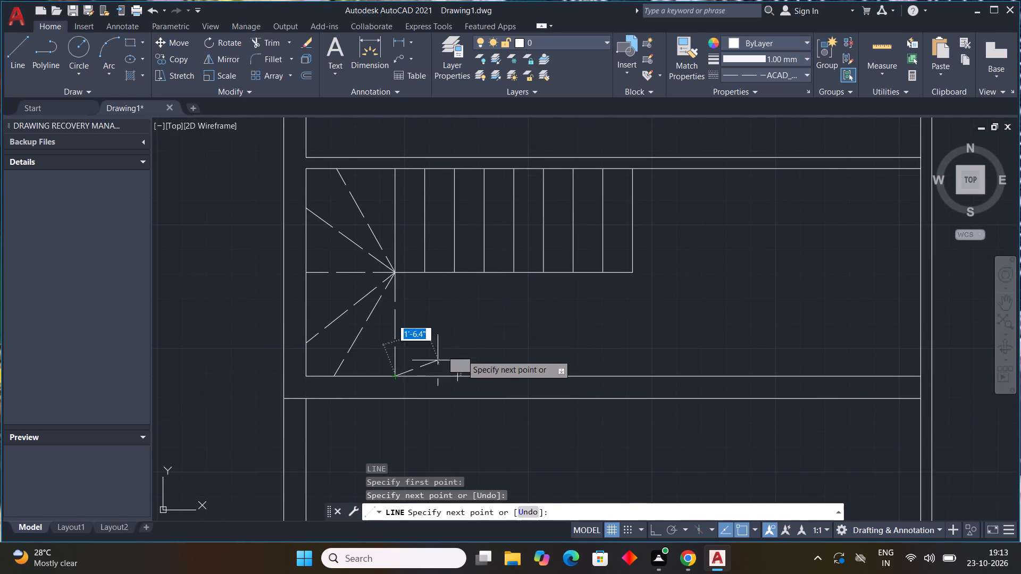
{"action": "key", "text": "Escape"}
Offset the lower dashed line 1' to the right three times in succession to form the dashed treads of the lower flight.
{"action": "type", "text": "off"}
{"action": "key", "text": "space"}
{"action": "type", "text": "1'"}
{"action": "key", "text": "Return"}
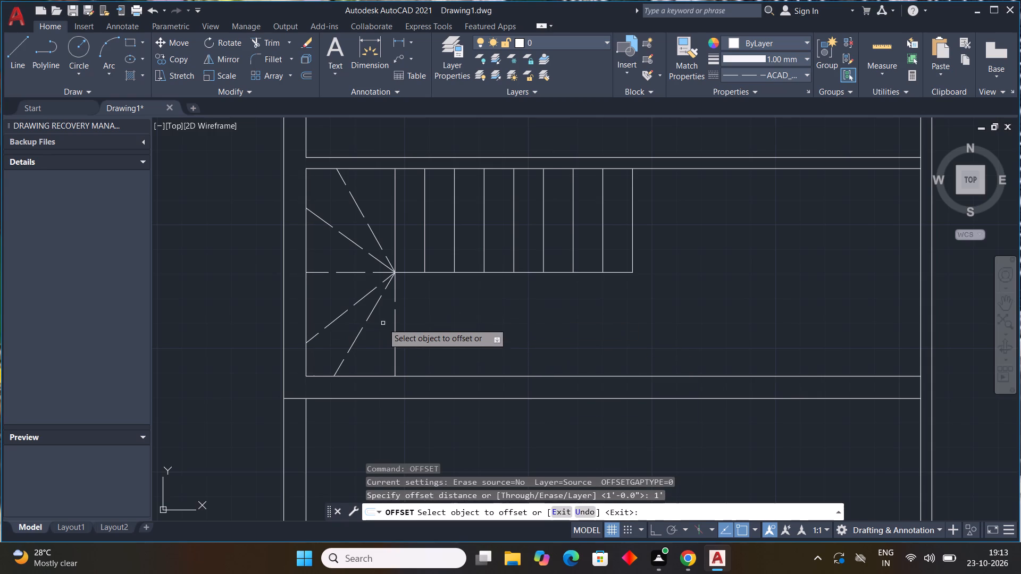
{"action": "left_click", "coordinate": [395, 324]}
{"action": "left_click", "coordinate": [436, 333]}
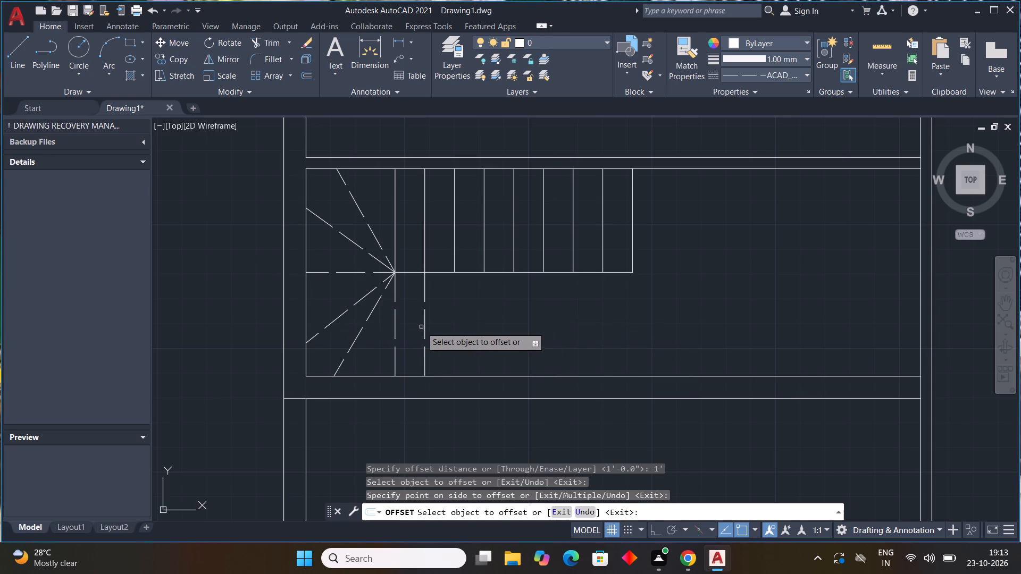
{"action": "left_click", "coordinate": [424, 327]}
{"action": "left_click", "coordinate": [458, 330]}
{"action": "left_click_drag", "start_coordinate": [453, 321], "coordinate": [458, 324]}
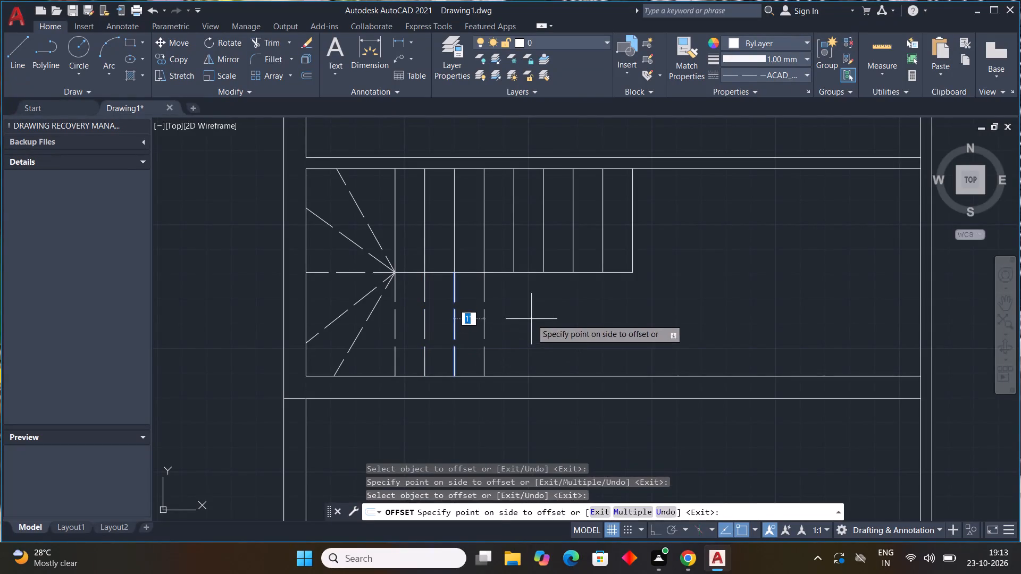
{"action": "left_click", "coordinate": [532, 318]}
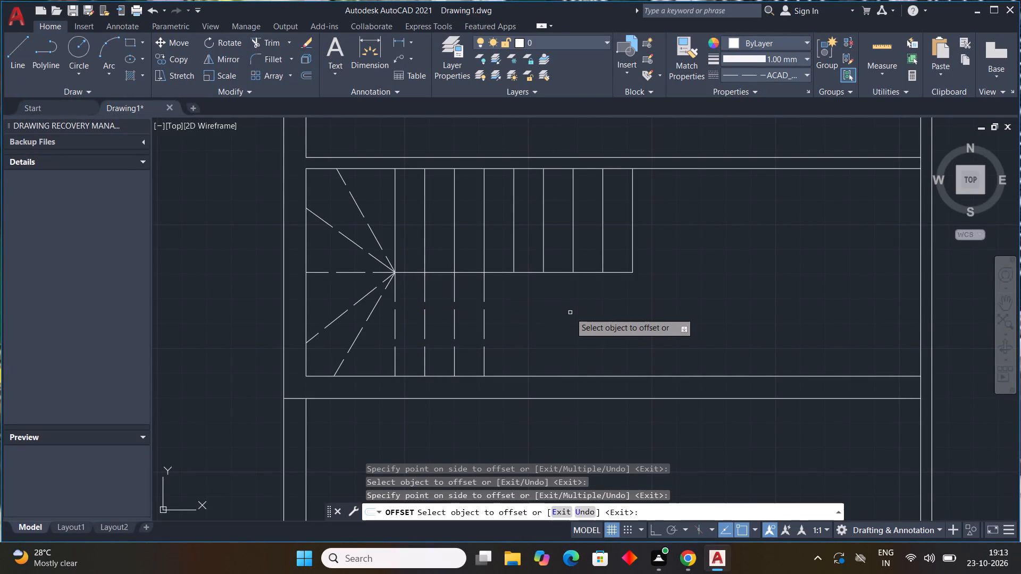
{"action": "key", "text": "Escape"}
{"action": "key", "text": "Escape"}
{"action": "key", "text": "Escape"}
{"action": "key", "text": "Escape"}
{"action": "key", "text": "Escape"}
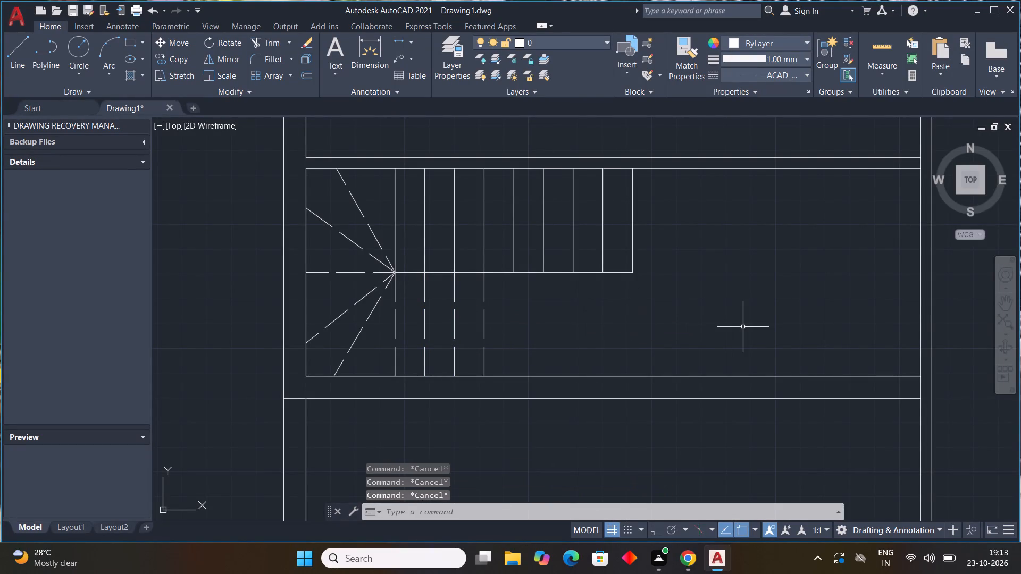
{"action": "key", "text": "Escape"}
{"action": "key", "text": "Escape"}
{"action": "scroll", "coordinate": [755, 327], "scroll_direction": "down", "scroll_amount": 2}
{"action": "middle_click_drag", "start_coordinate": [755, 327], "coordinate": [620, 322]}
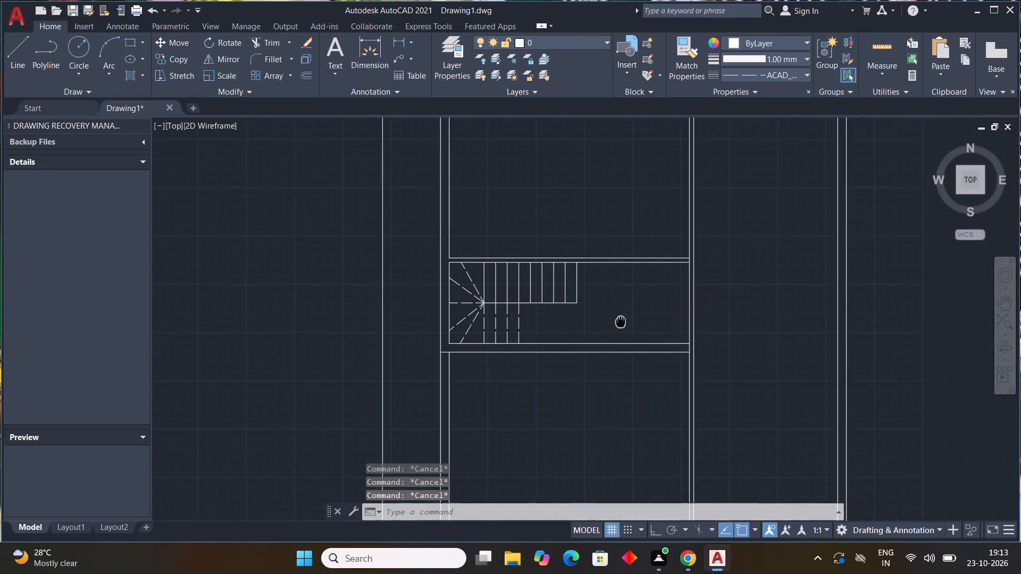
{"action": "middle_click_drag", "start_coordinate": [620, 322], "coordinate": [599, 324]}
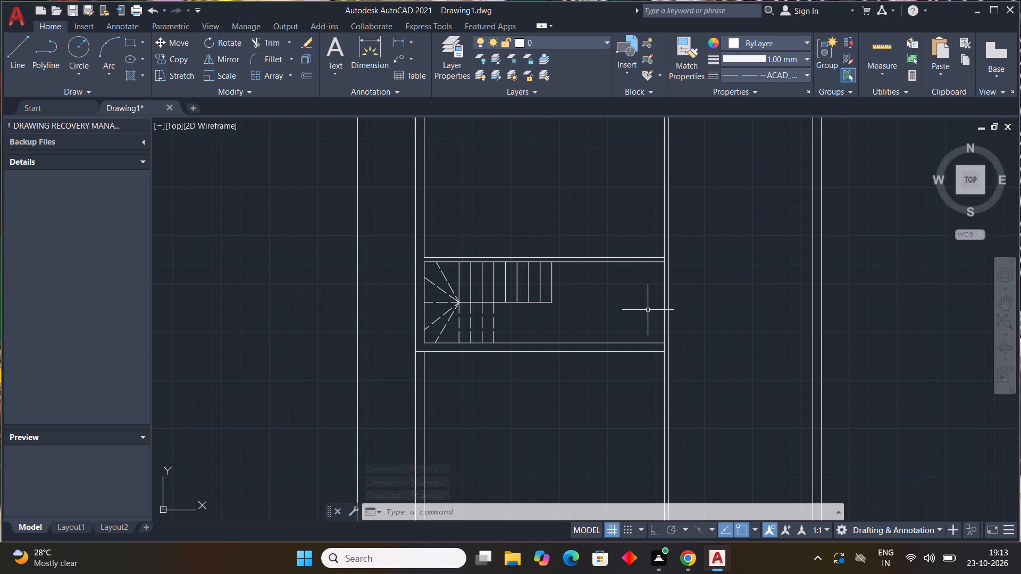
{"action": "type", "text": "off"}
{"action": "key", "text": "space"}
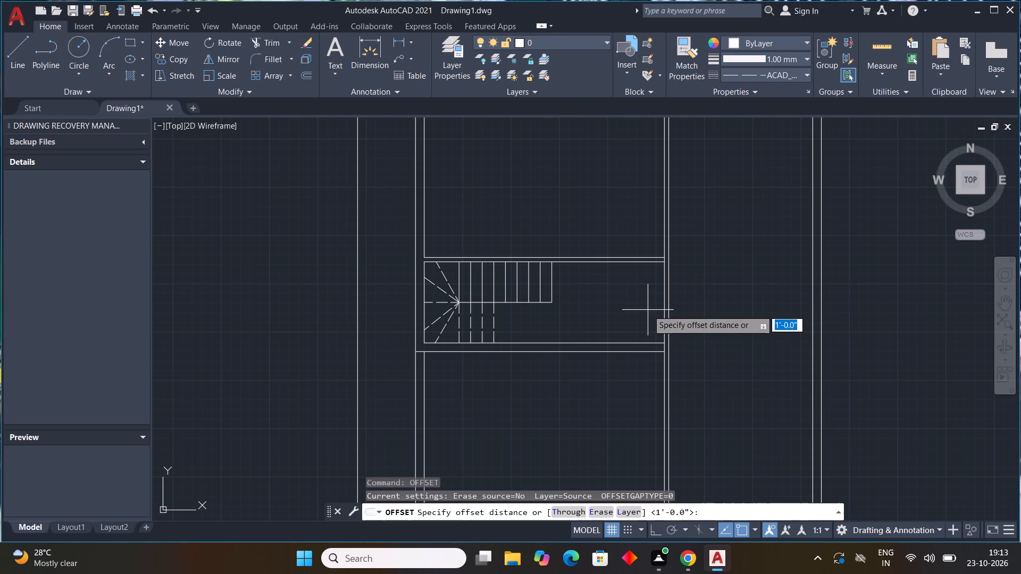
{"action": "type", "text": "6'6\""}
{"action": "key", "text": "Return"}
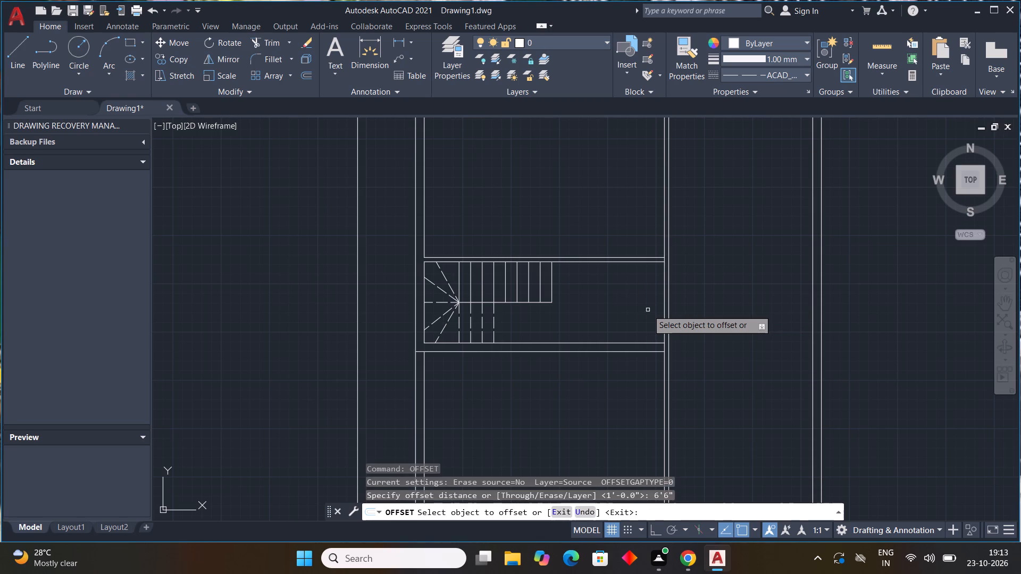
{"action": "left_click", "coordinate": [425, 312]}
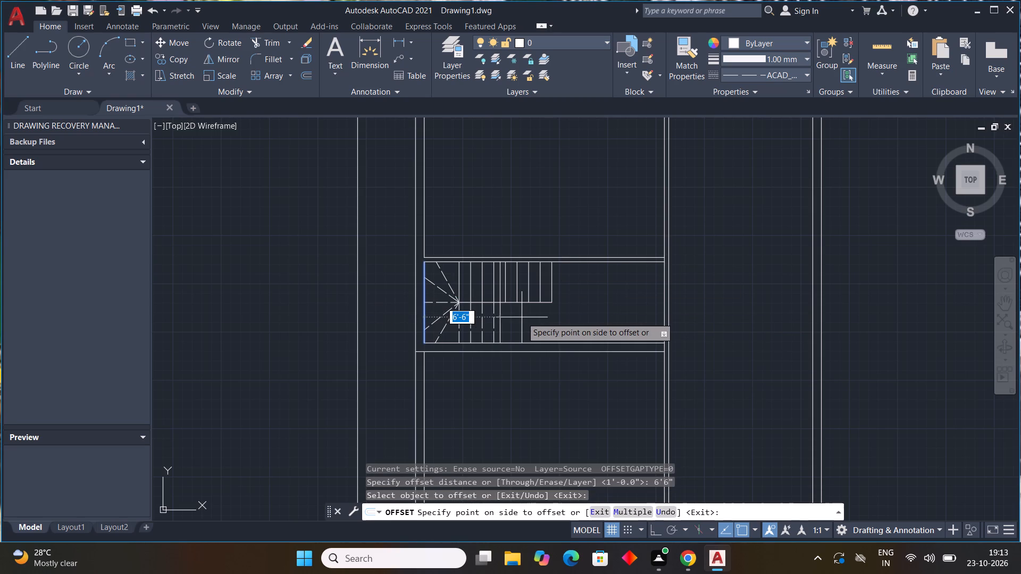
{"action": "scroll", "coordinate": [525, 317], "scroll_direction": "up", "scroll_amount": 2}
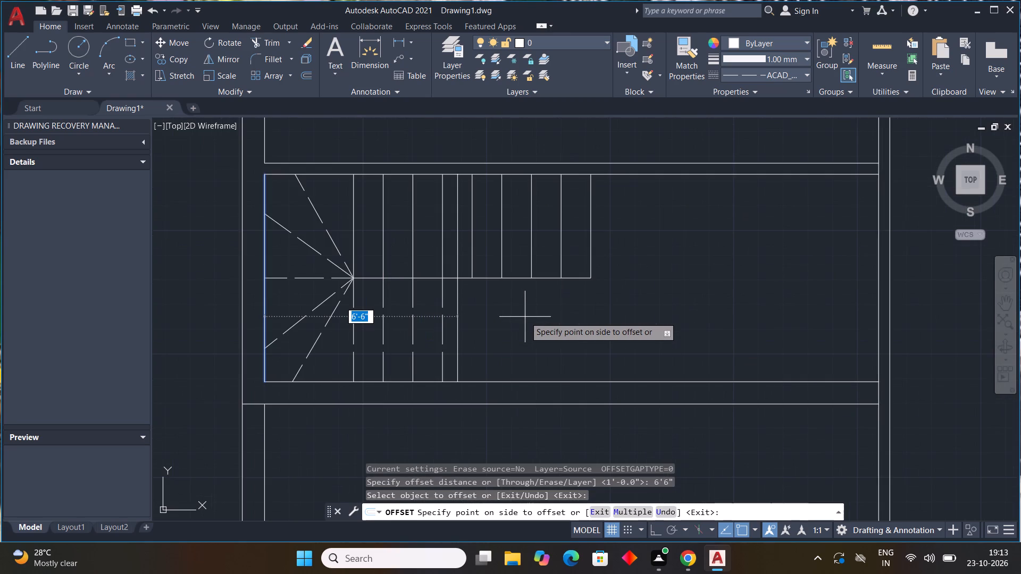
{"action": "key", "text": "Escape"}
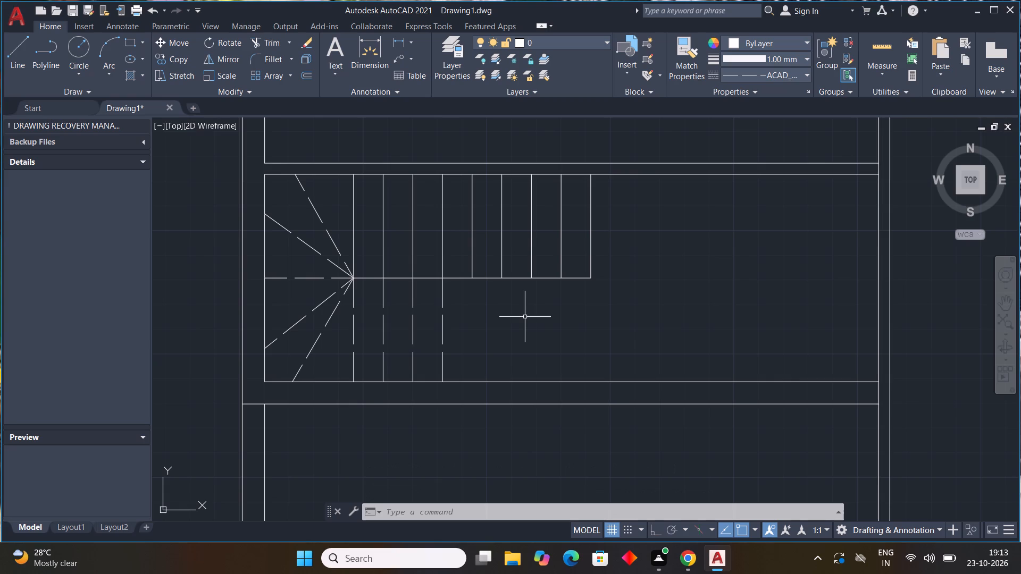
Draw a short vertical line across the wall above the stairs, aligned with the right end of the kitchen counter.
{"action": "scroll", "coordinate": [621, 170], "scroll_direction": "down", "scroll_amount": 5}
{"action": "middle_click_drag", "start_coordinate": [664, 226], "coordinate": [651, 236]}
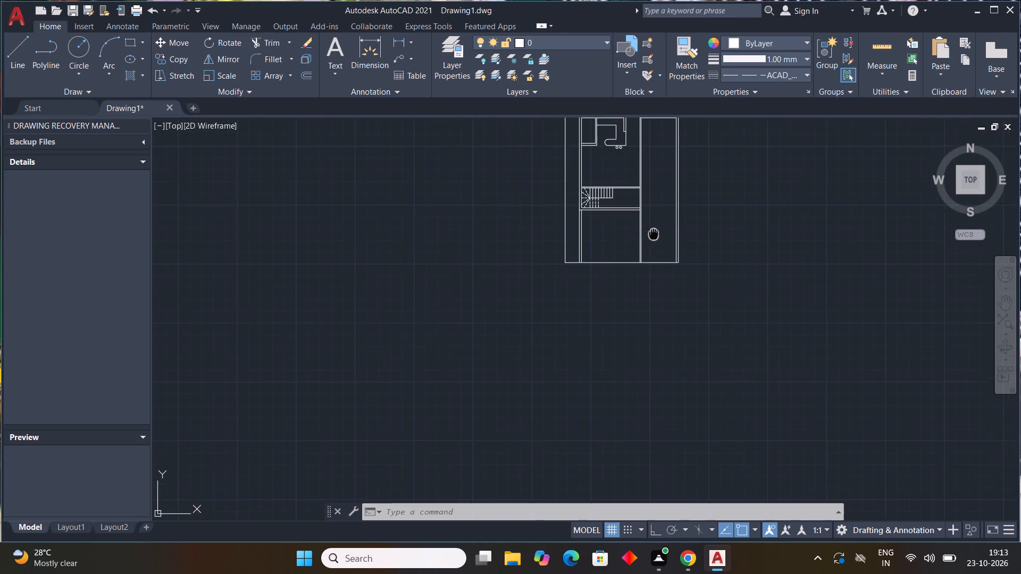
{"action": "middle_click_drag", "start_coordinate": [651, 236], "coordinate": [579, 288]}
{"action": "scroll", "coordinate": [537, 189], "scroll_direction": "up", "scroll_amount": 4}
{"action": "scroll", "coordinate": [608, 254], "scroll_direction": "down", "scroll_amount": 2}
{"action": "middle_click_drag", "start_coordinate": [604, 252], "coordinate": [588, 220]}
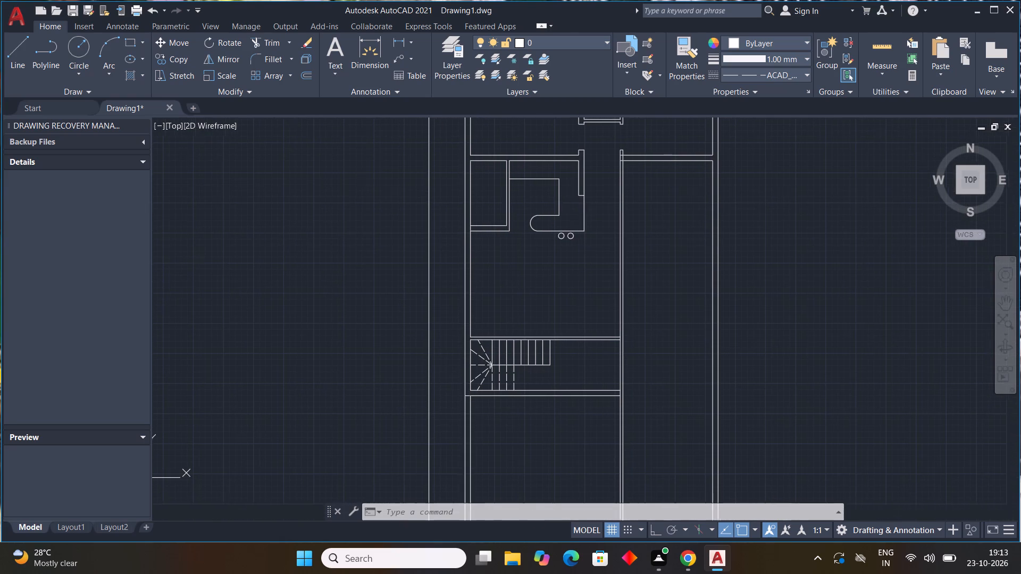
{"action": "type", "text": "l"}
{"action": "key", "text": "space"}
{"action": "scroll", "coordinate": [585, 243], "scroll_direction": "up", "scroll_amount": 1}
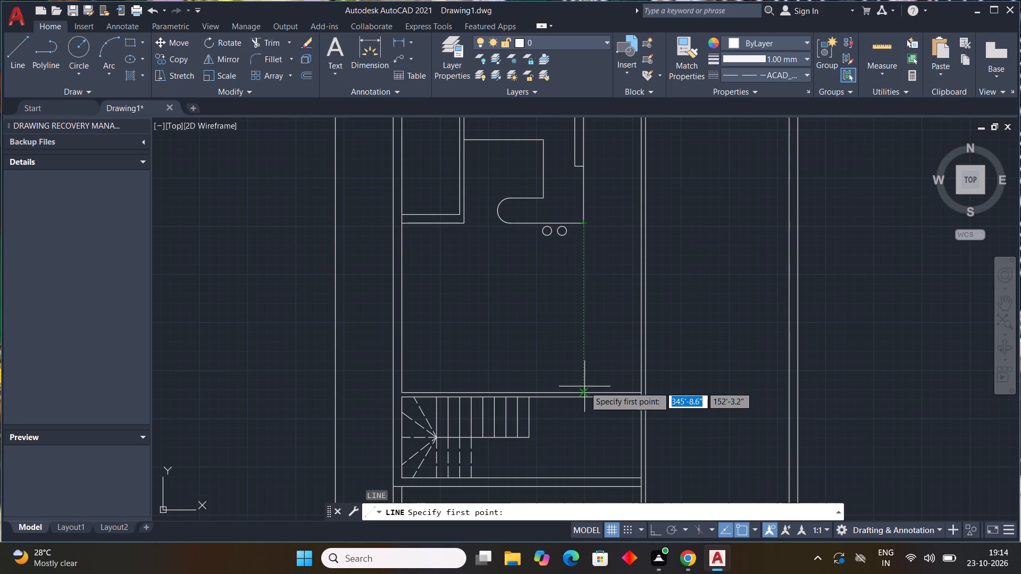
{"action": "scroll", "coordinate": [584, 386], "scroll_direction": "up", "scroll_amount": 1}
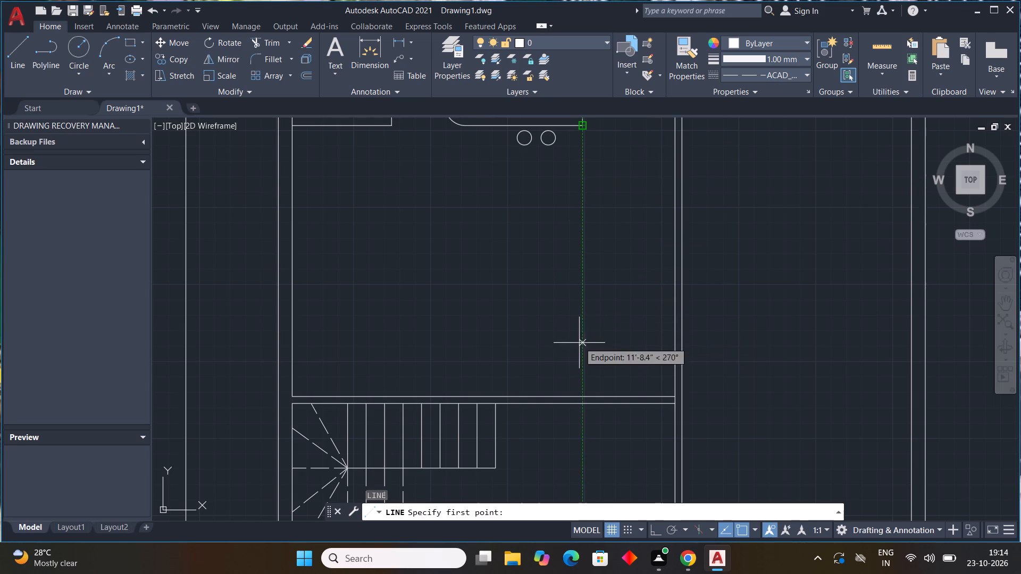
{"action": "scroll", "coordinate": [583, 398], "scroll_direction": "up", "scroll_amount": 2}
{"action": "left_click", "coordinate": [584, 393]}
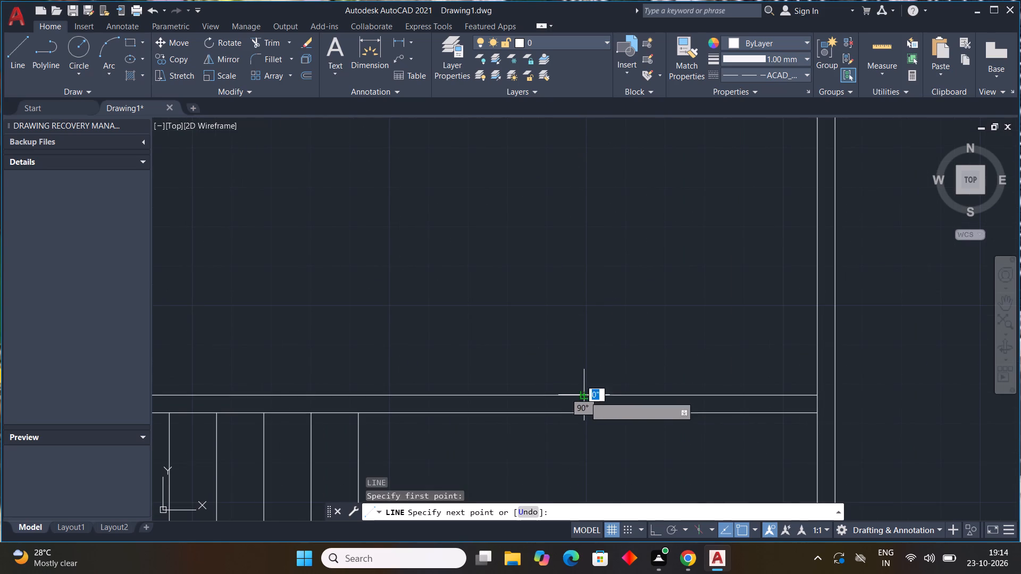
{"action": "left_click", "coordinate": [583, 411]}
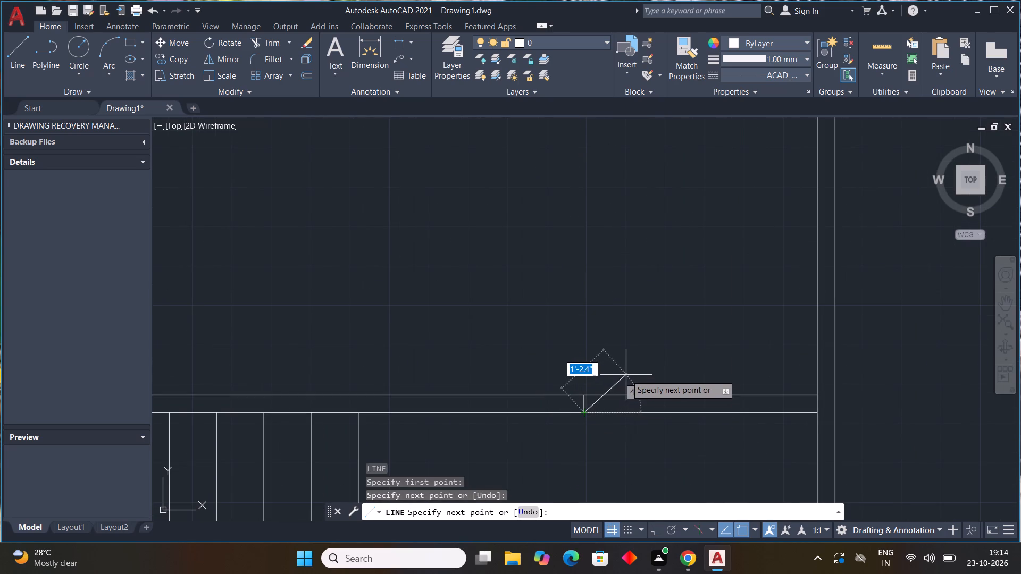
{"action": "key", "text": "Escape"}
Draw a matching short vertical line across the wall below the stairs, aligned with the one in the upper wall.
{"action": "scroll", "coordinate": [619, 414], "scroll_direction": "down", "scroll_amount": 2}
{"action": "middle_click_drag", "start_coordinate": [614, 419], "coordinate": [519, 286]}
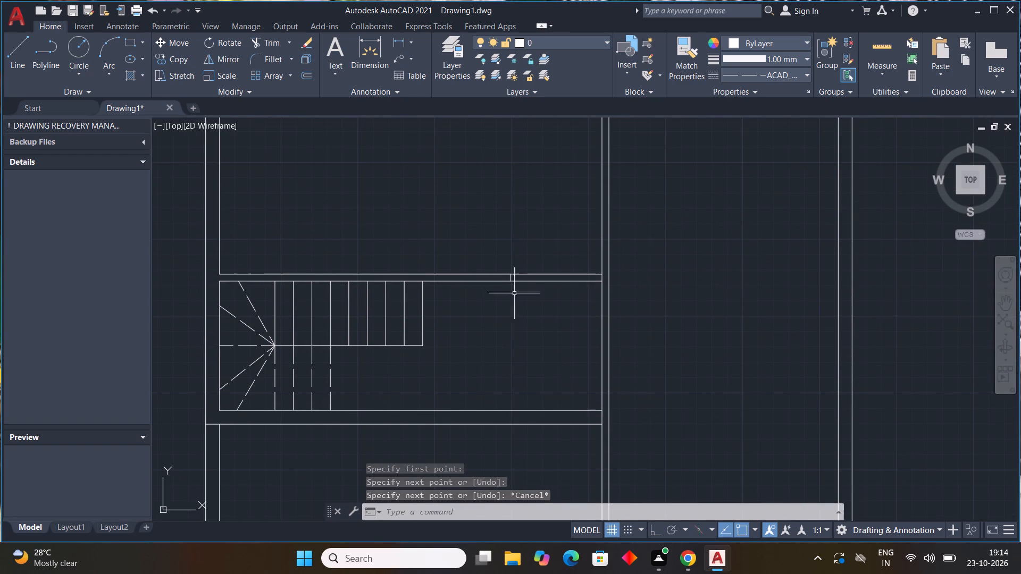
{"action": "type", "text": "l"}
{"action": "key", "text": "space"}
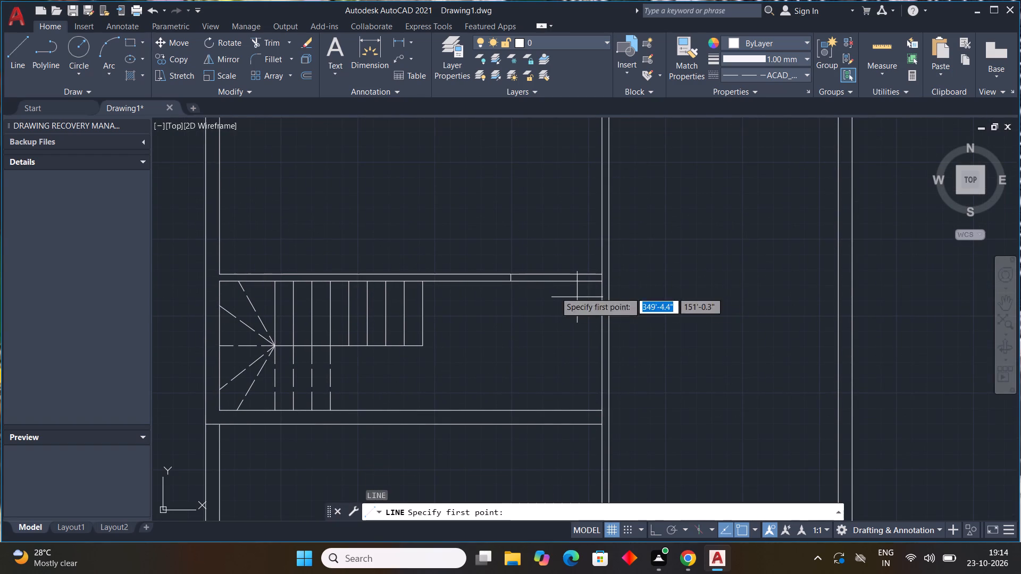
{"action": "left_click", "coordinate": [512, 412]}
{"action": "left_click", "coordinate": [509, 425]}
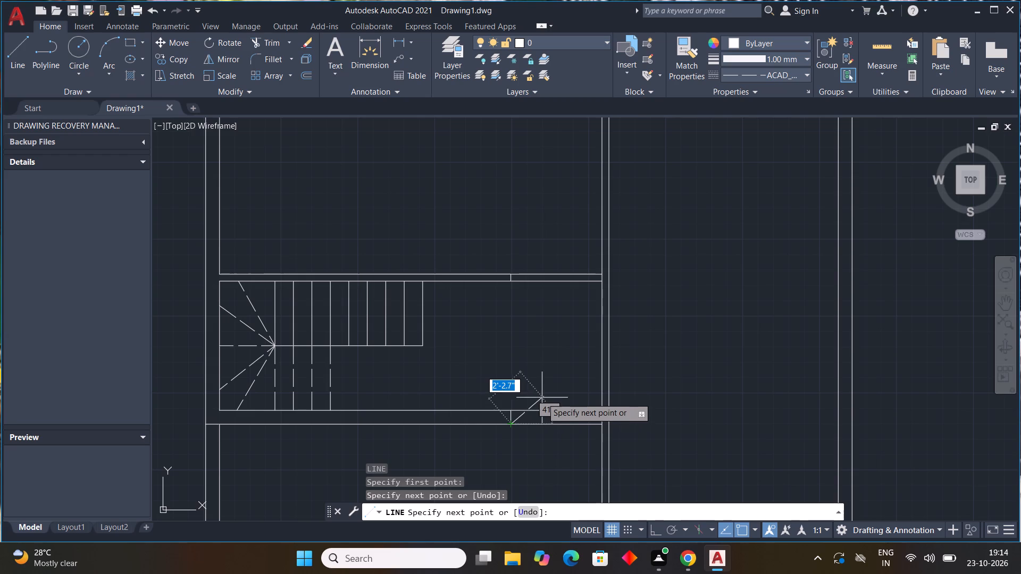
{"action": "key", "text": "Escape"}
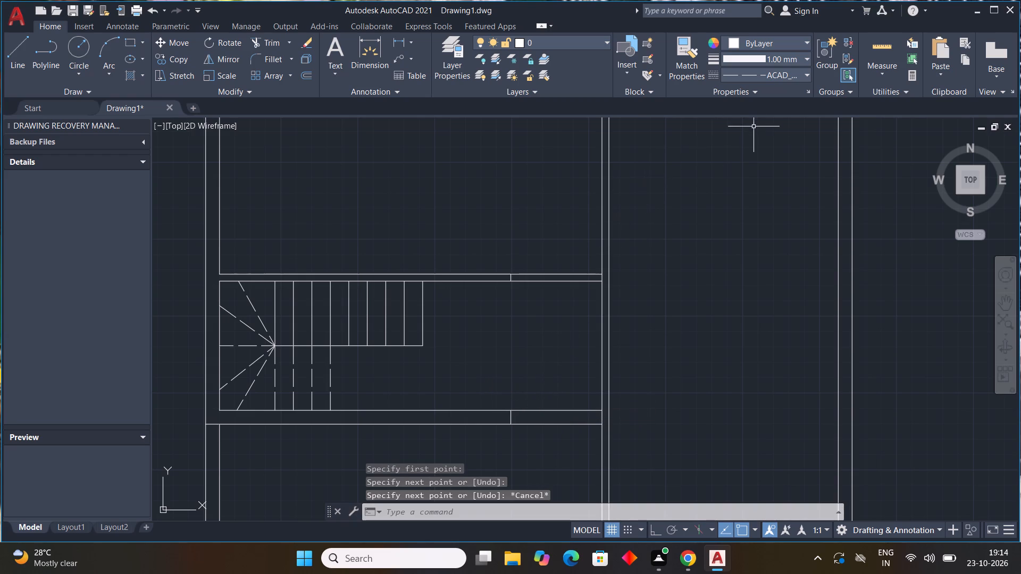
Set the current linetype back to ByLayer.
{"action": "left_click", "coordinate": [759, 66]}
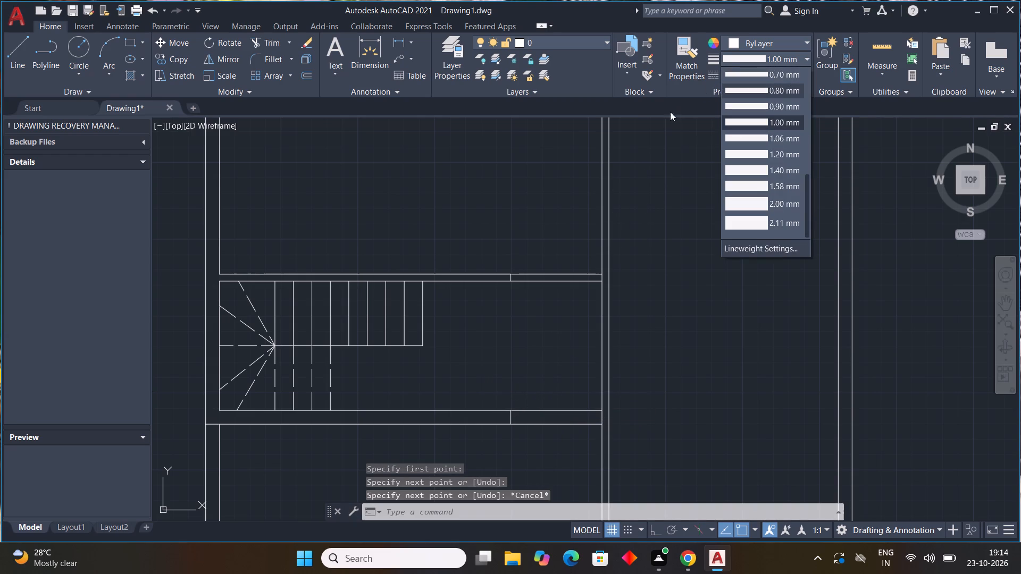
{"action": "left_click", "coordinate": [670, 113]}
{"action": "left_click", "coordinate": [741, 73]}
{"action": "left_click", "coordinate": [737, 90]}
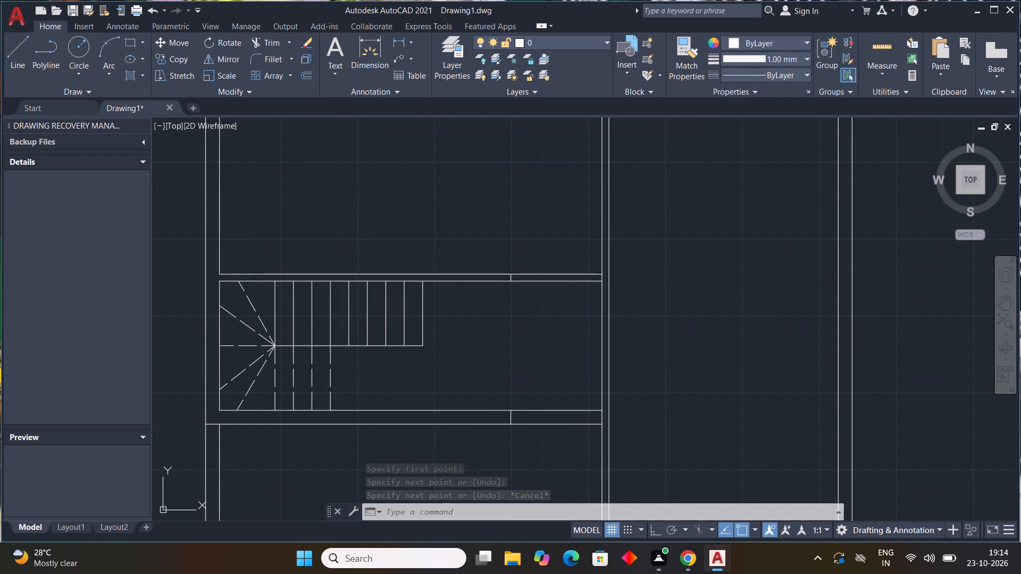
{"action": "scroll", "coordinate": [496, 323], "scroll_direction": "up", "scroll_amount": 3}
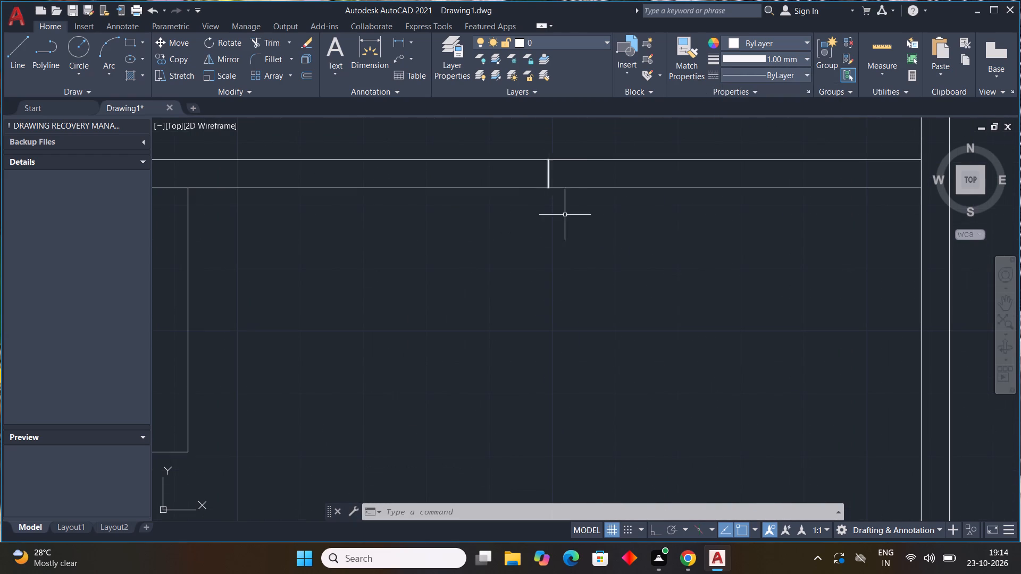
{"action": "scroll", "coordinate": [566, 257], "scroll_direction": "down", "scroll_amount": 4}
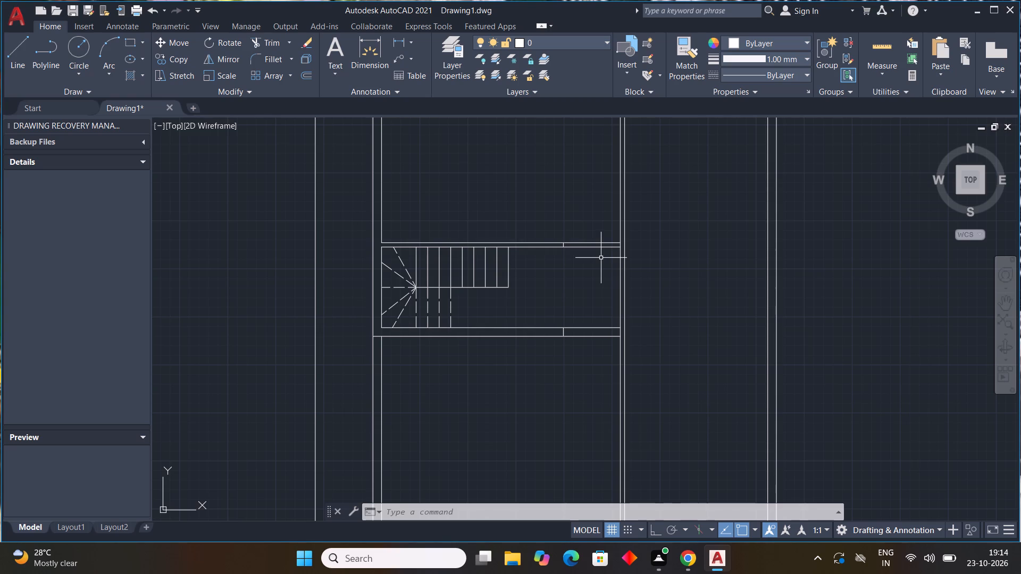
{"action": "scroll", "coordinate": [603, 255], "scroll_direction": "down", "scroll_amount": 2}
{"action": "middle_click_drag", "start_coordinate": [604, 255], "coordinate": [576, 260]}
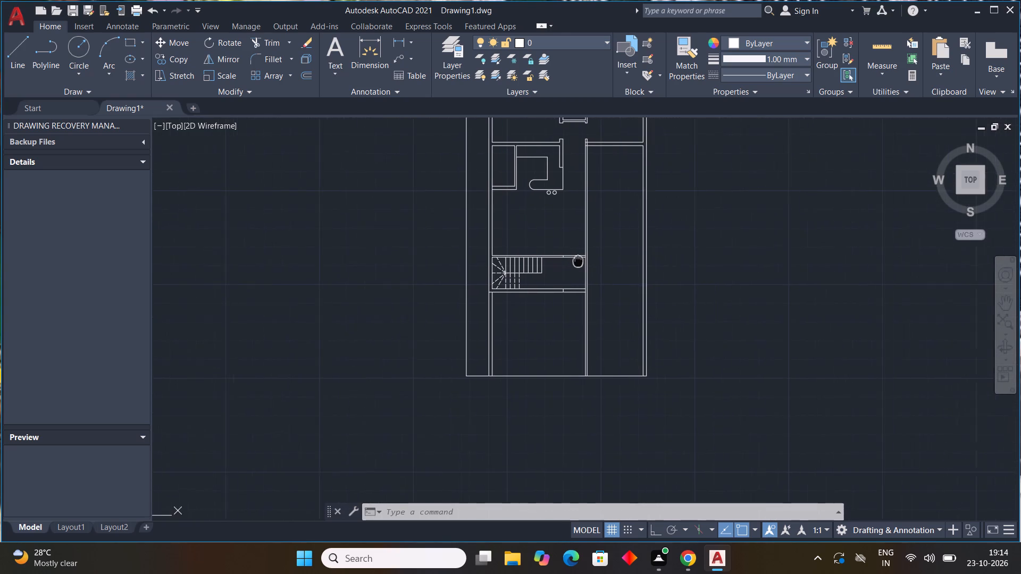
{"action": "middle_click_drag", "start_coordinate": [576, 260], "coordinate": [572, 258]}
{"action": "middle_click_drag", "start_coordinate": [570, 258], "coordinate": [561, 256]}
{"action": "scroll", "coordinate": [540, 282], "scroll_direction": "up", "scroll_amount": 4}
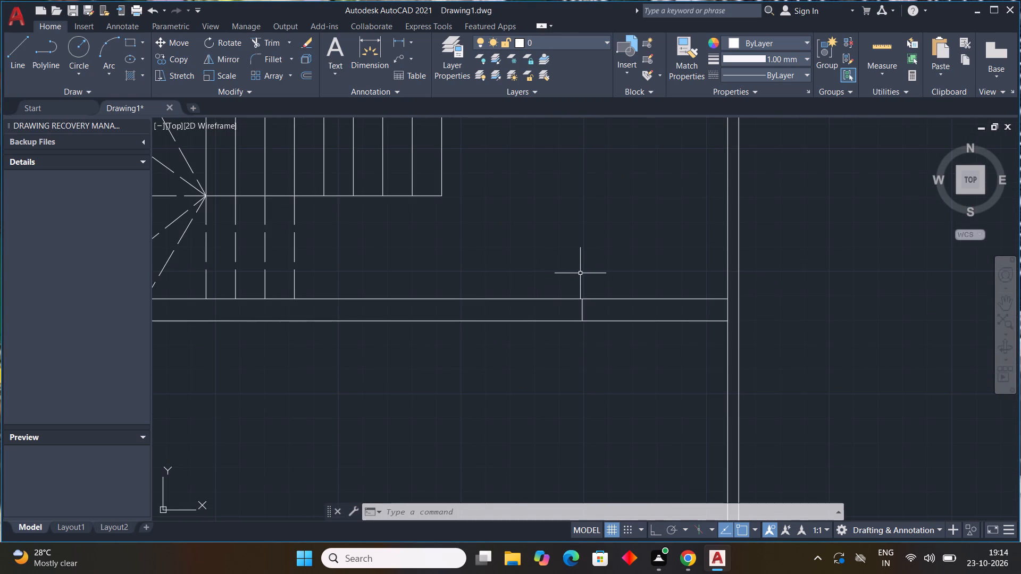
Draw three sides of a small room, 3' deep and 4' wide, rising from the wall below the stairs, just left of its short vertical line.
{"action": "type", "text": "l"}
{"action": "key", "text": "space"}
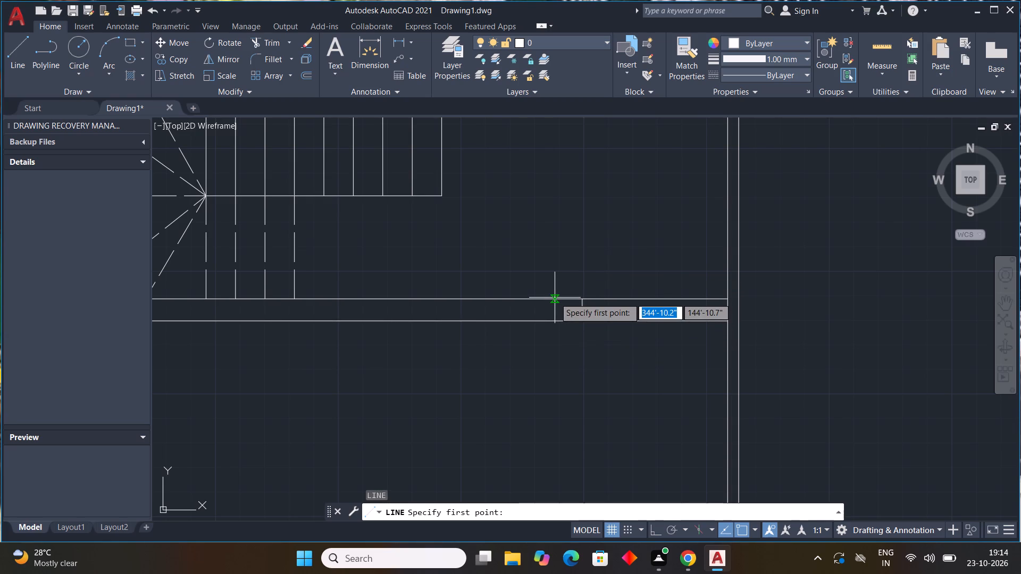
{"action": "left_click_drag", "start_coordinate": [555, 298], "coordinate": [554, 293]}
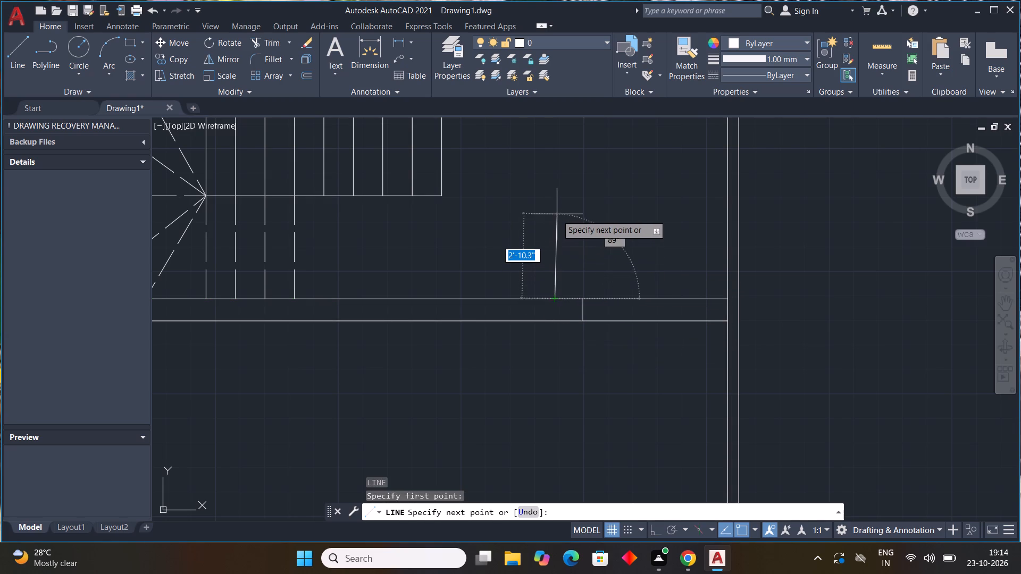
{"action": "key", "text": "F8"}
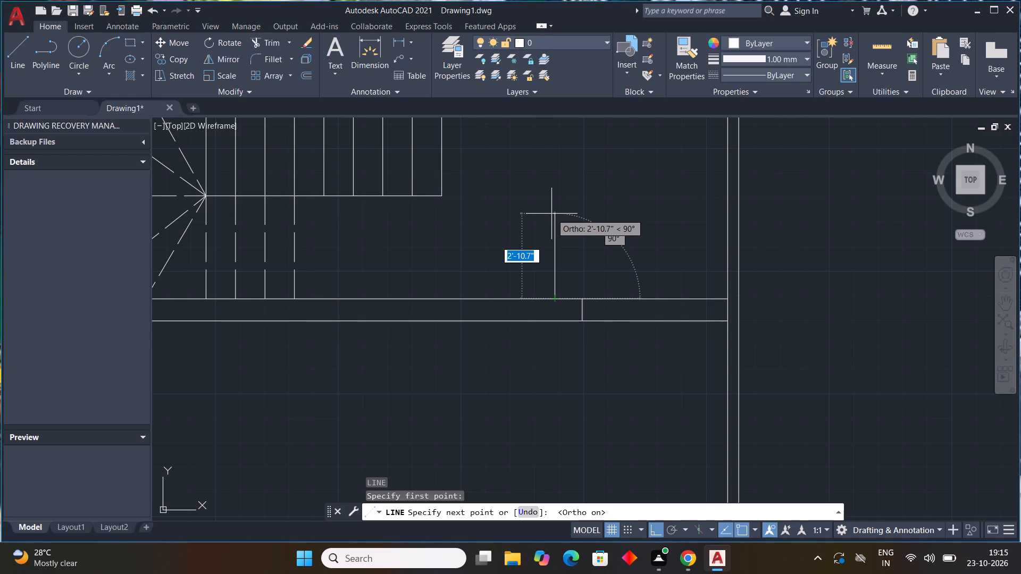
{"action": "key", "text": "3"}
{"action": "key", "text": "apostrophe"}
{"action": "key", "text": "Return"}
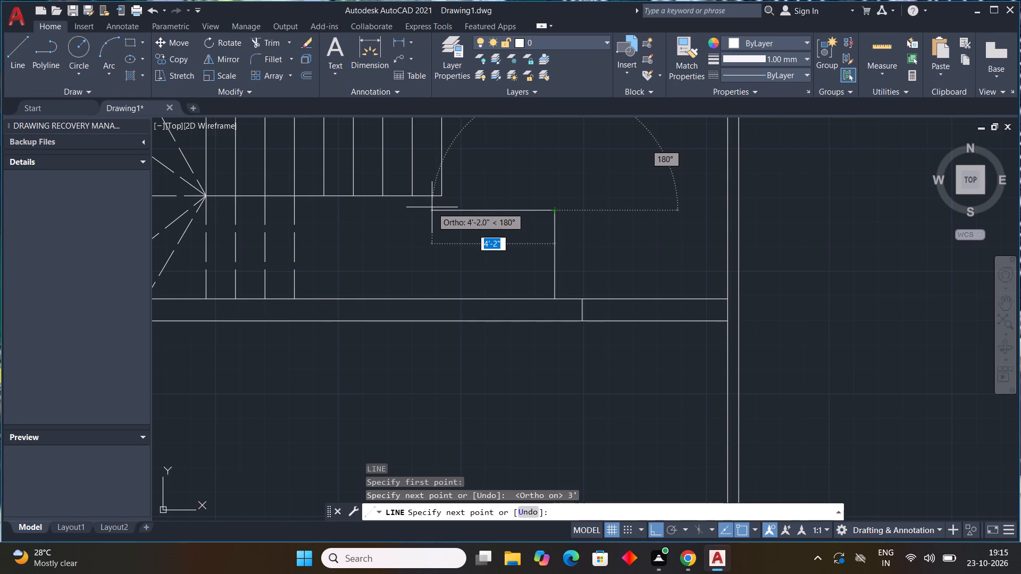
{"action": "type", "text": "4'"}
{"action": "key", "text": "Return"}
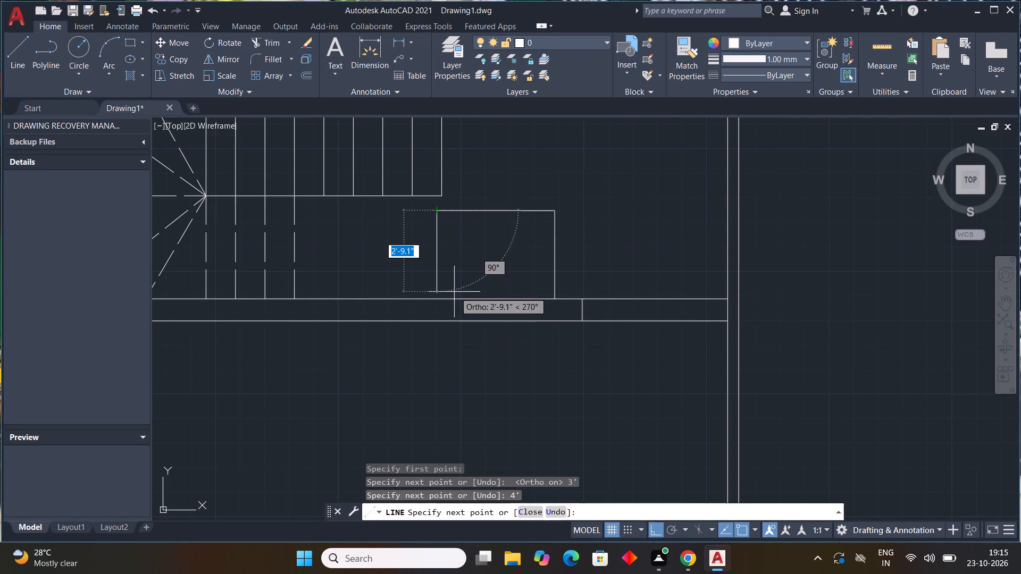
{"action": "left_click", "coordinate": [441, 300]}
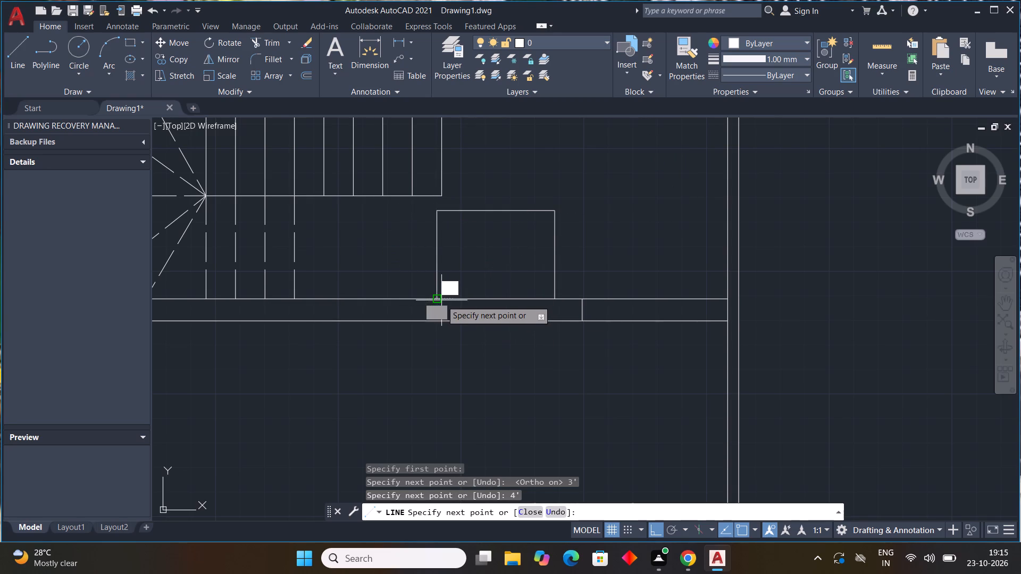
{"action": "key", "text": "Escape"}
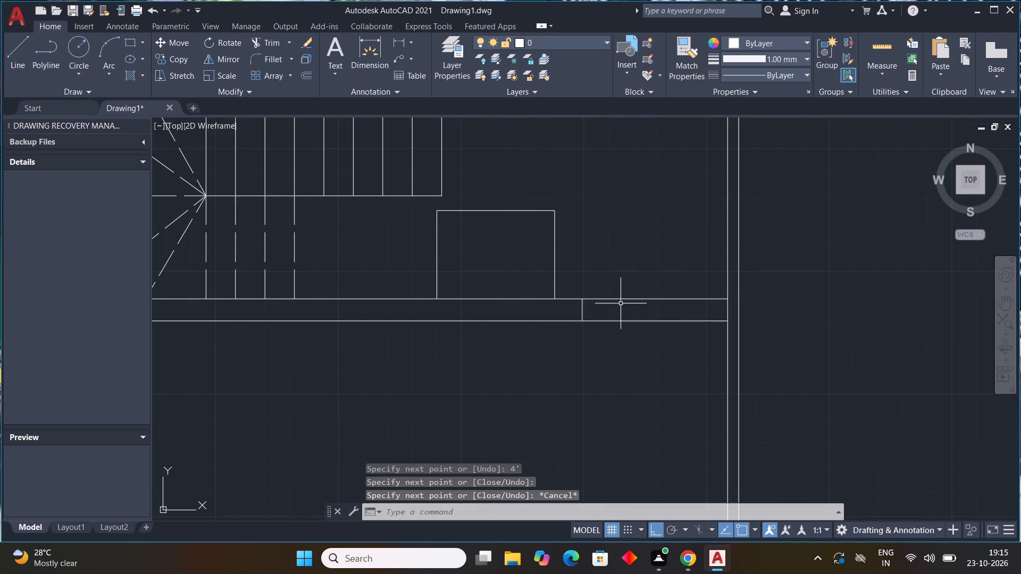
Offset the small room's right, top and left lines 4.5" outward to form its wall thickness.
{"action": "type", "text": "off"}
{"action": "key", "text": "space"}
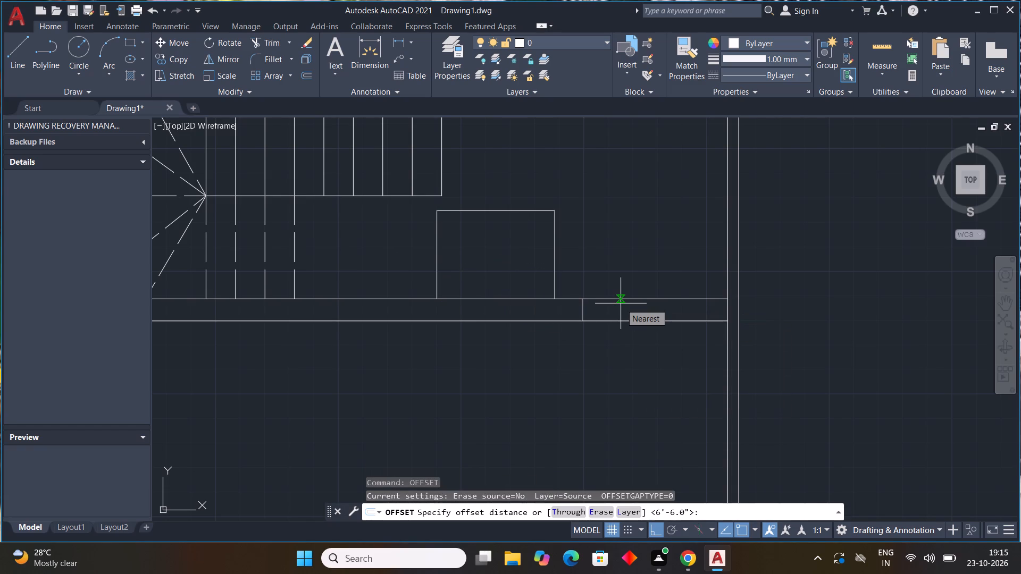
{"action": "key", "text": "4"}
{"action": "type", "text": ".5\""}
{"action": "key", "text": "Return"}
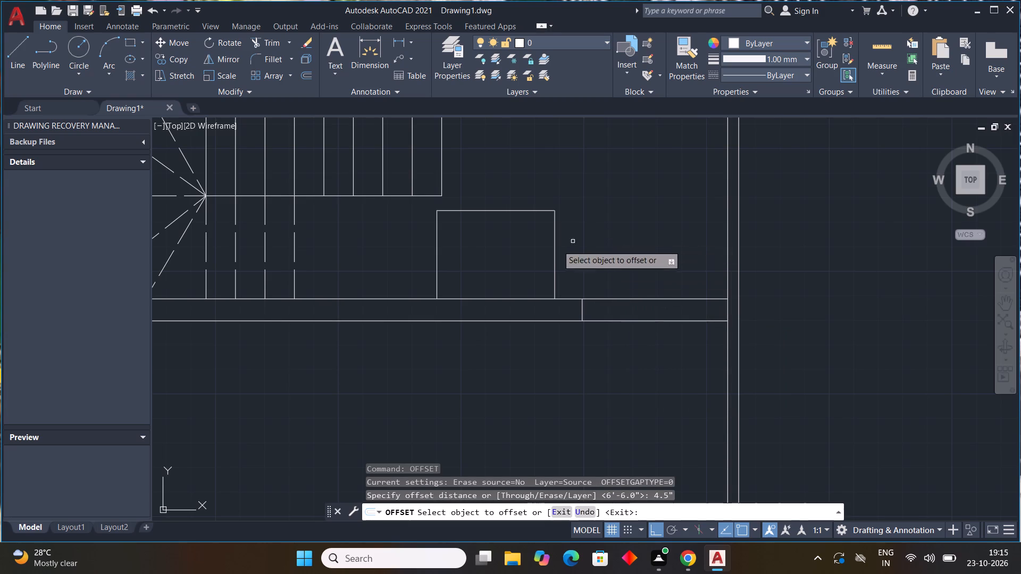
{"action": "left_click_drag", "start_coordinate": [555, 250], "coordinate": [562, 251]}
{"action": "left_click", "coordinate": [575, 252]}
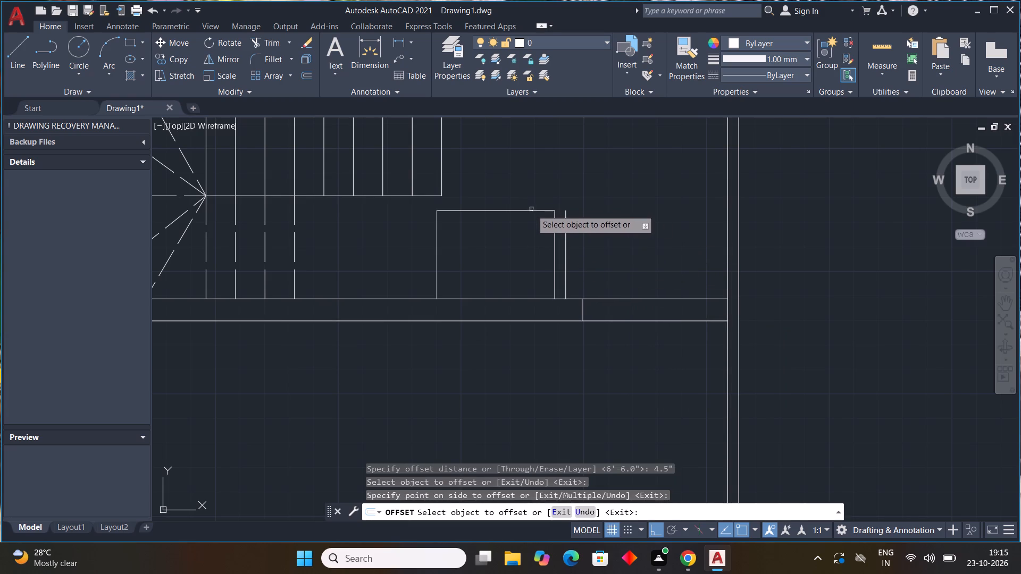
{"action": "left_click", "coordinate": [531, 210]}
{"action": "left_click", "coordinate": [523, 192]}
{"action": "left_click_drag", "start_coordinate": [438, 240], "coordinate": [384, 243]}
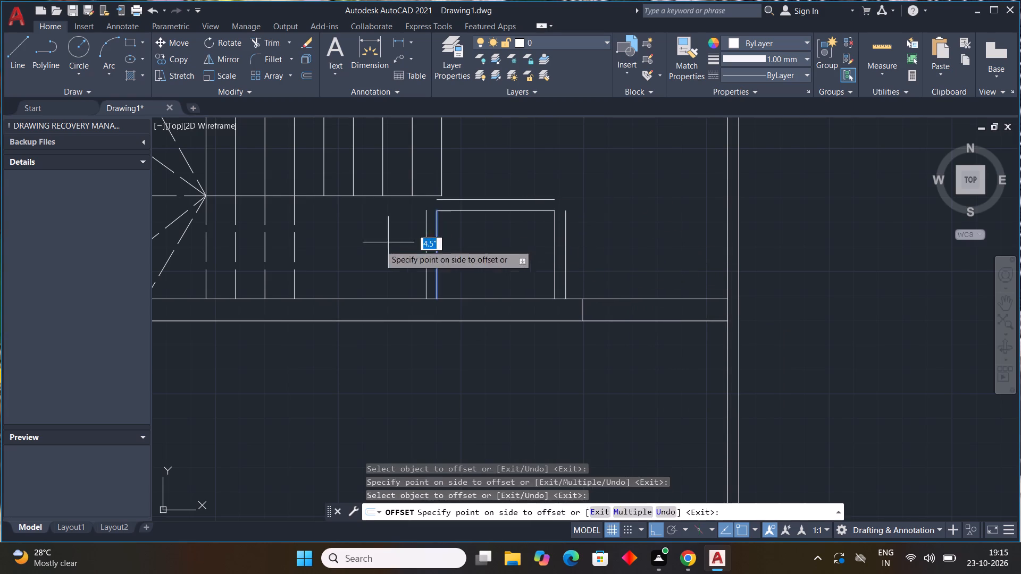
{"action": "left_click", "coordinate": [376, 245]}
{"action": "key", "text": "Escape"}
{"action": "key", "text": "Escape"}
{"action": "key", "text": "Escape"}
{"action": "key", "text": "Escape"}
{"action": "key", "text": "Escape"}
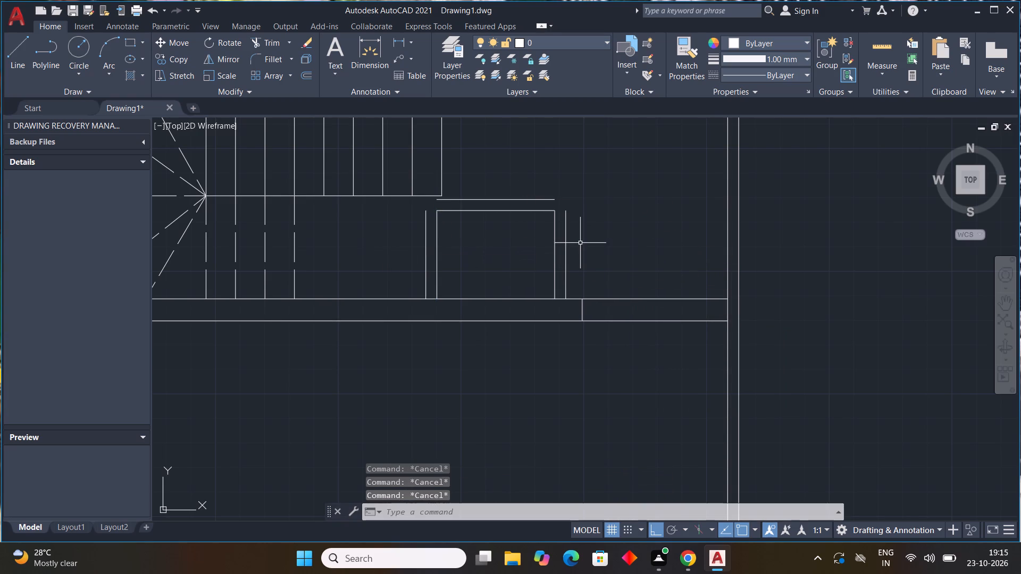
Draw short lines joining the offset lines to close the small room's two outer upper corners.
{"action": "type", "text": "l"}
{"action": "key", "text": "space"}
{"action": "scroll", "coordinate": [572, 208], "scroll_direction": "up", "scroll_amount": 2}
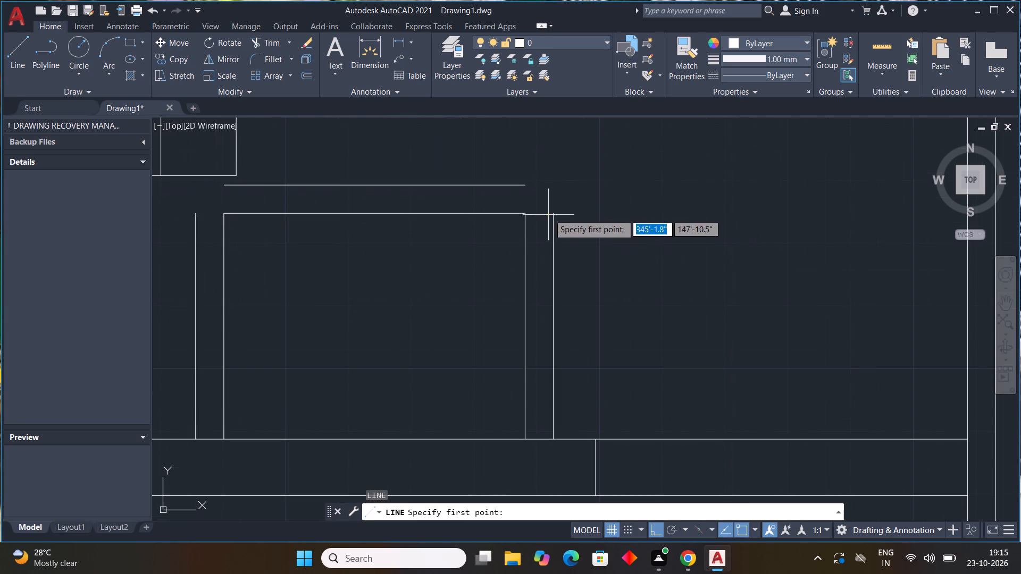
{"action": "left_click_drag", "start_coordinate": [552, 213], "coordinate": [552, 204]}
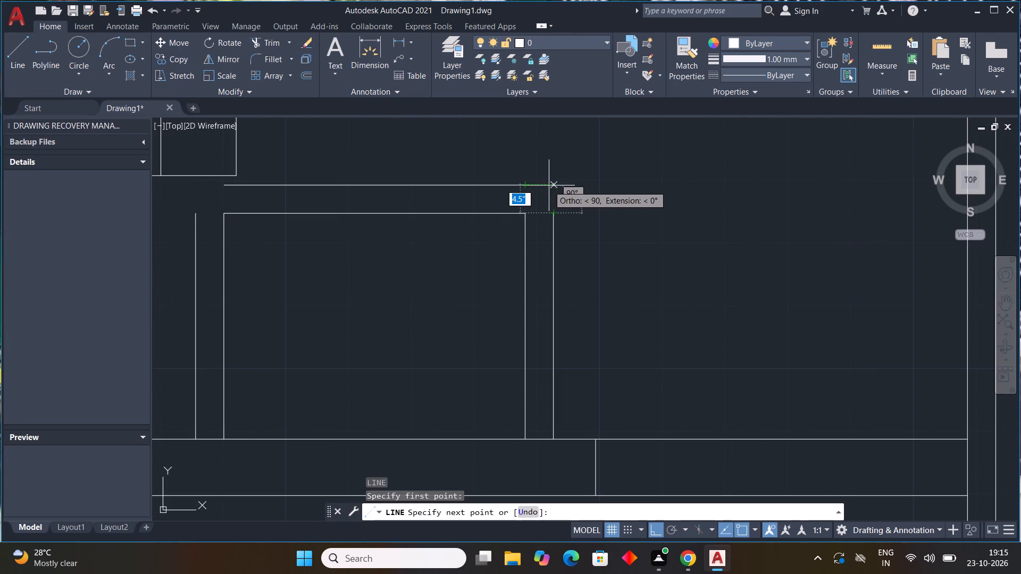
{"action": "left_click", "coordinate": [553, 184]}
{"action": "left_click", "coordinate": [528, 185]}
{"action": "key", "text": "Escape"}
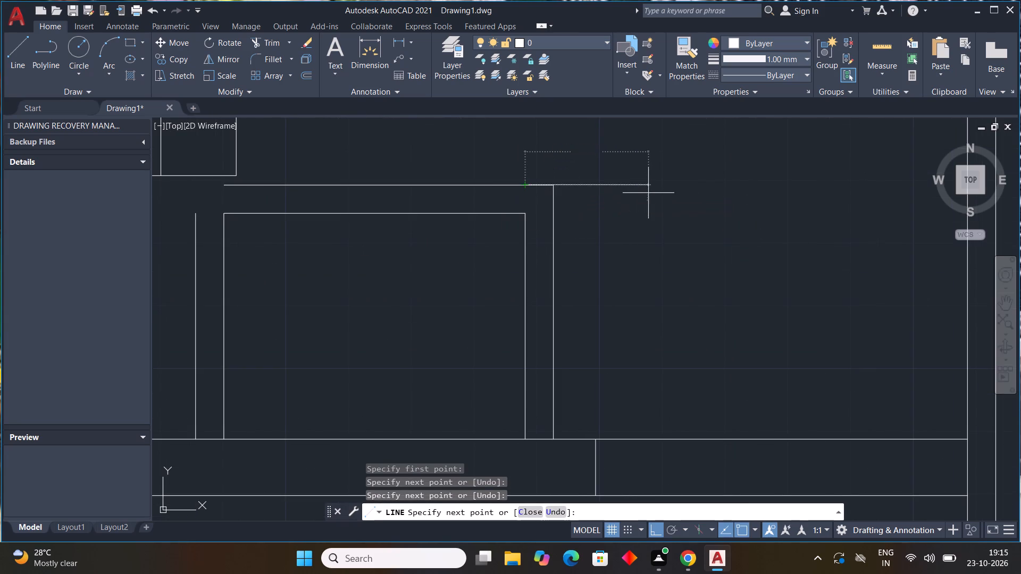
{"action": "key", "text": "space"}
{"action": "left_click", "coordinate": [197, 210]}
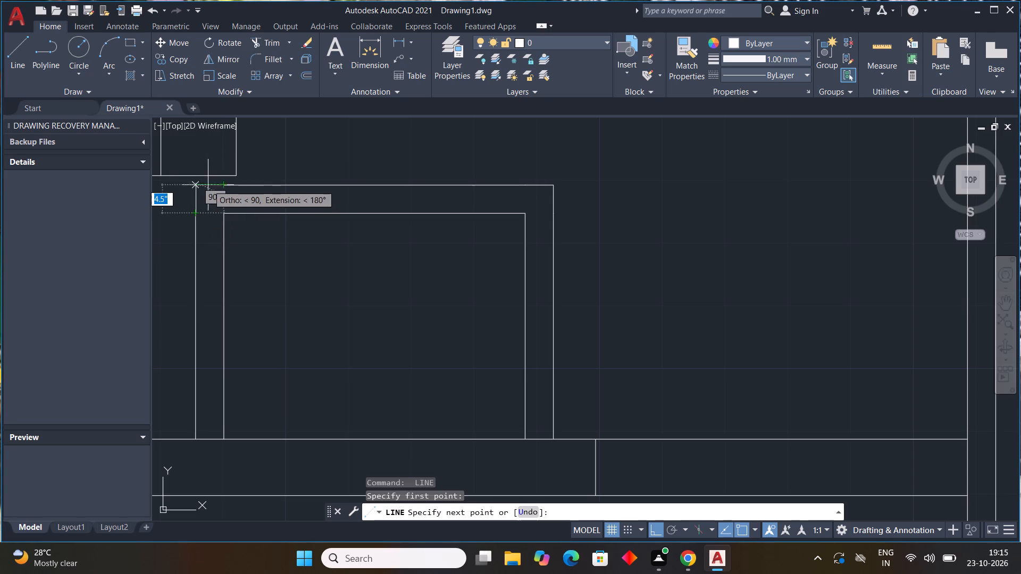
{"action": "left_click", "coordinate": [196, 184]}
{"action": "left_click", "coordinate": [220, 184]}
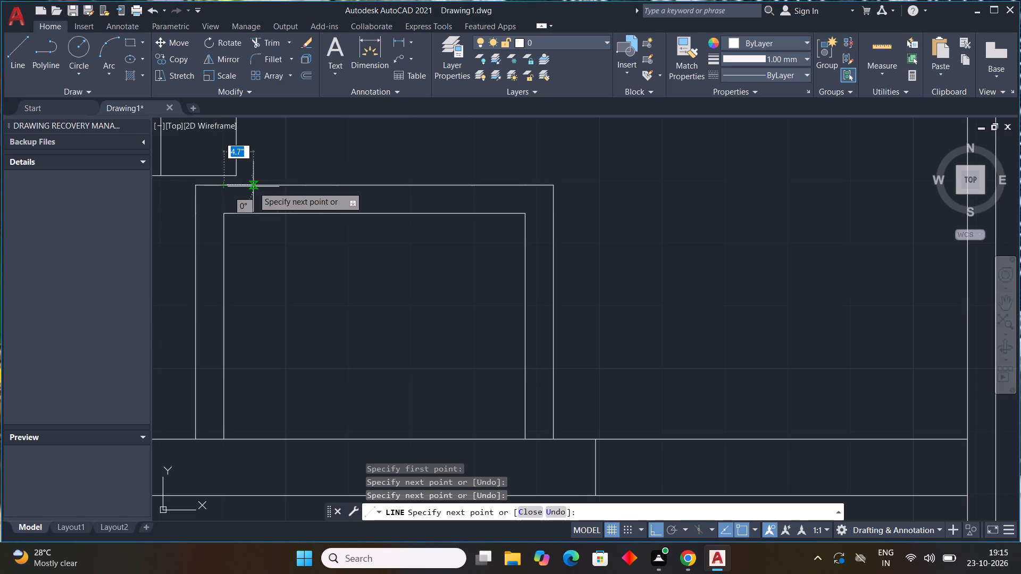
{"action": "key", "text": "Escape"}
Draw a short horizontal line across the small room's right wall, just above the main wall, as the lower door jamb.
{"action": "scroll", "coordinate": [361, 210], "scroll_direction": "down", "scroll_amount": 1}
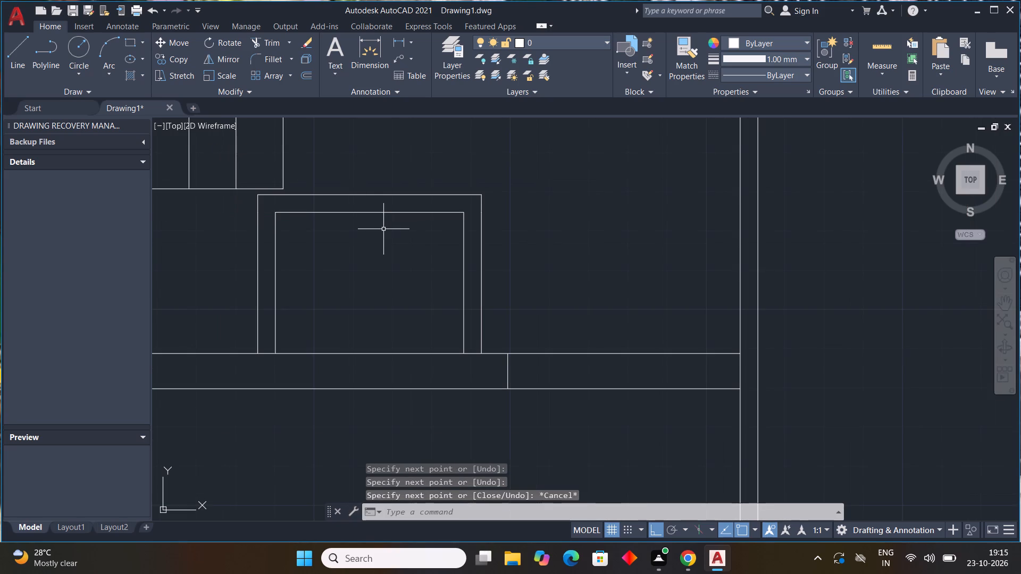
{"action": "middle_click_drag", "start_coordinate": [384, 229], "coordinate": [339, 202]}
{"action": "middle_click_drag", "start_coordinate": [336, 201], "coordinate": [322, 200]}
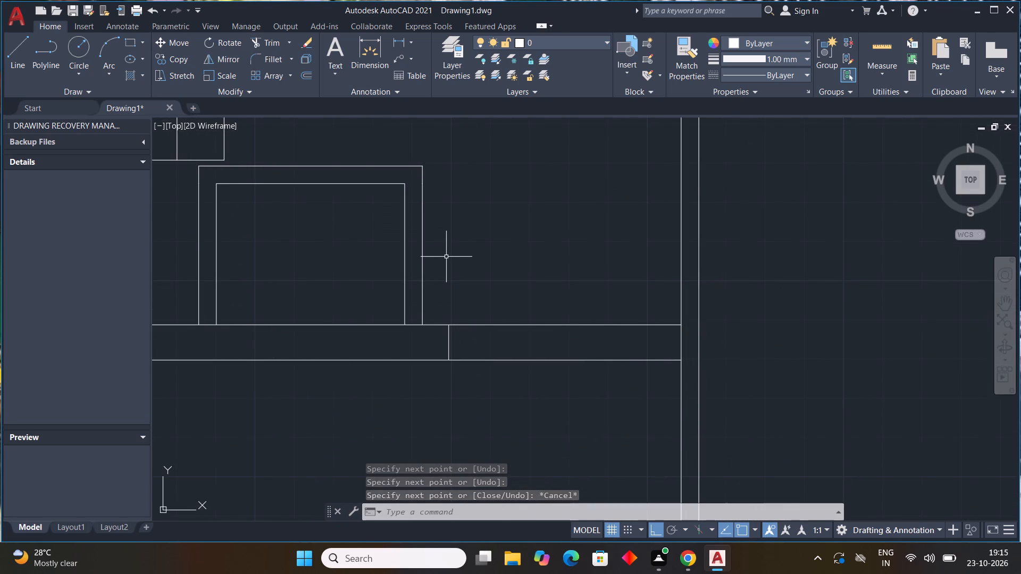
{"action": "key", "text": "l"}
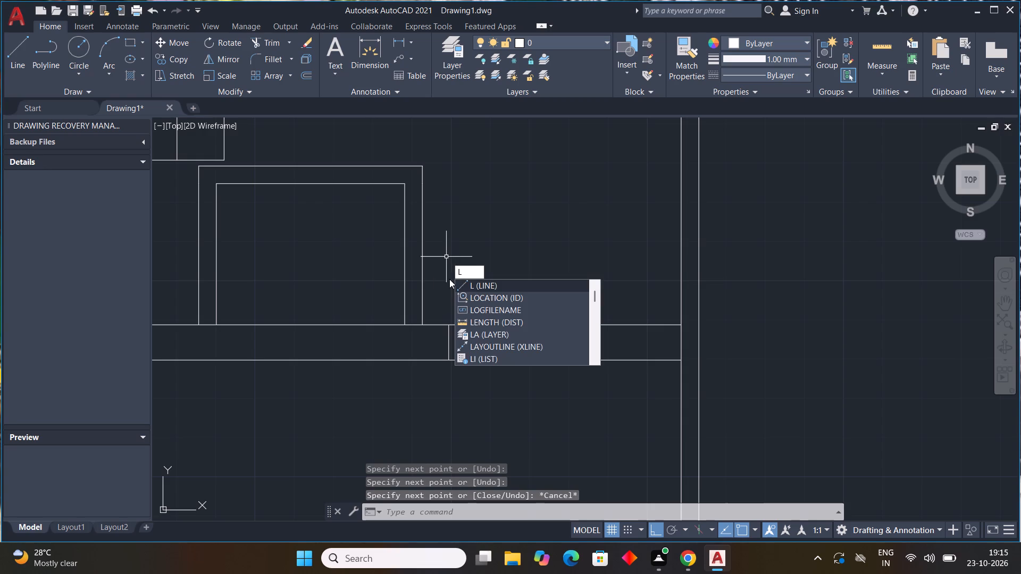
{"action": "key", "text": "space"}
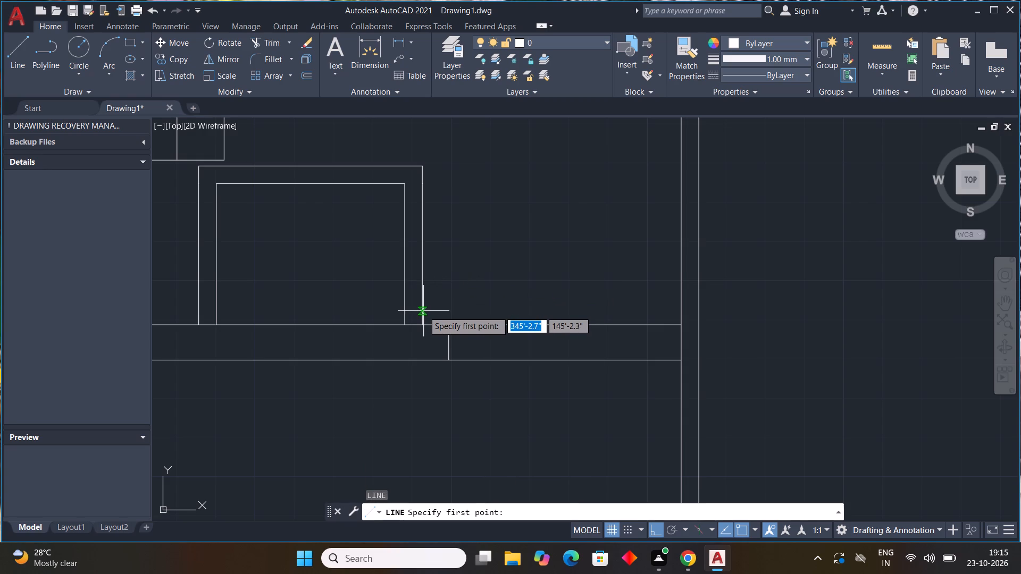
{"action": "middle_click_drag", "start_coordinate": [420, 296], "coordinate": [415, 277]}
{"action": "scroll", "coordinate": [413, 286], "scroll_direction": "up", "scroll_amount": 1}
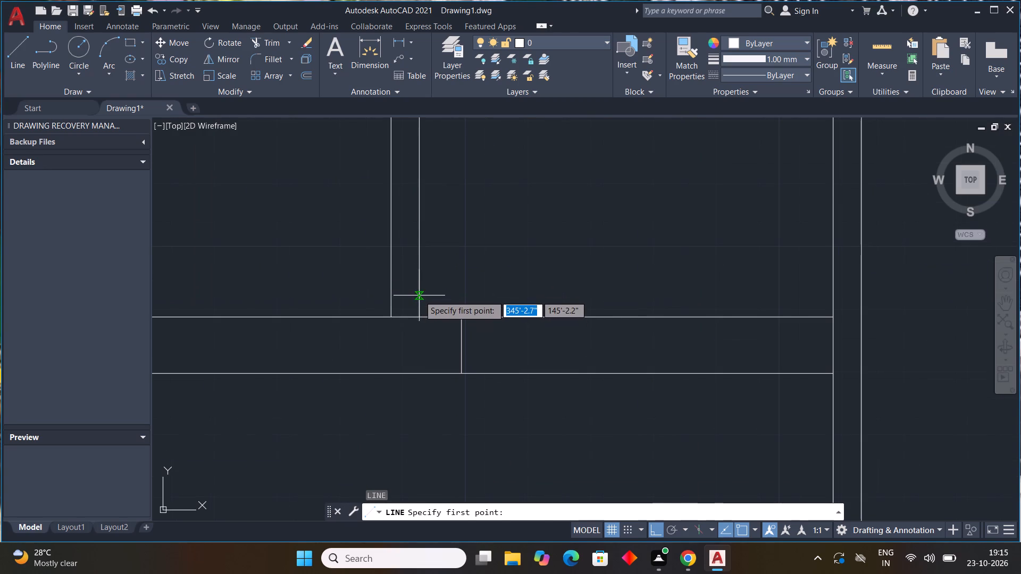
{"action": "left_click", "coordinate": [419, 296]}
{"action": "left_click", "coordinate": [389, 294]}
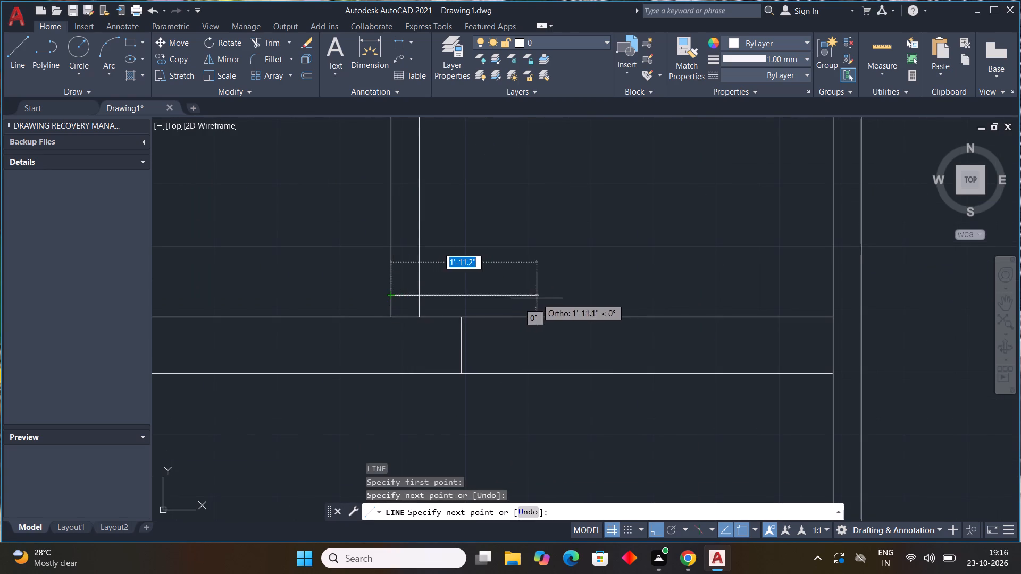
{"action": "key", "text": "Escape"}
Draw a second short horizontal line across the small room's right wall, below its upper corner, as the upper door jamb.
{"action": "key", "text": "space"}
{"action": "middle_click_drag", "start_coordinate": [496, 232], "coordinate": [495, 310]}
{"action": "scroll", "coordinate": [494, 300], "scroll_direction": "down", "scroll_amount": 1}
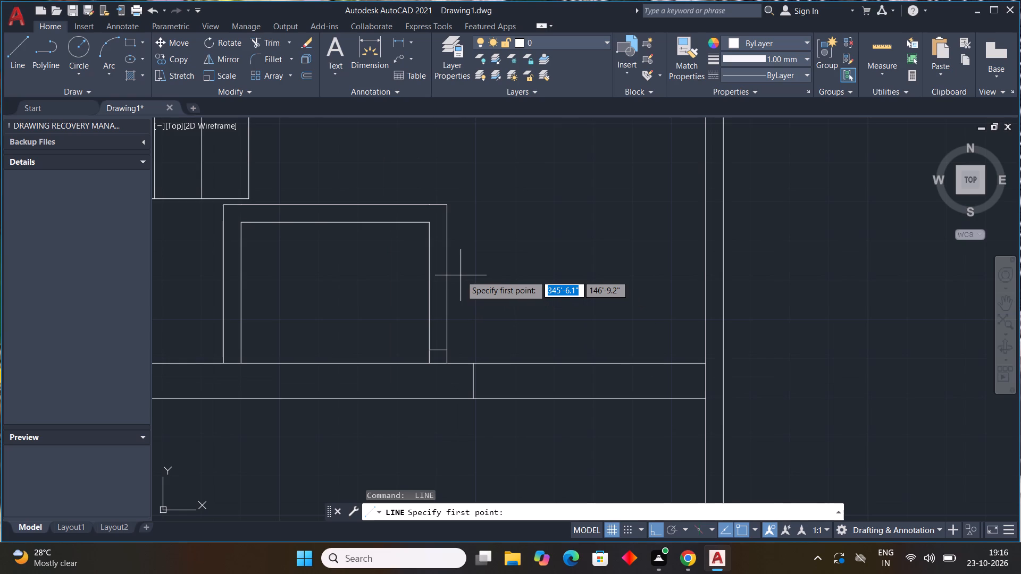
{"action": "scroll", "coordinate": [450, 271], "scroll_direction": "up", "scroll_amount": 1}
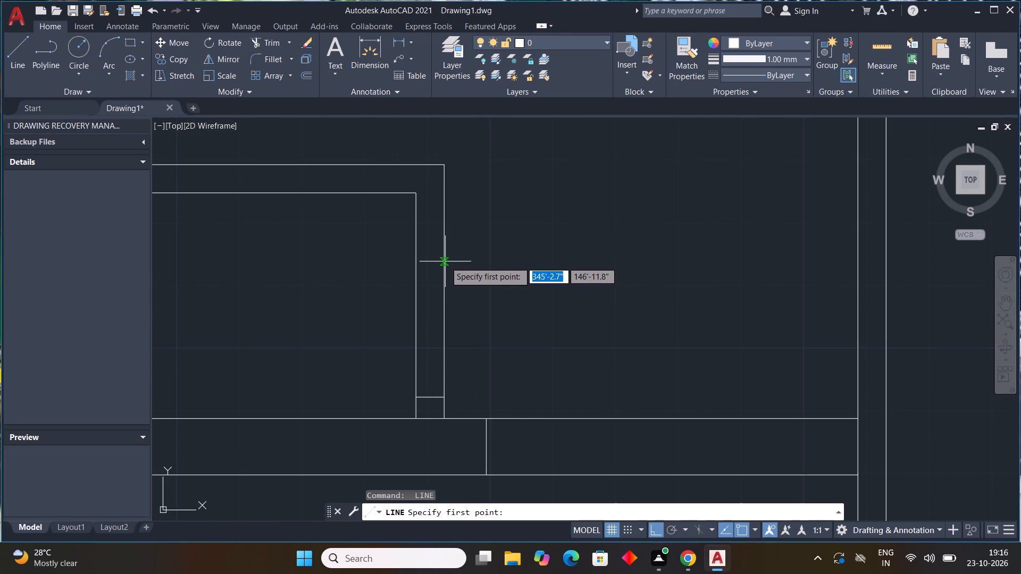
{"action": "left_click", "coordinate": [445, 261]}
{"action": "left_click", "coordinate": [416, 261]}
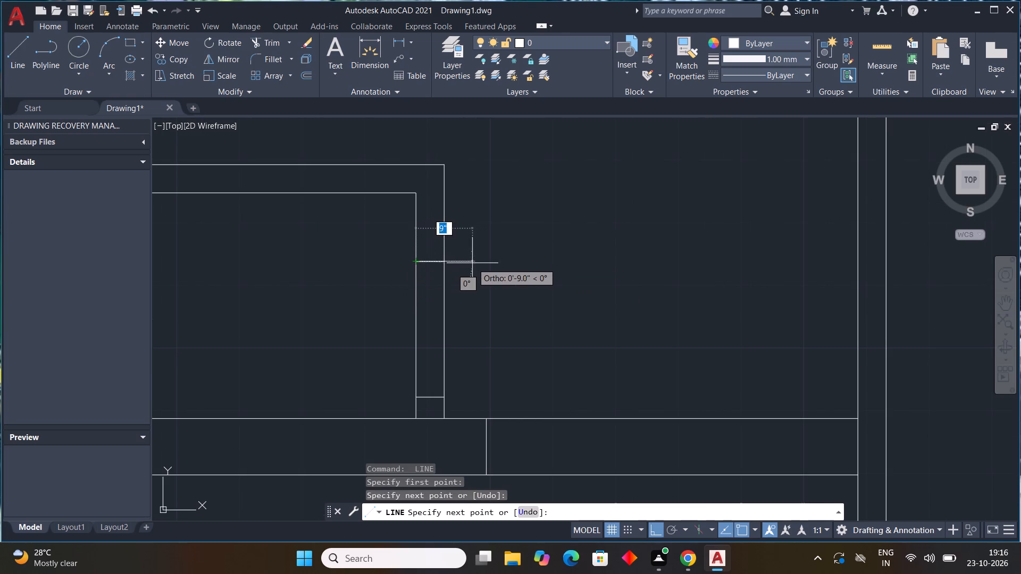
{"action": "key", "text": "Escape"}
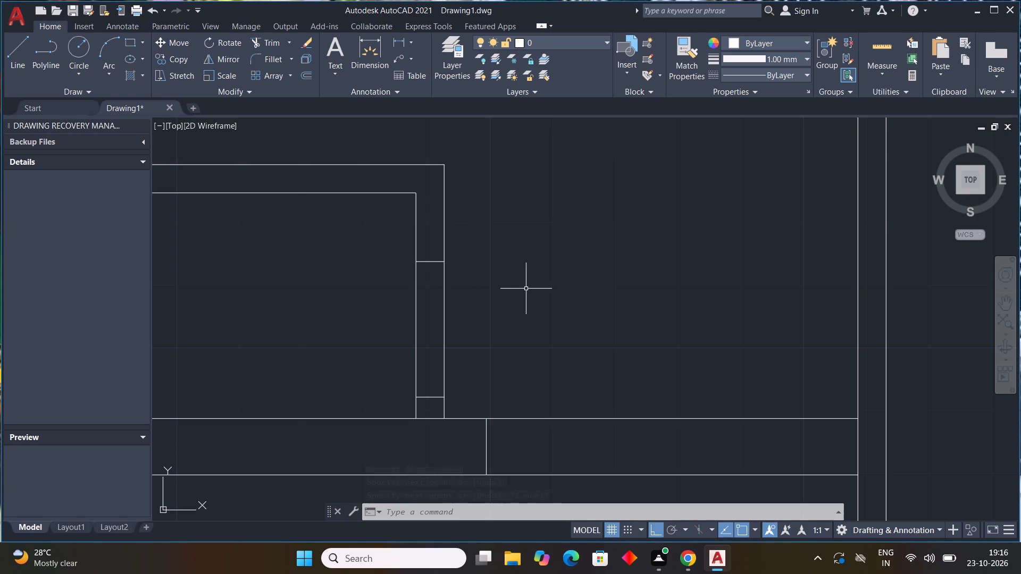
Trim both lines of the small room's right wall between the two jamb lines to open the doorway.
{"action": "type", "text": "tr"}
{"action": "key", "text": "space"}
{"action": "left_click_drag", "start_coordinate": [388, 328], "coordinate": [490, 327]}
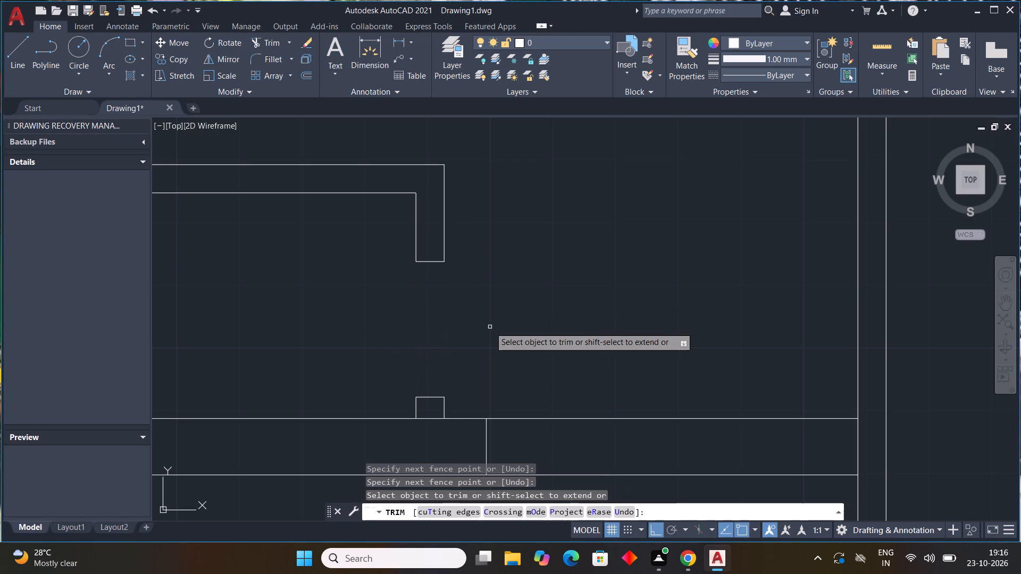
Trim the main wall's upper line where the small room's right and left walls meet it.
{"action": "scroll", "coordinate": [490, 327], "scroll_direction": "down", "scroll_amount": 2}
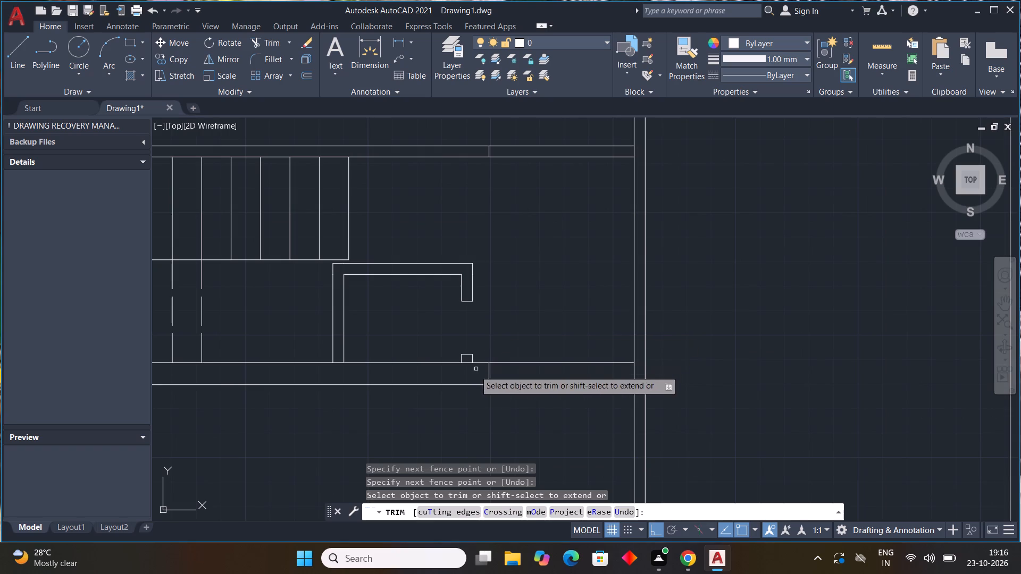
{"action": "left_click", "coordinate": [467, 364]}
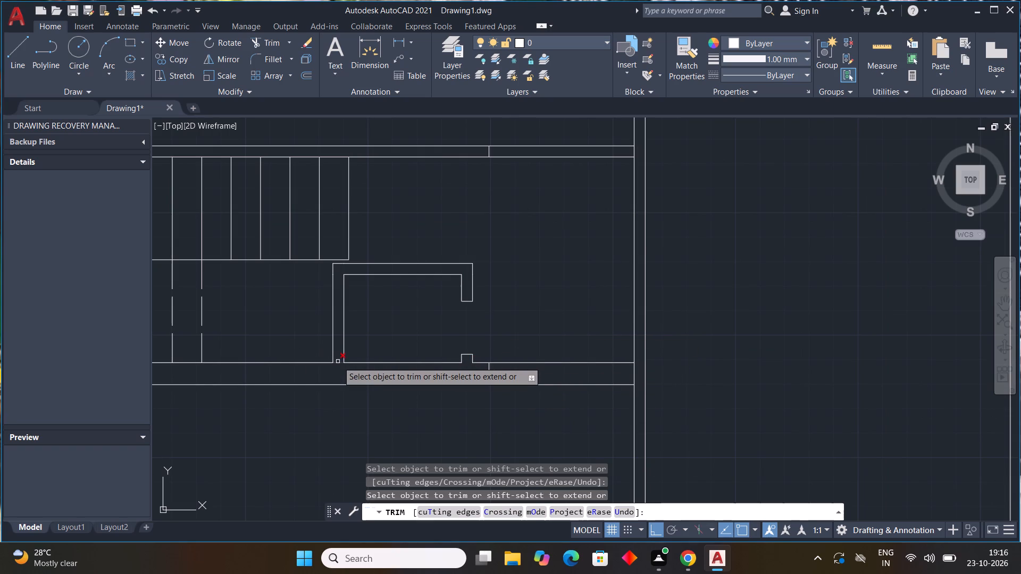
{"action": "left_click", "coordinate": [336, 364]}
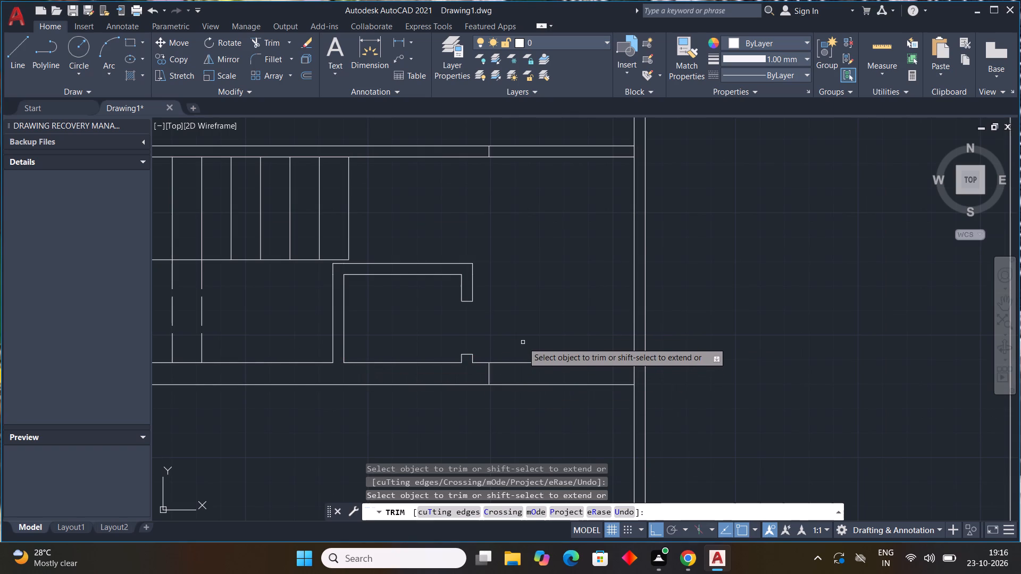
Trim both lines of the wall below the stairs between its short vertical line and the vertical wall to the right.
{"action": "scroll", "coordinate": [542, 342], "scroll_direction": "down", "scroll_amount": 2}
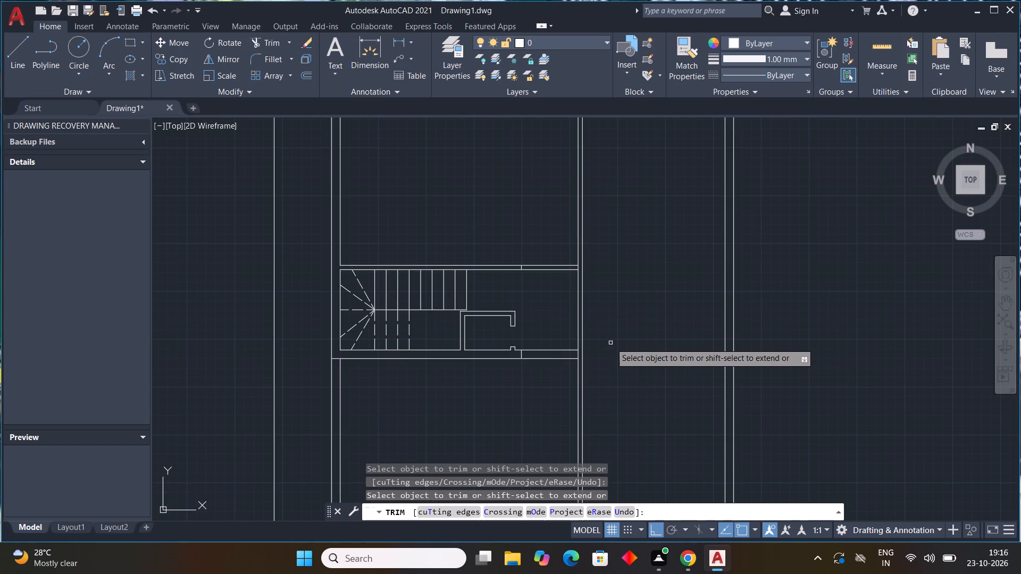
{"action": "scroll", "coordinate": [538, 353], "scroll_direction": "up", "scroll_amount": 1}
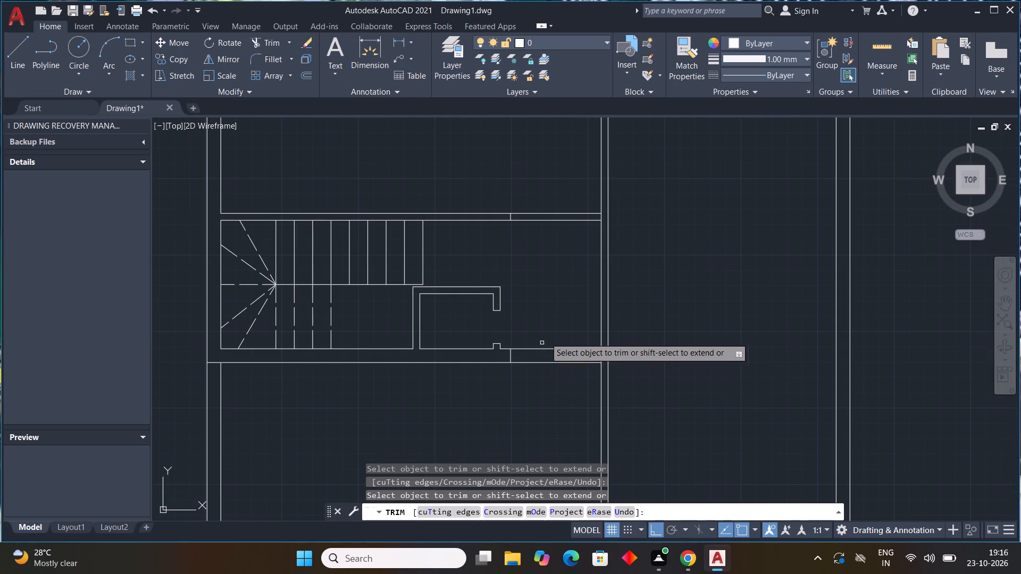
{"action": "left_click_drag", "start_coordinate": [538, 317], "coordinate": [541, 383]}
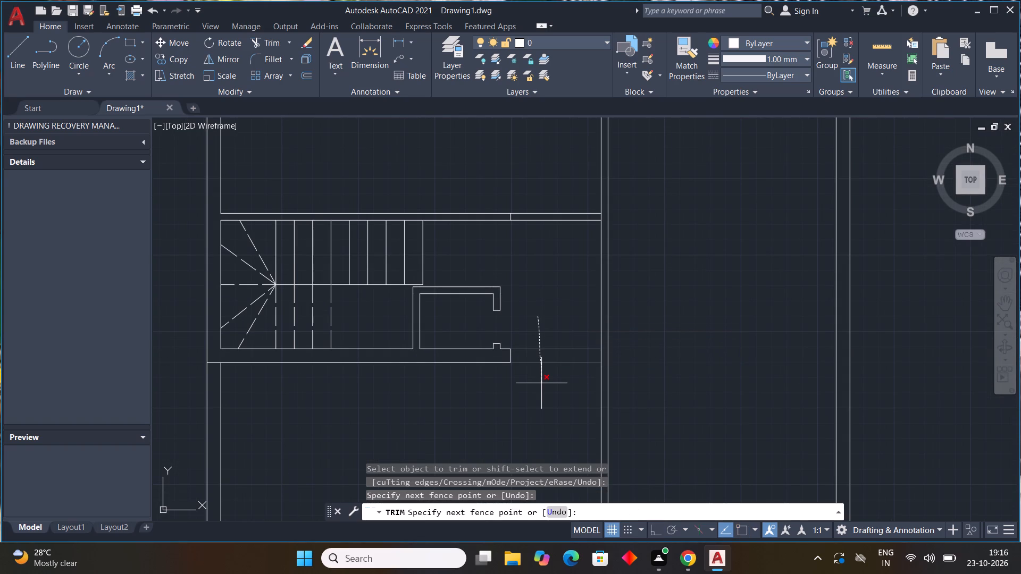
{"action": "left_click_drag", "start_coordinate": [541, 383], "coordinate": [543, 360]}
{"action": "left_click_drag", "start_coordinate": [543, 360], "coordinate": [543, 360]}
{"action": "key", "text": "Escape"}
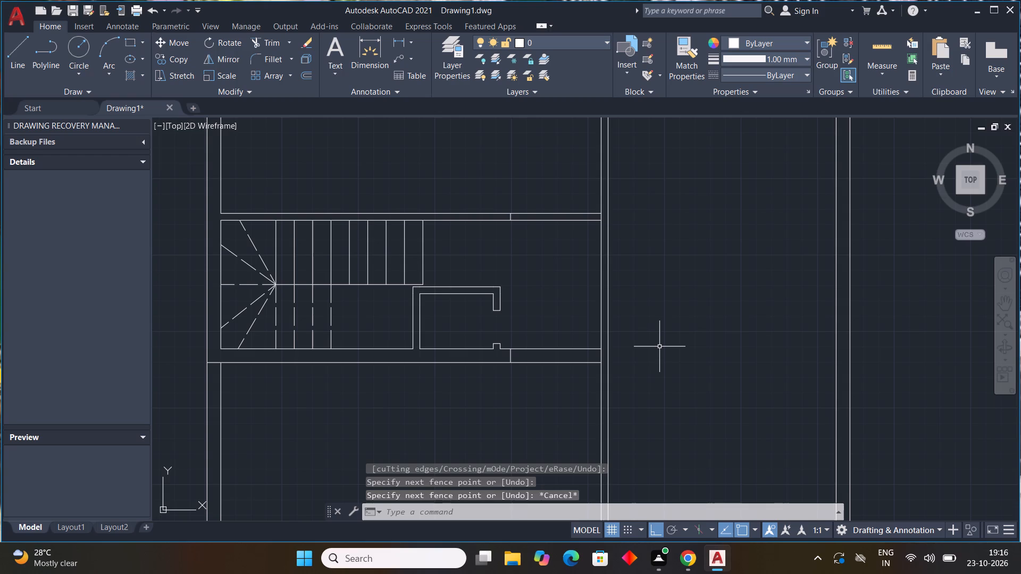
Draw a 4.5" vertical jamb line across the wall above the stairs, just short of the long vertical wall.
{"action": "key", "text": "l"}
{"action": "key", "text": "space"}
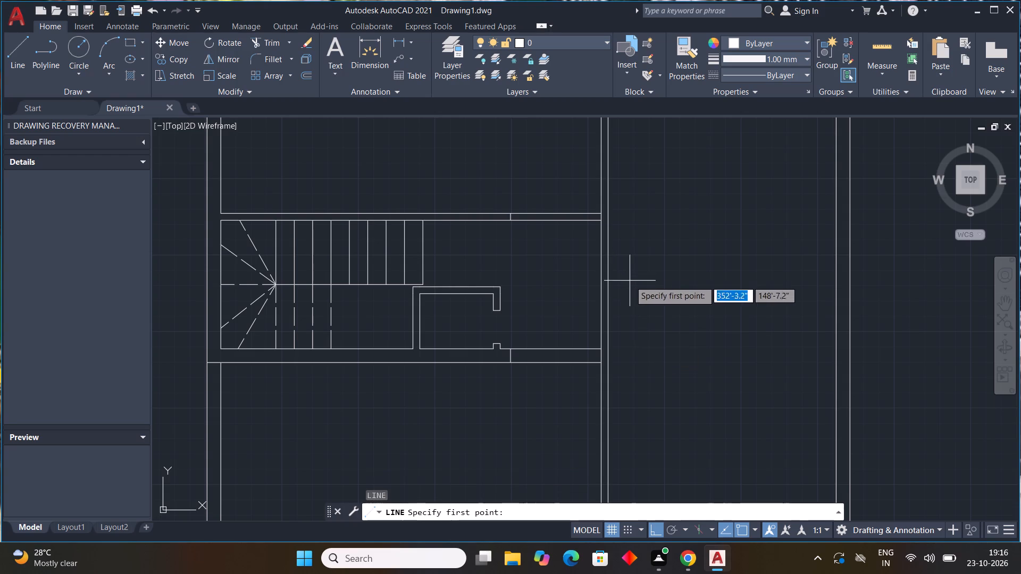
{"action": "scroll", "coordinate": [590, 201], "scroll_direction": "up", "scroll_amount": 2}
{"action": "left_click_drag", "start_coordinate": [595, 222], "coordinate": [595, 231]}
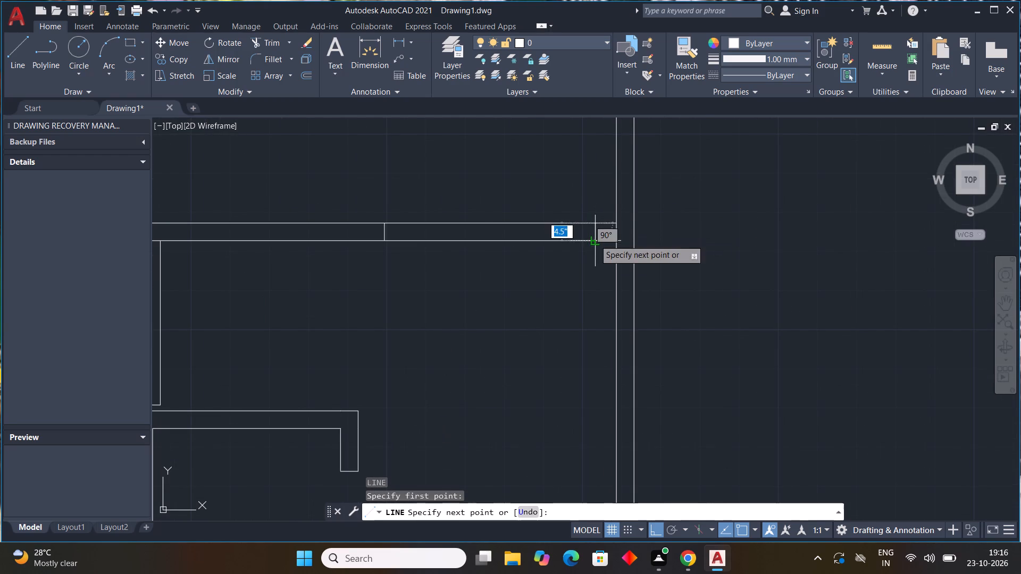
{"action": "left_click", "coordinate": [595, 242]}
{"action": "key", "text": "Escape"}
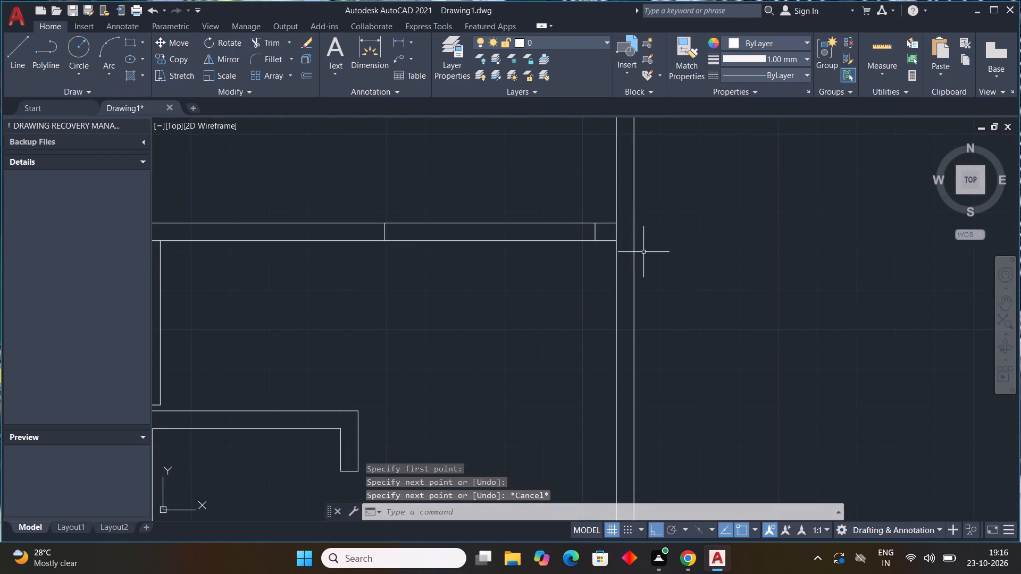
Draw a matching vertical jamb line across the wall below the stairs, aligned with the jamb in the wall above.
{"action": "key", "text": "space"}
{"action": "scroll", "coordinate": [583, 281], "scroll_direction": "down", "scroll_amount": 3}
{"action": "middle_click_drag", "start_coordinate": [580, 294], "coordinate": [514, 249]}
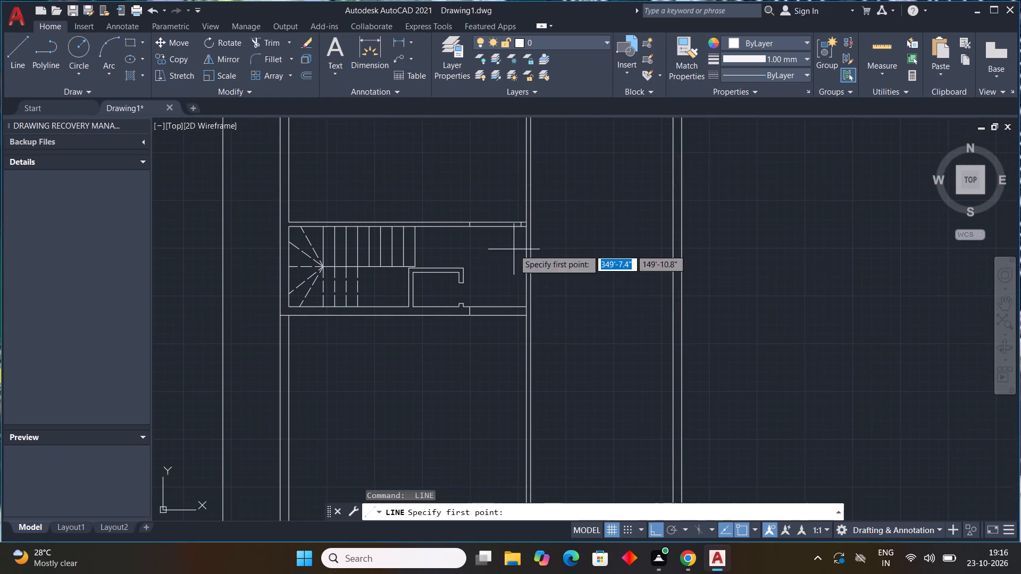
{"action": "scroll", "coordinate": [507, 302], "scroll_direction": "up", "scroll_amount": 2}
{"action": "scroll", "coordinate": [538, 313], "scroll_direction": "down", "scroll_amount": 1}
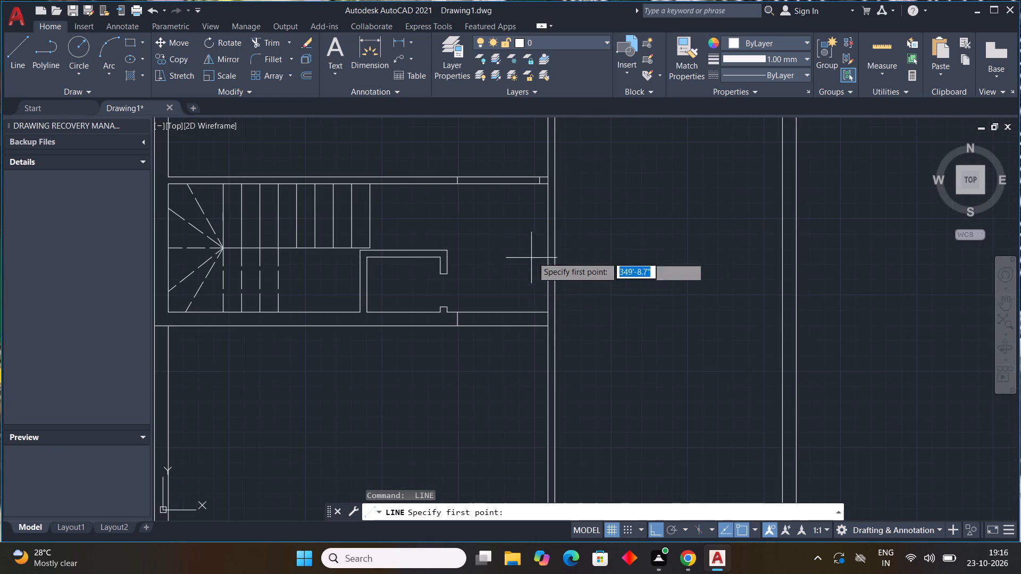
{"action": "left_click", "coordinate": [539, 313]}
{"action": "left_click", "coordinate": [540, 324]}
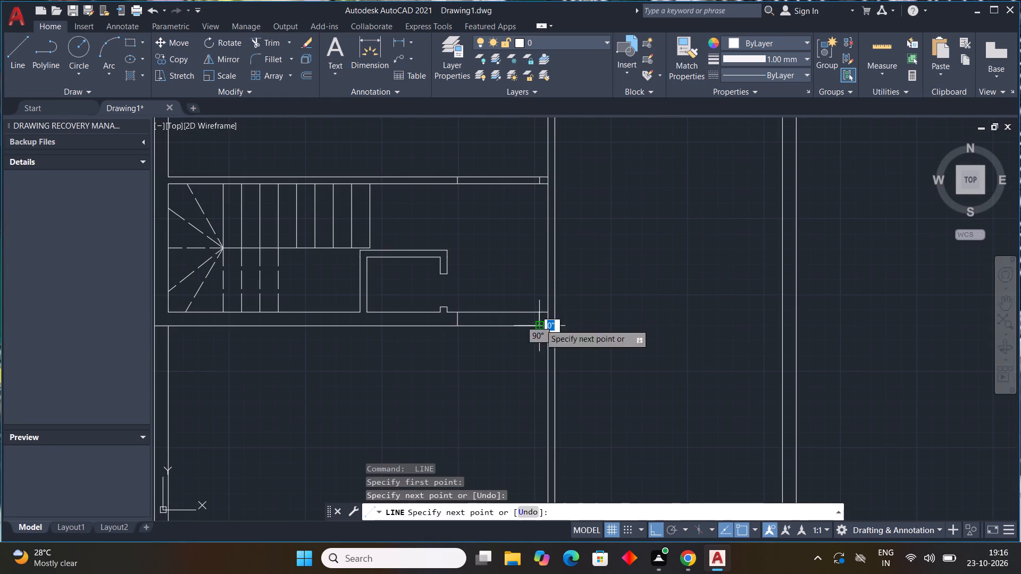
{"action": "key", "text": "Escape"}
{"action": "key", "text": "Escape"}
{"action": "key", "text": "Escape"}
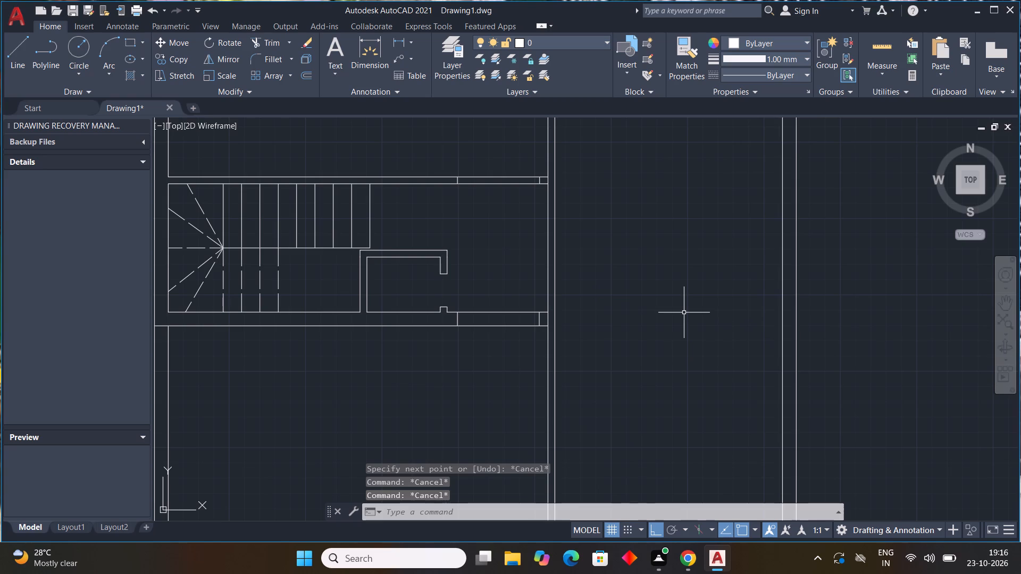
Trim the lines of the walls above and below the stairs between their jamb lines to open both passages.
{"action": "type", "text": "tr"}
{"action": "key", "text": "space"}
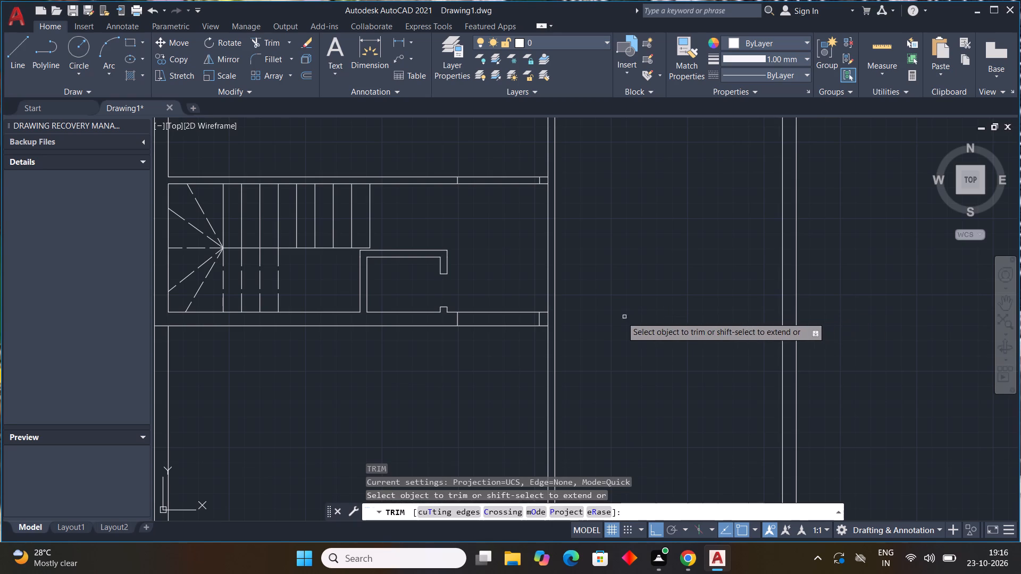
{"action": "left_click_drag", "start_coordinate": [515, 289], "coordinate": [501, 347]}
{"action": "left_click_drag", "start_coordinate": [491, 161], "coordinate": [495, 223]}
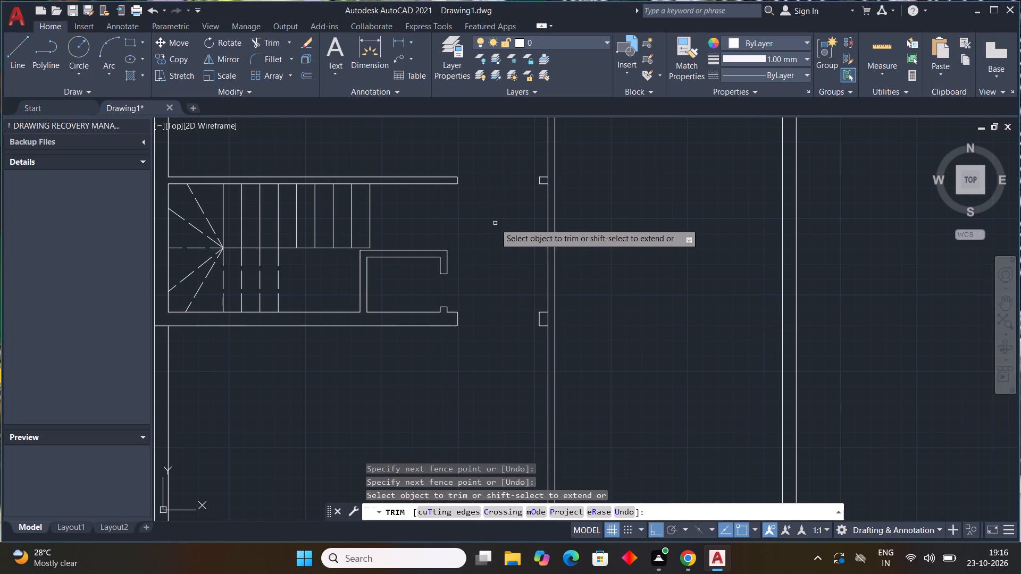
Trim the long vertical wall's left line where the two short wall stubs beside the openings meet it.
{"action": "scroll", "coordinate": [551, 172], "scroll_direction": "up", "scroll_amount": 3}
{"action": "left_click", "coordinate": [533, 200]}
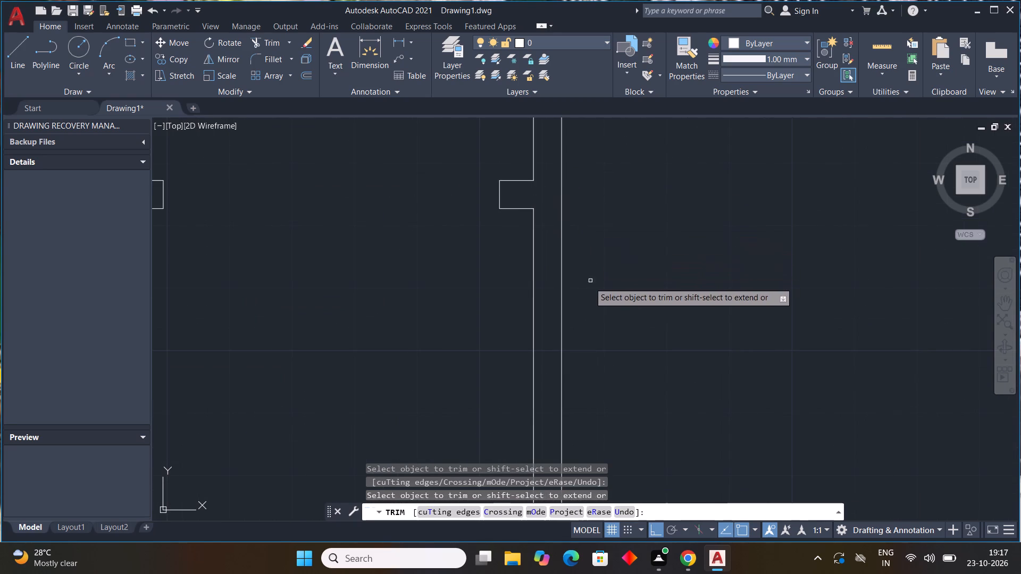
{"action": "scroll", "coordinate": [586, 294], "scroll_direction": "down", "scroll_amount": 2}
{"action": "middle_click_drag", "start_coordinate": [625, 372], "coordinate": [604, 260]}
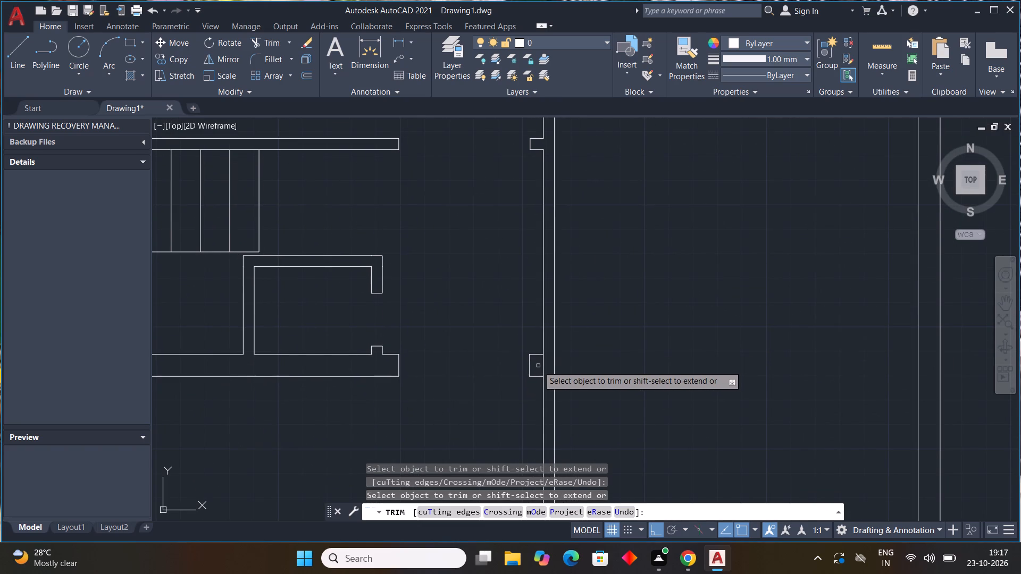
{"action": "left_click", "coordinate": [543, 366]}
Trim away both lines of the left vertical wall below the staircase wall.
{"action": "scroll", "coordinate": [660, 342], "scroll_direction": "down", "scroll_amount": 3}
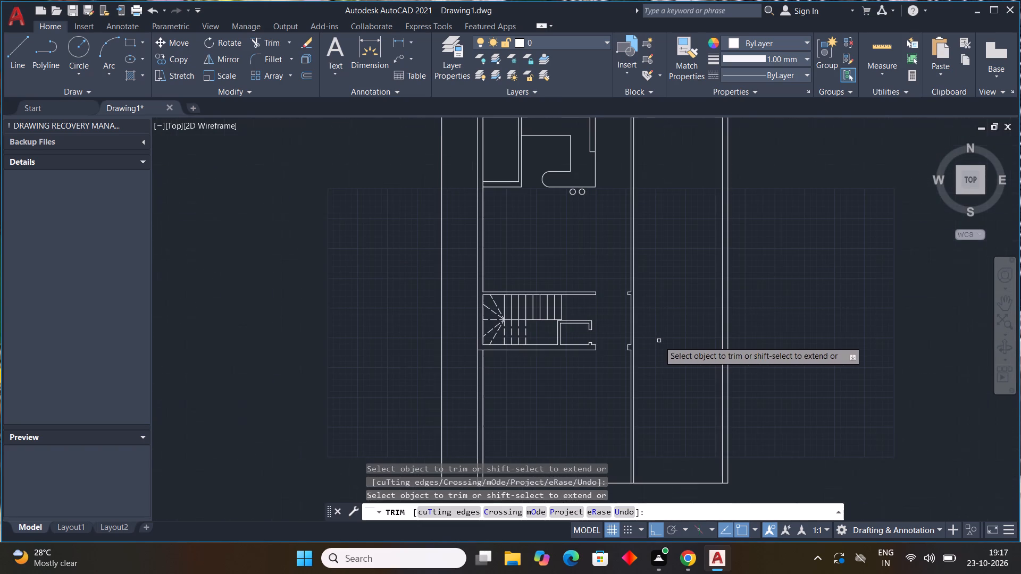
{"action": "scroll", "coordinate": [661, 336], "scroll_direction": "down", "scroll_amount": 2}
{"action": "middle_click_drag", "start_coordinate": [661, 336], "coordinate": [602, 350]}
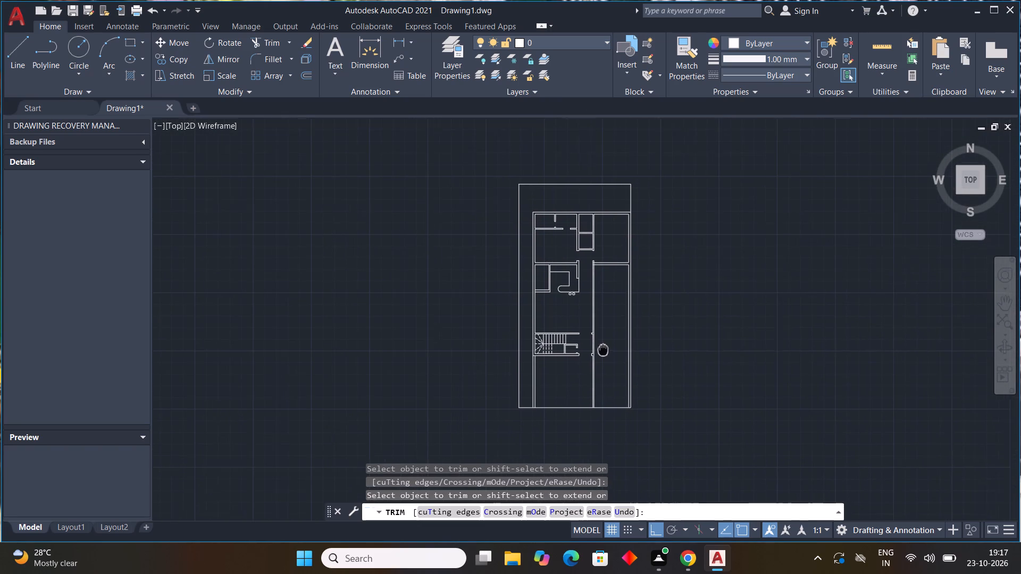
{"action": "middle_click_drag", "start_coordinate": [602, 350], "coordinate": [602, 349]}
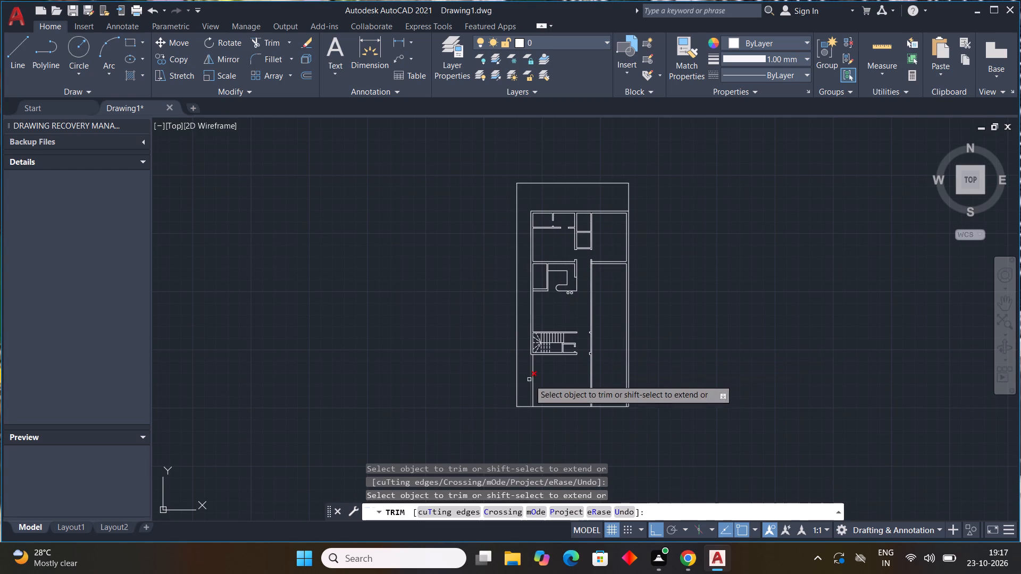
{"action": "middle_click_drag", "start_coordinate": [564, 383], "coordinate": [538, 344]}
{"action": "scroll", "coordinate": [509, 342], "scroll_direction": "up", "scroll_amount": 3}
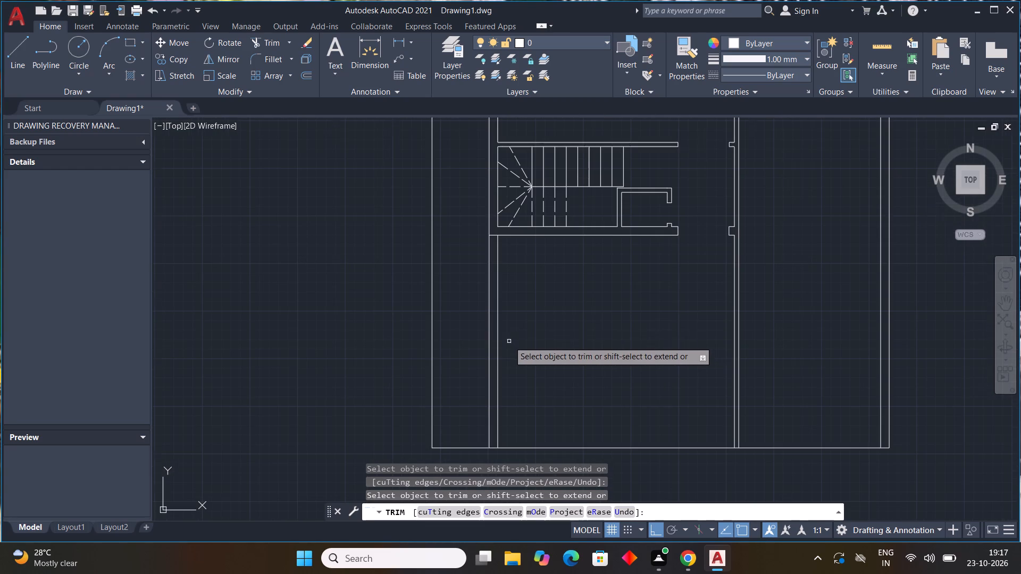
{"action": "left_click_drag", "start_coordinate": [483, 318], "coordinate": [523, 322]}
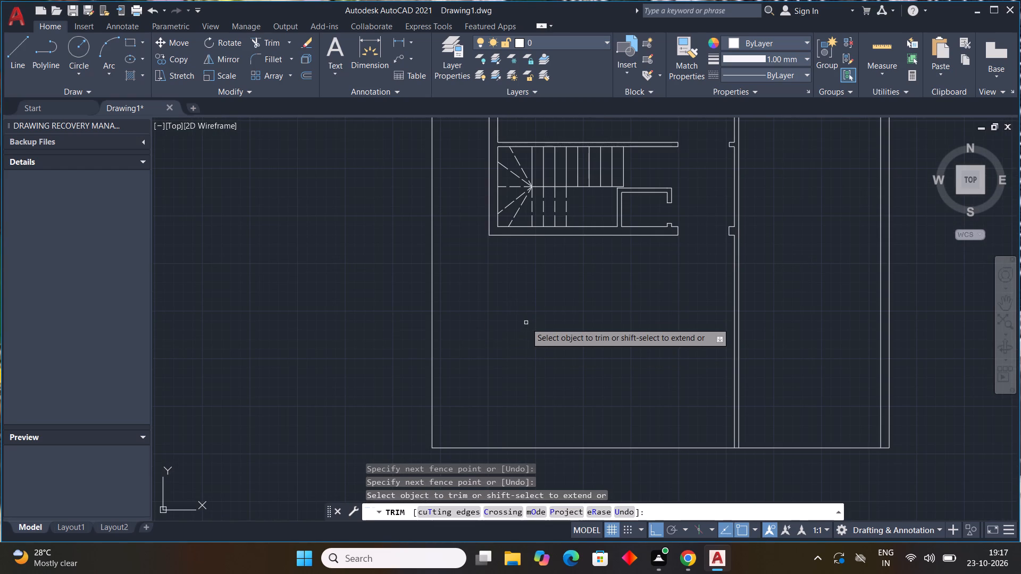
Offset the lower line of the horizontal wall right of the passage 8'0" downward.
{"action": "scroll", "coordinate": [526, 323], "scroll_direction": "down", "scroll_amount": 3}
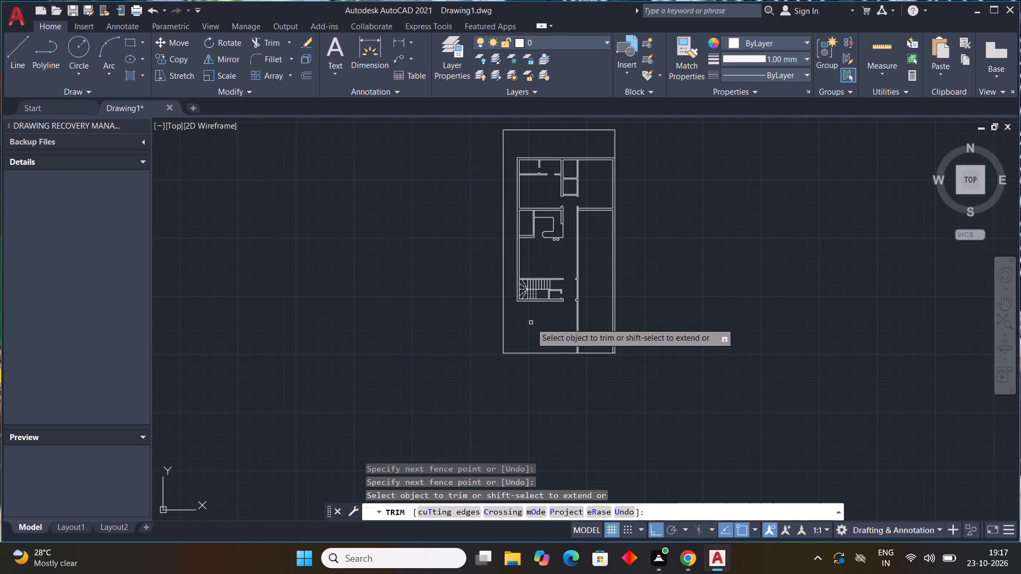
{"action": "middle_click_drag", "start_coordinate": [544, 321], "coordinate": [479, 369]}
{"action": "scroll", "coordinate": [515, 230], "scroll_direction": "up", "scroll_amount": 2}
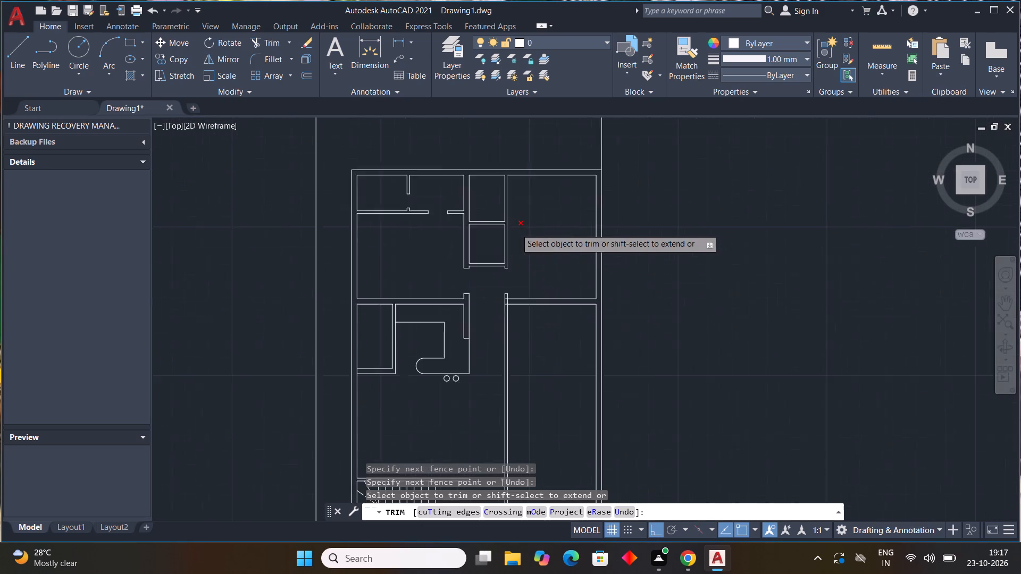
{"action": "scroll", "coordinate": [516, 229], "scroll_direction": "up", "scroll_amount": 1}
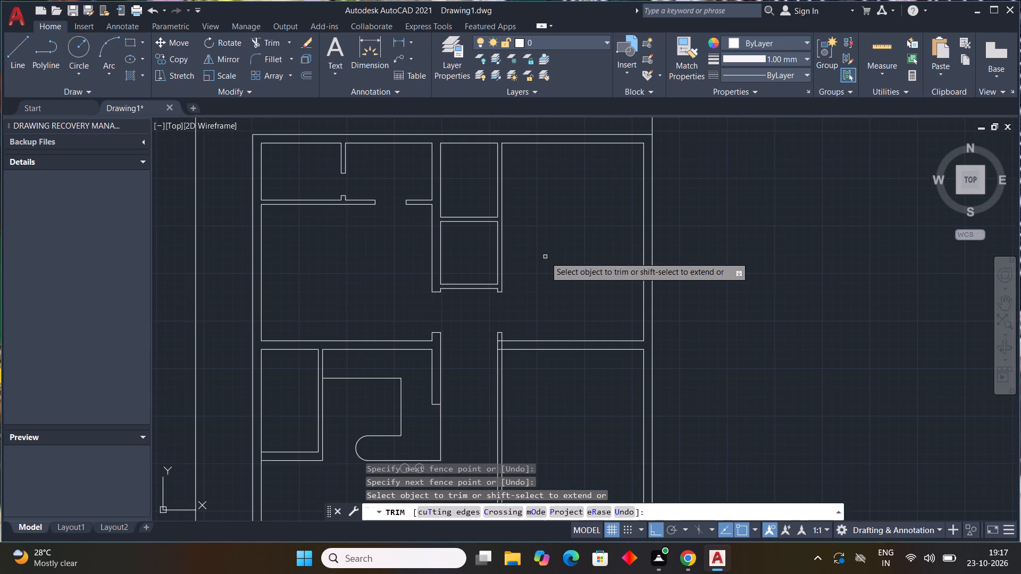
{"action": "middle_click_drag", "start_coordinate": [542, 268], "coordinate": [451, 237]}
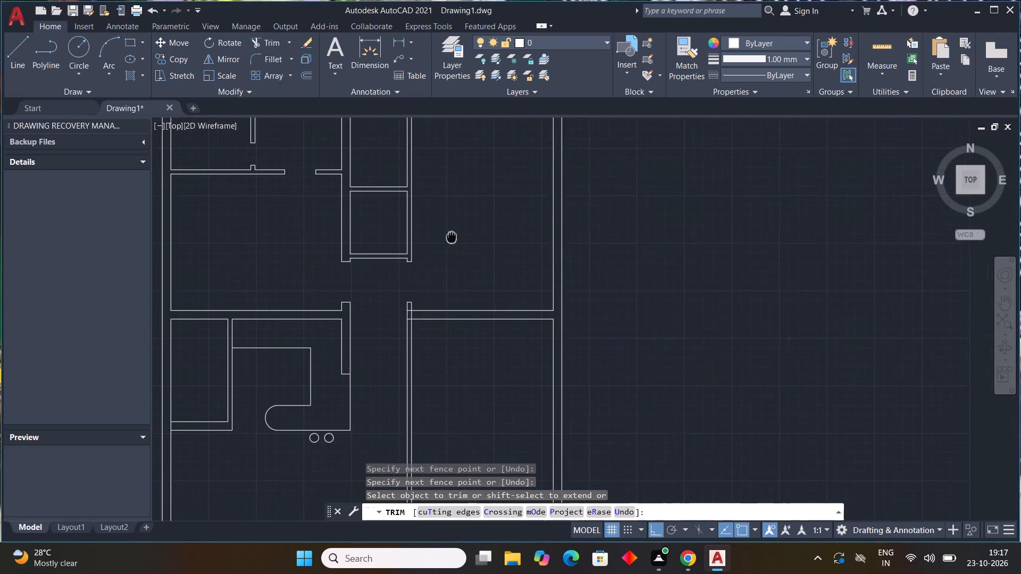
{"action": "middle_click_drag", "start_coordinate": [451, 237], "coordinate": [439, 223]}
{"action": "middle_click", "coordinate": [439, 223]}
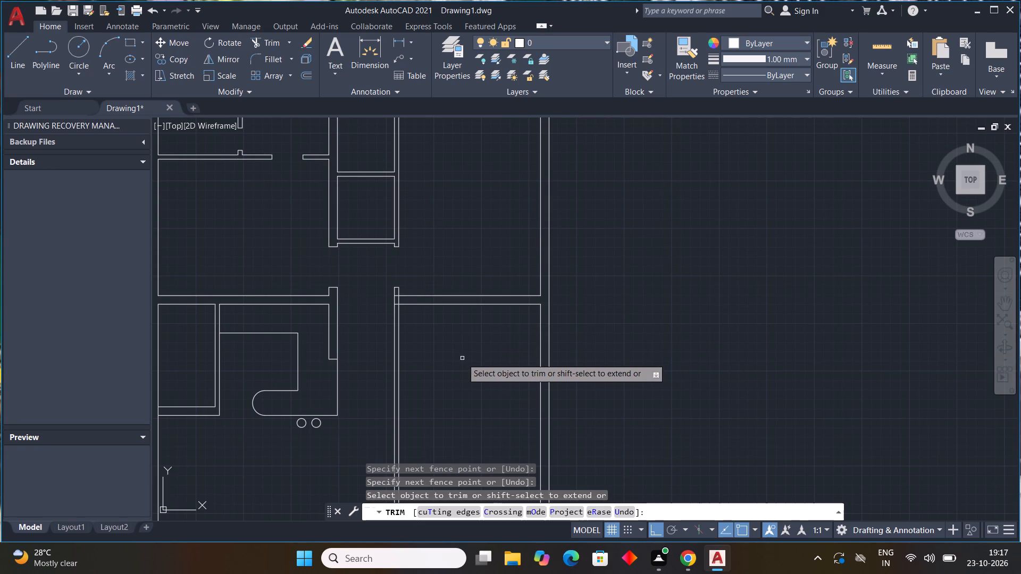
{"action": "middle_click_drag", "start_coordinate": [466, 348], "coordinate": [456, 250]}
{"action": "middle_click", "coordinate": [456, 250]}
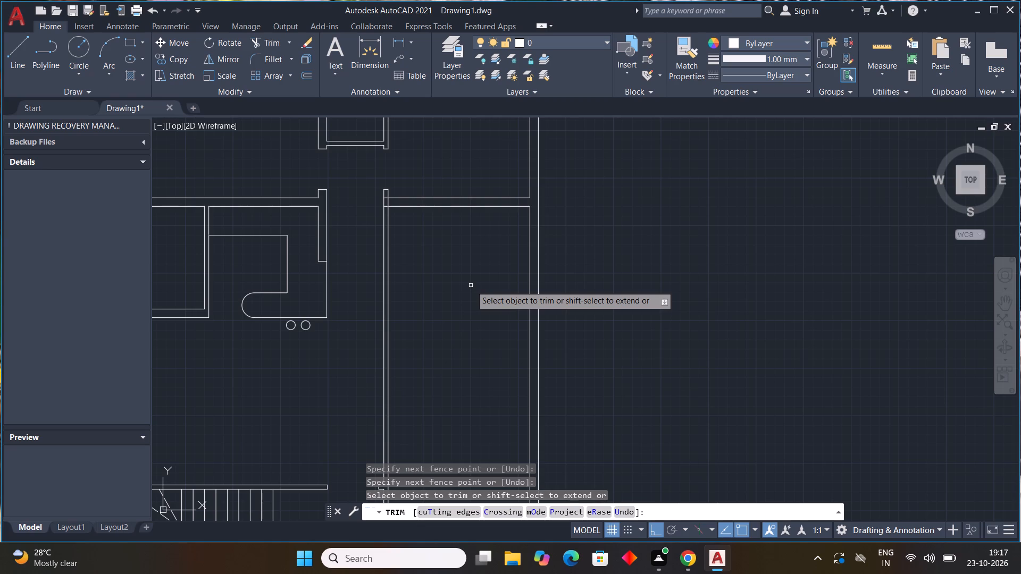
{"action": "key", "text": "Escape"}
{"action": "key", "text": "Escape"}
{"action": "key", "text": "Escape"}
{"action": "key", "text": "Escape"}
{"action": "key", "text": "Escape"}
{"action": "key", "text": "Escape"}
{"action": "key", "text": "Escape"}
{"action": "key", "text": "Escape"}
{"action": "key", "text": "Escape"}
{"action": "key", "text": "Escape"}
{"action": "key", "text": "Escape"}
{"action": "key", "text": "Escape"}
{"action": "key", "text": "Escape"}
{"action": "key", "text": "Escape"}
{"action": "key", "text": "Escape"}
{"action": "key", "text": "Escape"}
{"action": "key", "text": "Escape"}
{"action": "key", "text": "Escape"}
{"action": "key", "text": "Escape"}
{"action": "key", "text": "Escape"}
{"action": "key", "text": "Escape"}
{"action": "key", "text": "Escape"}
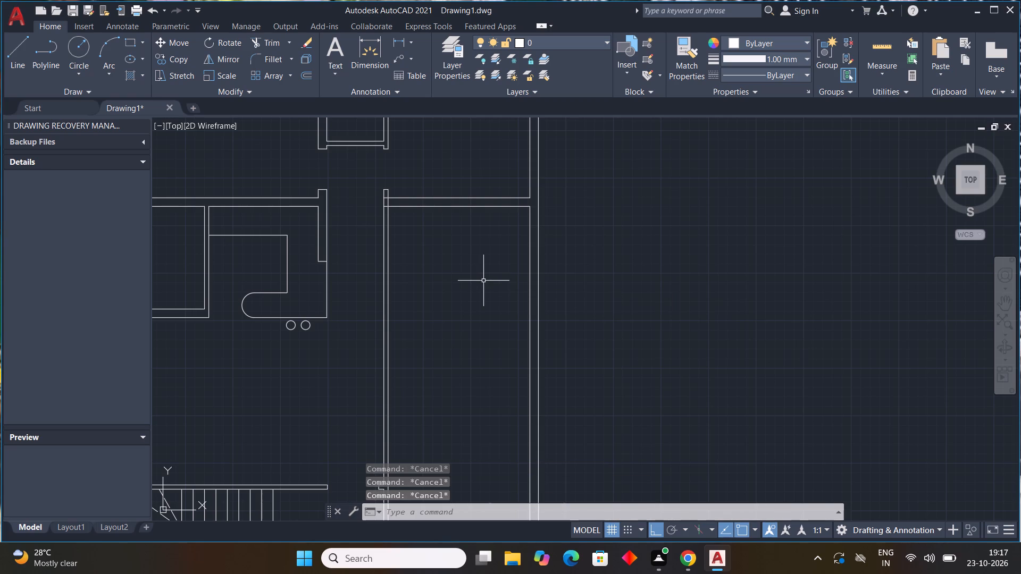
{"action": "type", "text": "off"}
{"action": "key", "text": "space"}
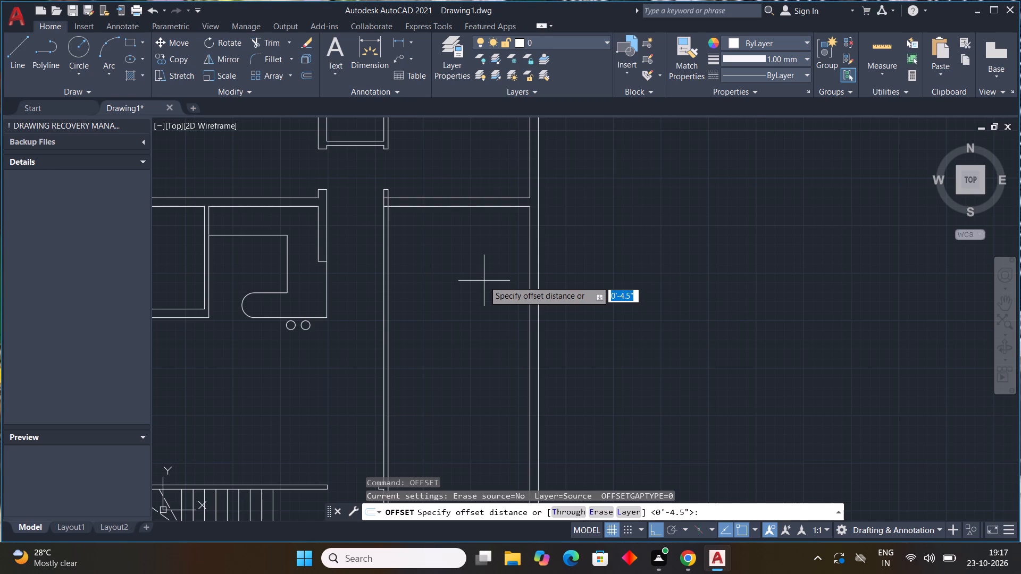
{"action": "type", "text": "8'0\""}
{"action": "key", "text": "Return"}
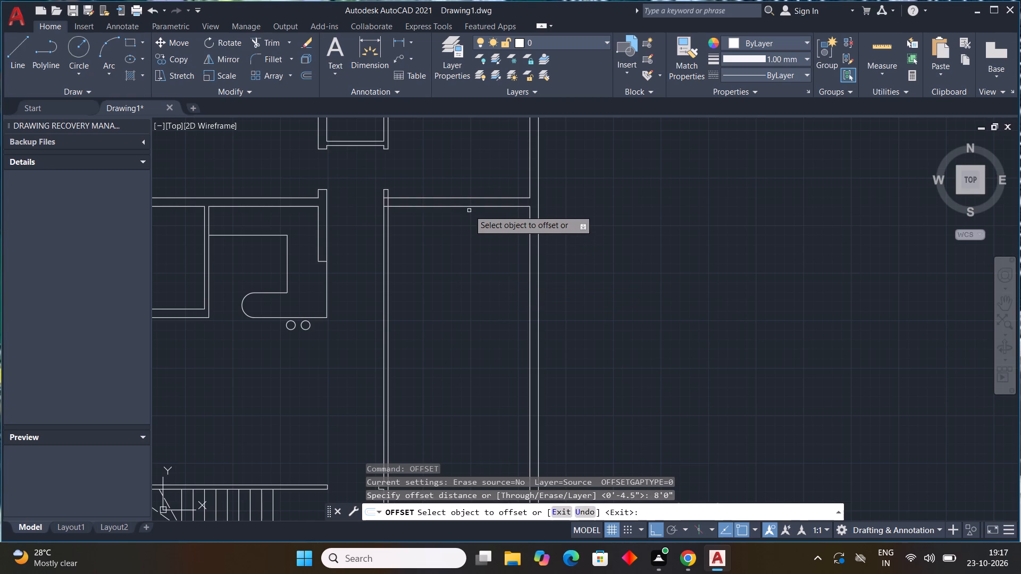
{"action": "left_click", "coordinate": [466, 206]}
{"action": "left_click", "coordinate": [499, 332]}
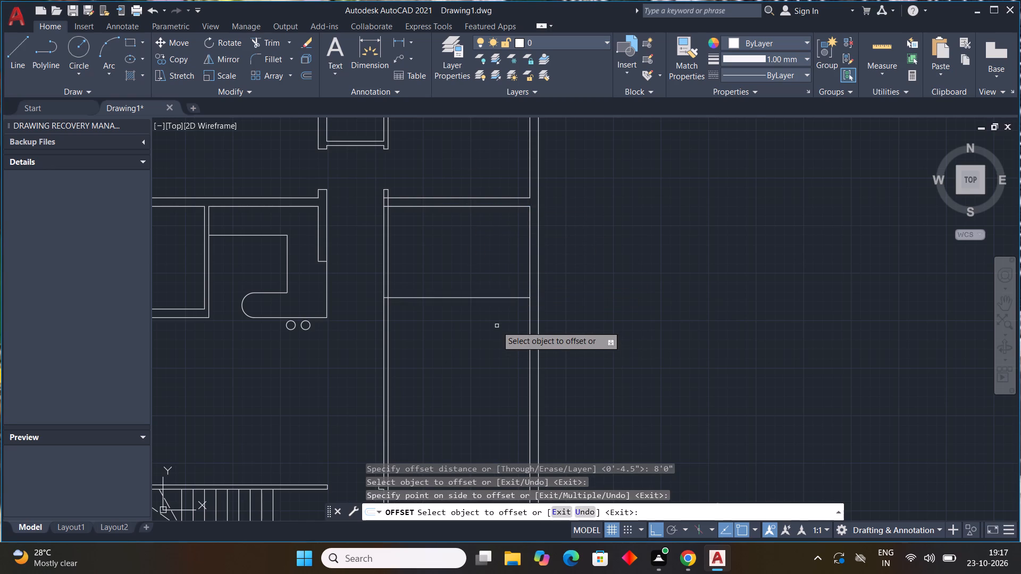
{"action": "key", "text": "Escape"}
Offset the new horizontal line 9" downward to form the wall's second line.
{"action": "key", "text": "space"}
{"action": "type", "text": "9"}
{"action": "key", "text": "shift+quotedbl"}
{"action": "key", "text": "Return"}
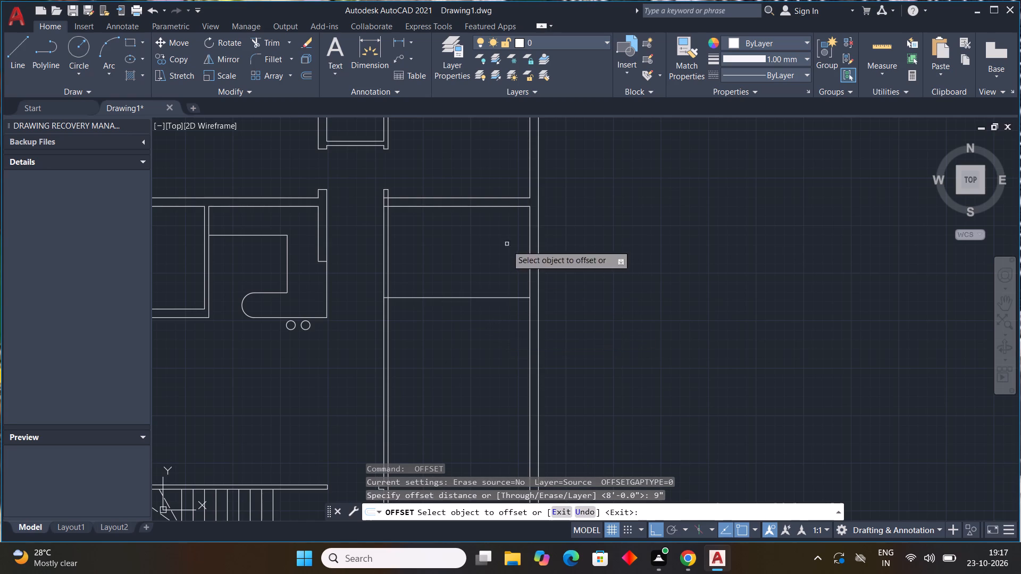
{"action": "left_click_drag", "start_coordinate": [506, 297], "coordinate": [512, 331]}
{"action": "left_click", "coordinate": [512, 331]}
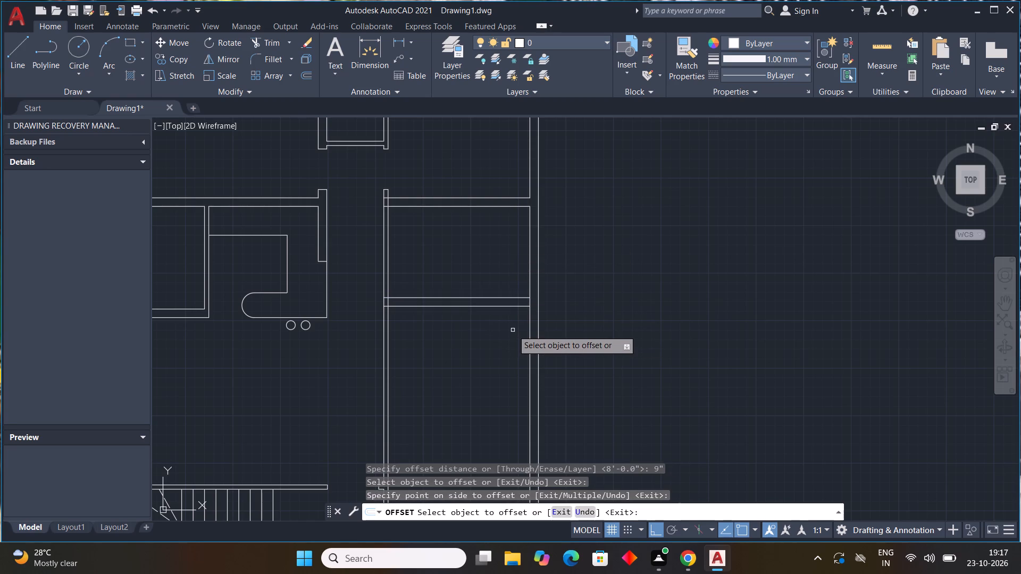
{"action": "key", "text": "Escape"}
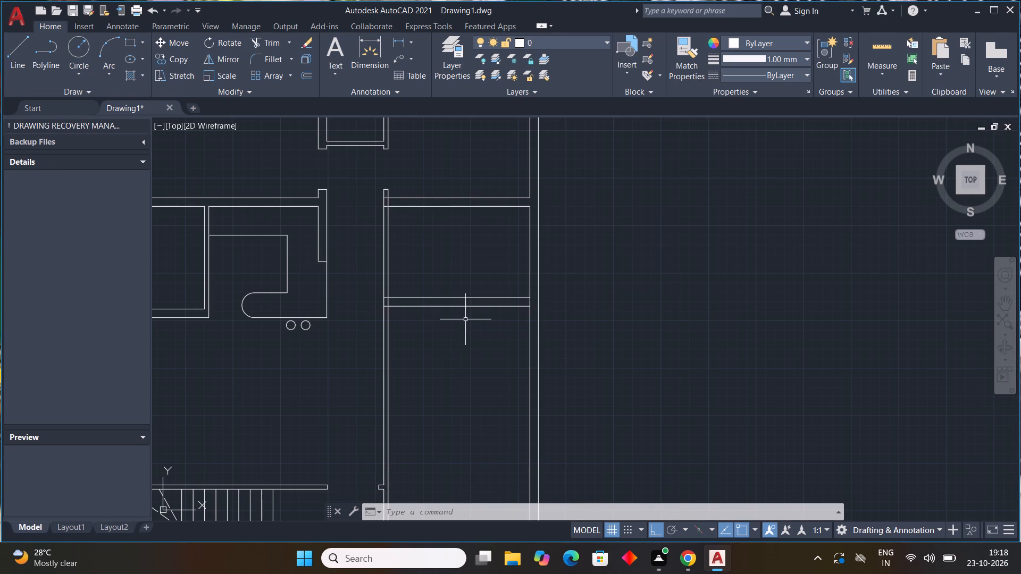
Trim away the inner line of the vertical wall along the passage's right side, from the upper horizontal wall downward.
{"action": "type", "text": "tr"}
{"action": "key", "text": "space"}
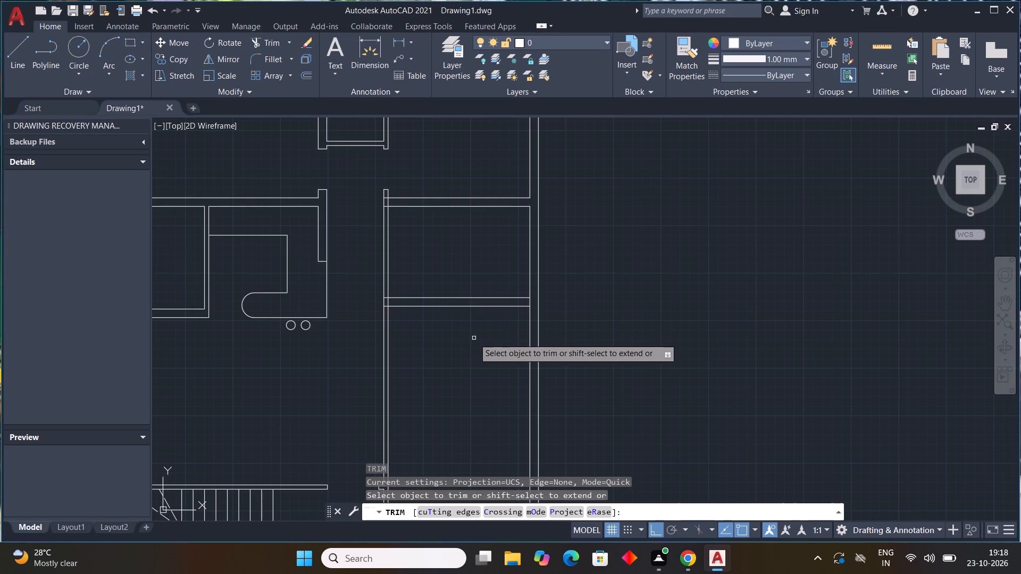
{"action": "left_click", "coordinate": [389, 225]}
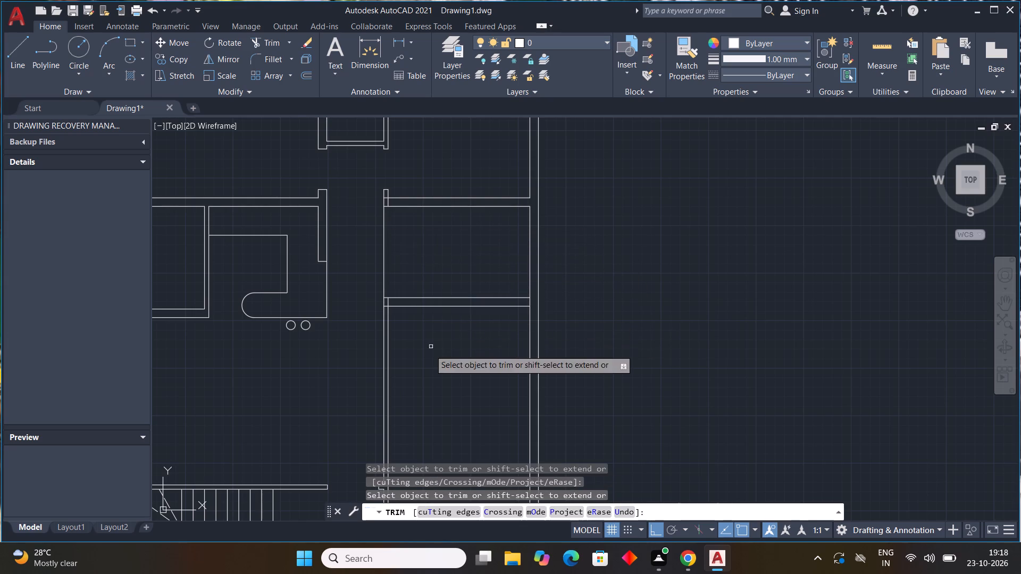
{"action": "scroll", "coordinate": [389, 309], "scroll_direction": "up", "scroll_amount": 2}
{"action": "left_click", "coordinate": [383, 294]}
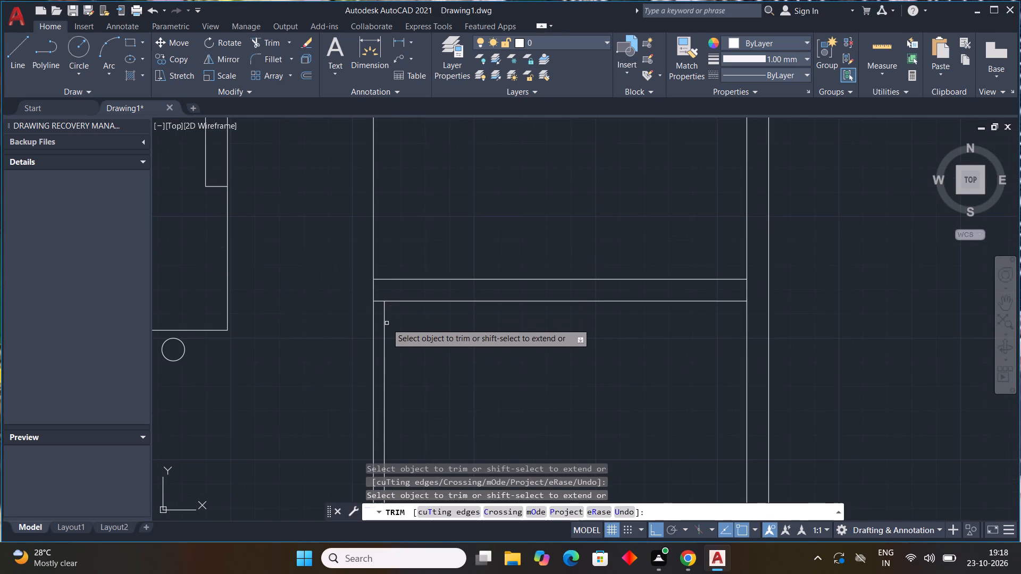
{"action": "left_click", "coordinate": [383, 323]}
{"action": "scroll", "coordinate": [492, 339], "scroll_direction": "down", "scroll_amount": 2}
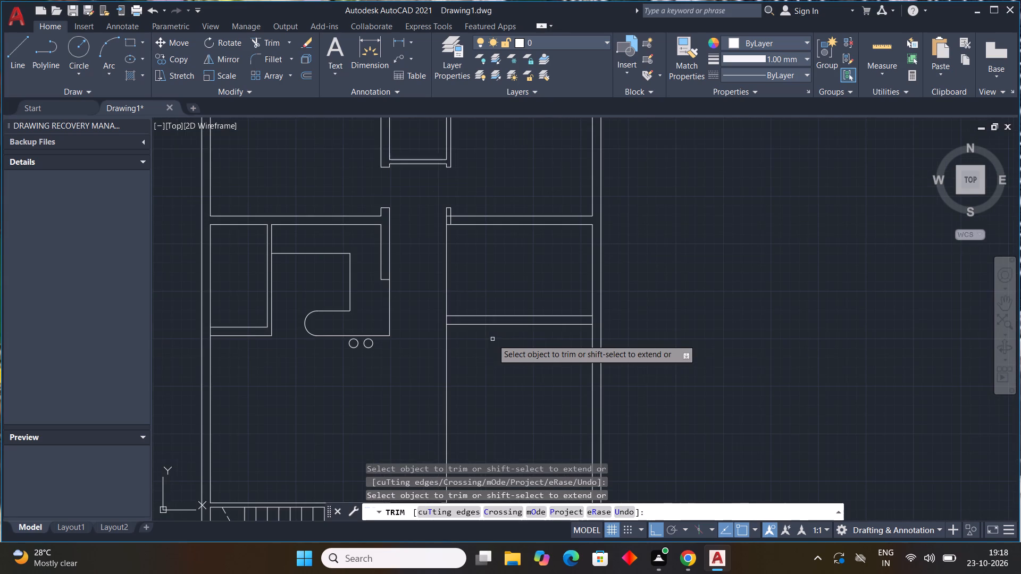
{"action": "scroll", "coordinate": [681, 338], "scroll_direction": "down", "scroll_amount": 2}
{"action": "middle_click_drag", "start_coordinate": [716, 335], "coordinate": [686, 287]}
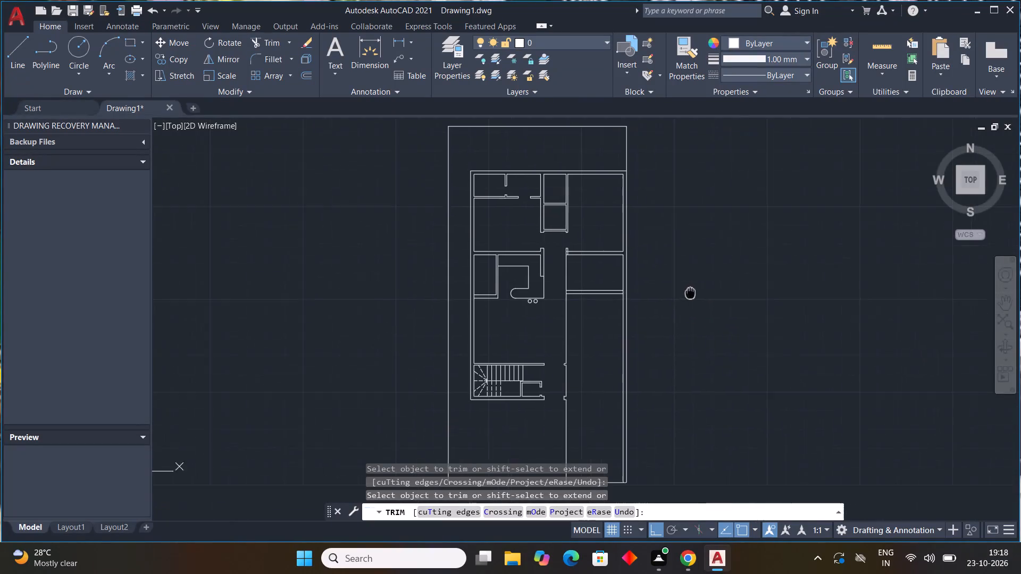
{"action": "middle_click_drag", "start_coordinate": [686, 287], "coordinate": [640, 250]}
{"action": "middle_click", "coordinate": [638, 249]}
{"action": "key", "text": "Escape"}
{"action": "key", "text": "Escape"}
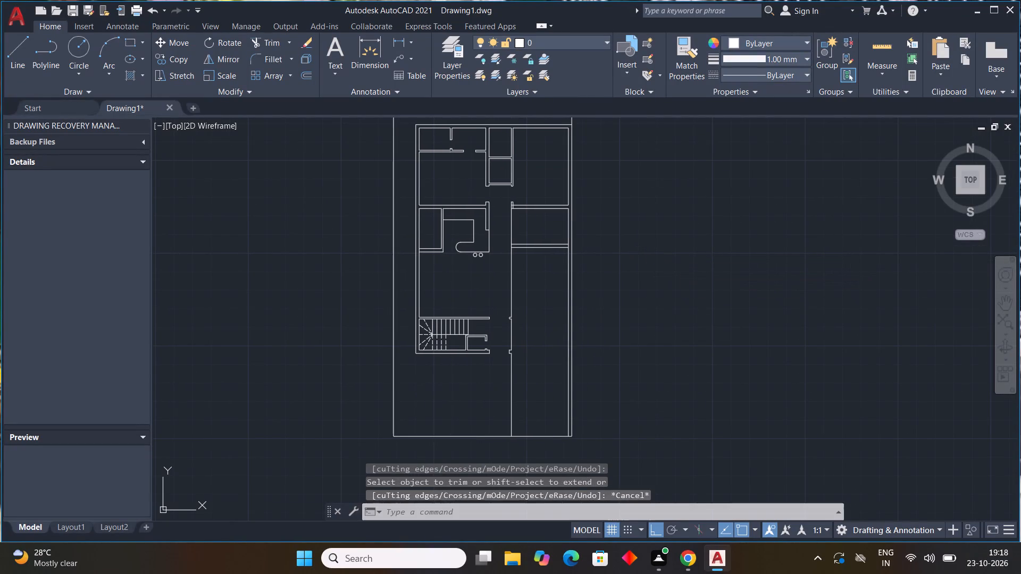
{"action": "key", "text": "Escape"}
{"action": "key", "text": "Escape"}
{"action": "key", "text": "Escape"}
{"action": "key", "text": "Escape"}
{"action": "key", "text": "Escape"}
{"action": "key", "text": "Escape"}
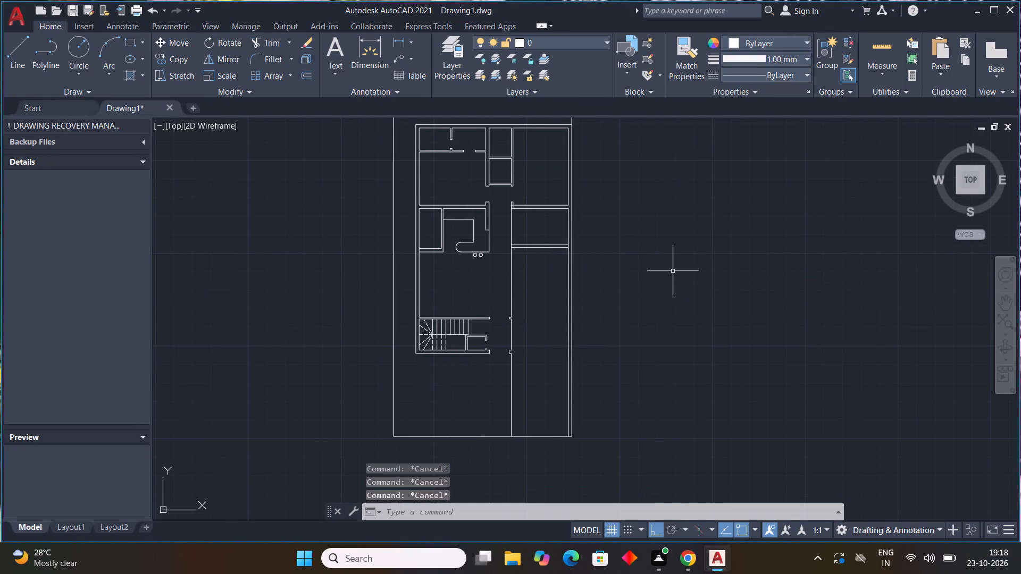
Offset the three segments of the passage's right vertical wall line 9" to the right, down to the plot's bottom edge.
{"action": "type", "text": "off"}
{"action": "key", "text": "space"}
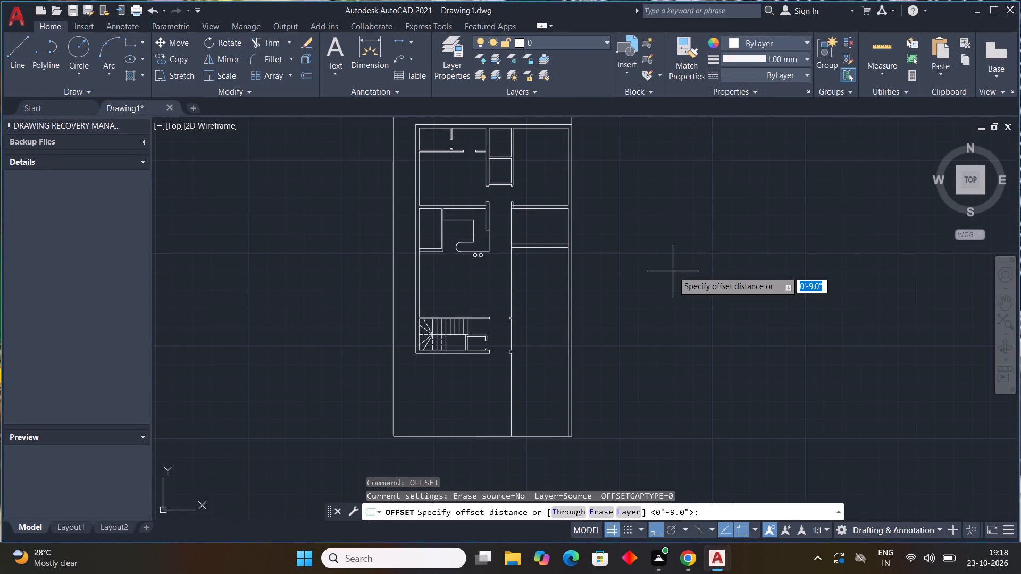
{"action": "key", "text": "9"}
{"action": "key", "text": "shift+quotedbl"}
{"action": "key", "text": "Return"}
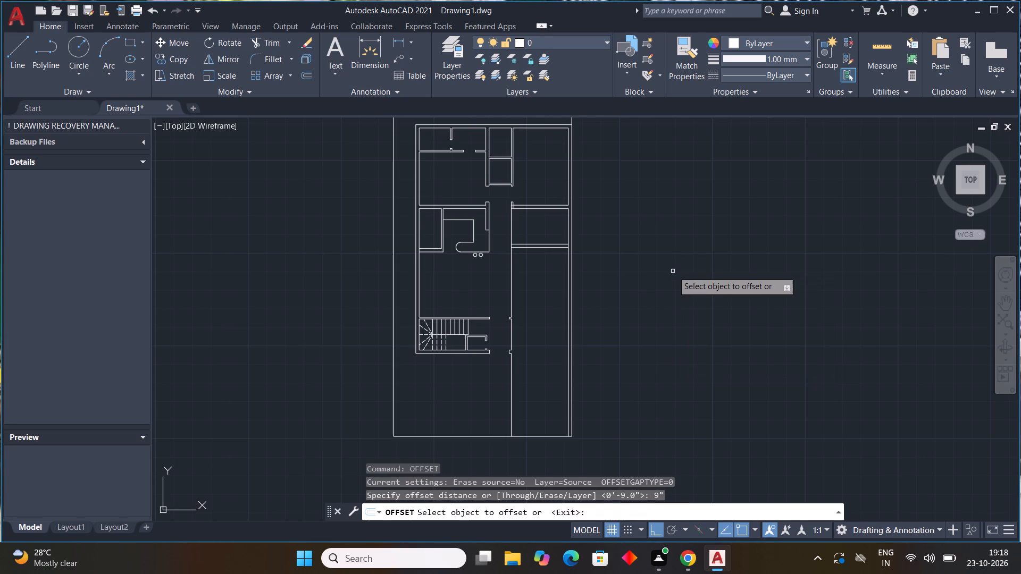
{"action": "left_click", "coordinate": [510, 306]}
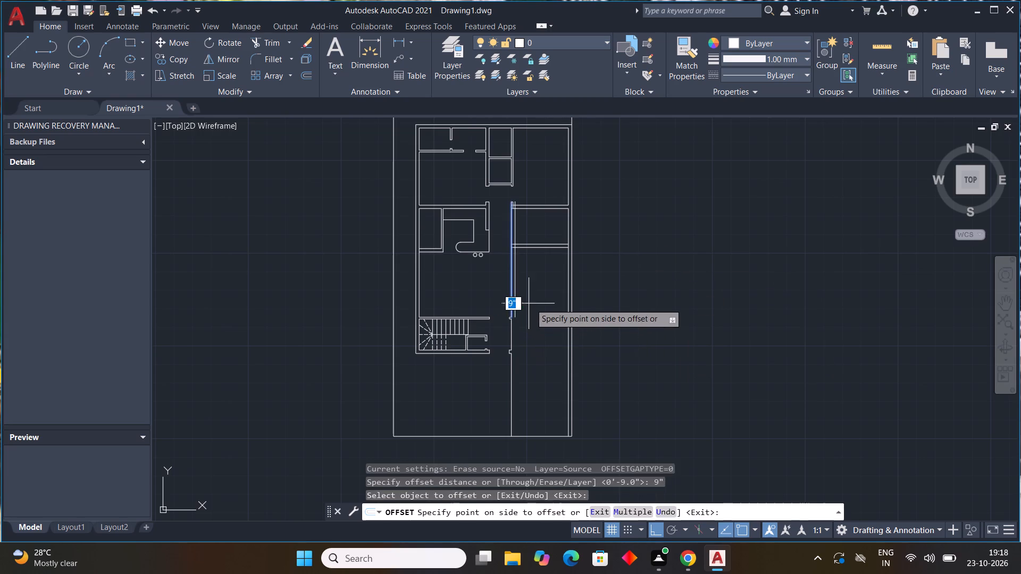
{"action": "left_click", "coordinate": [539, 301]}
{"action": "scroll", "coordinate": [540, 302], "scroll_direction": "up", "scroll_amount": 3}
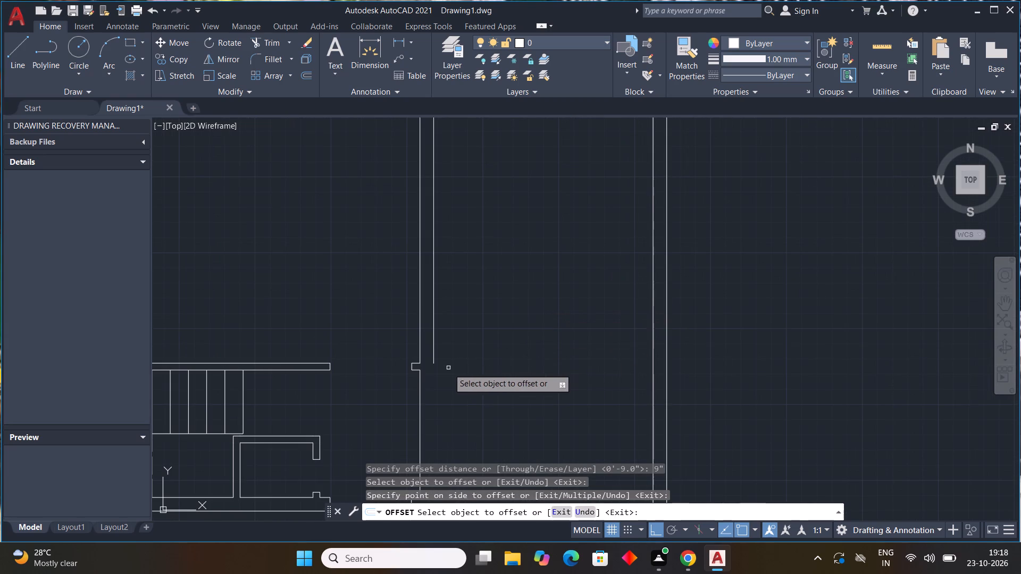
{"action": "scroll", "coordinate": [449, 369], "scroll_direction": "down", "scroll_amount": 2}
{"action": "middle_click_drag", "start_coordinate": [448, 374], "coordinate": [417, 342]}
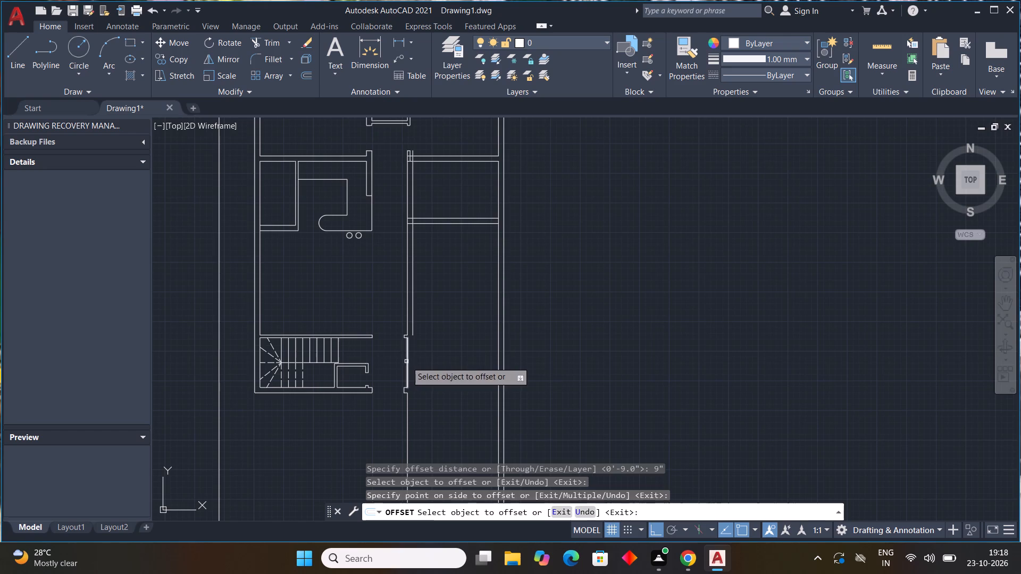
{"action": "left_click", "coordinate": [406, 361]}
{"action": "left_click", "coordinate": [426, 359]}
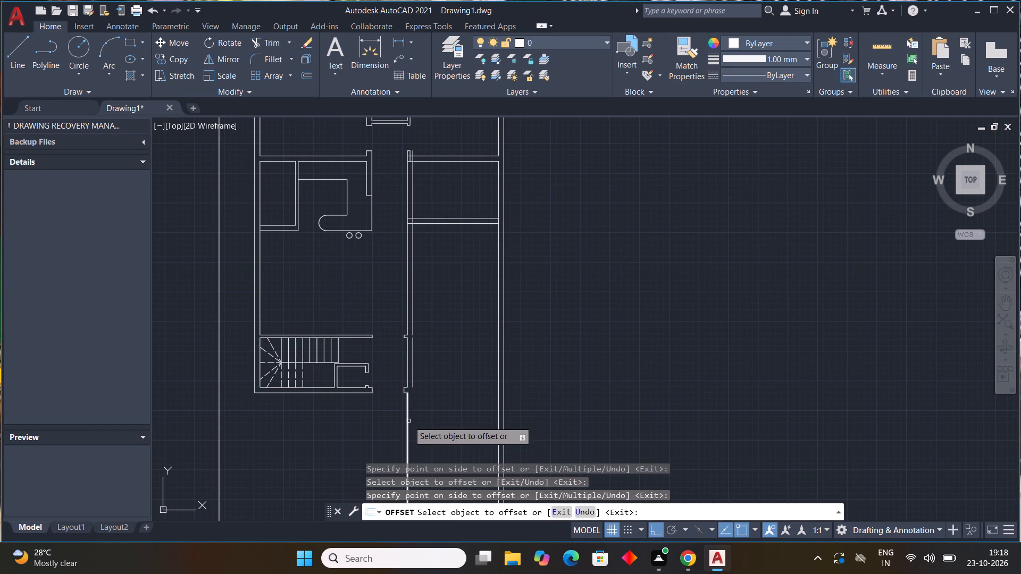
{"action": "left_click", "coordinate": [408, 421]}
{"action": "left_click", "coordinate": [425, 419]}
{"action": "key", "text": "Escape"}
{"action": "key", "text": "Escape"}
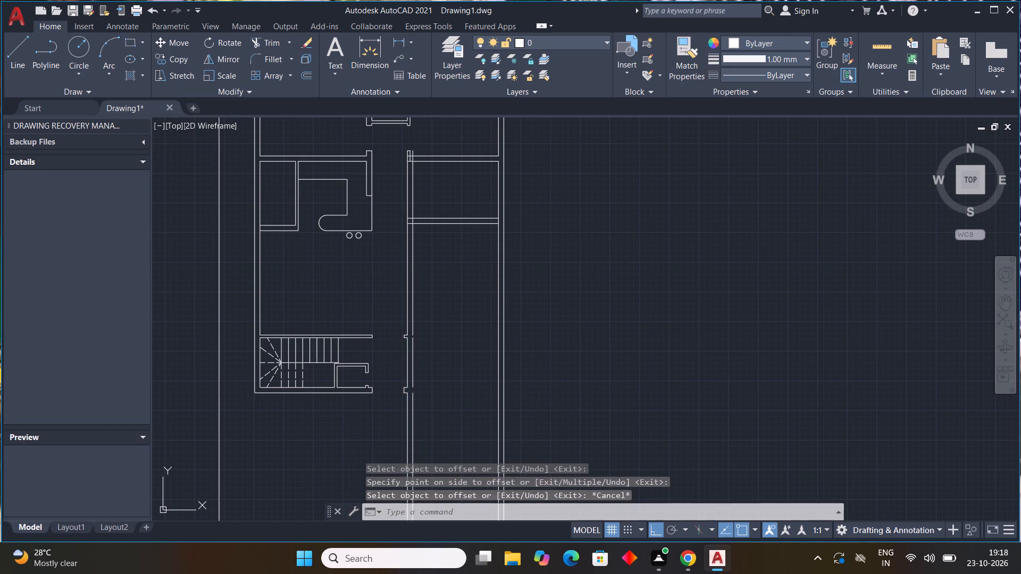
{"action": "key", "text": "Escape"}
{"action": "key", "text": "Escape"}
{"action": "key", "text": "Escape"}
{"action": "key", "text": "Escape"}
Extend the lowest offset wall line upward to close the gap beside the lower wall stub.
{"action": "type", "text": "ex"}
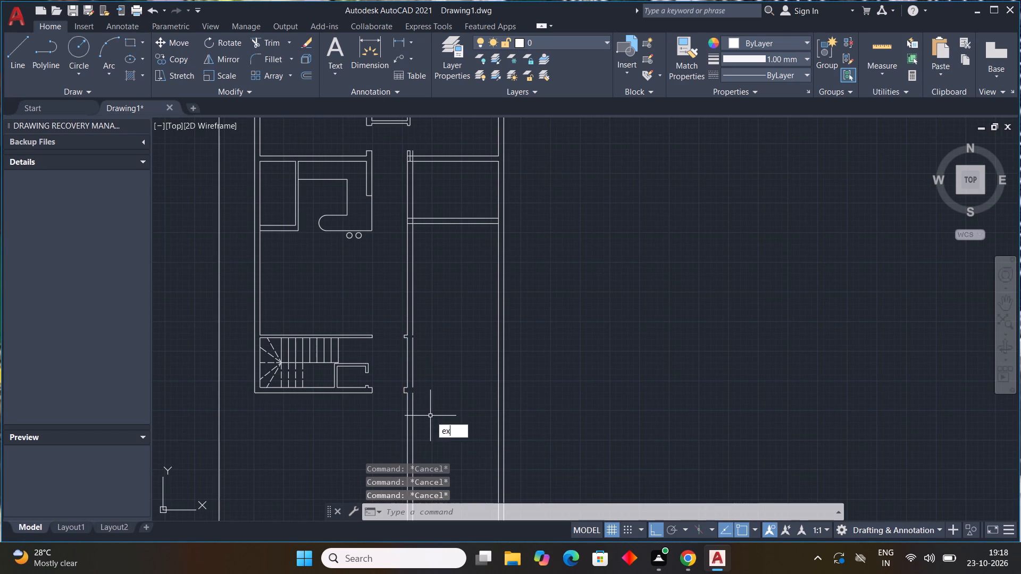
{"action": "key", "text": "space"}
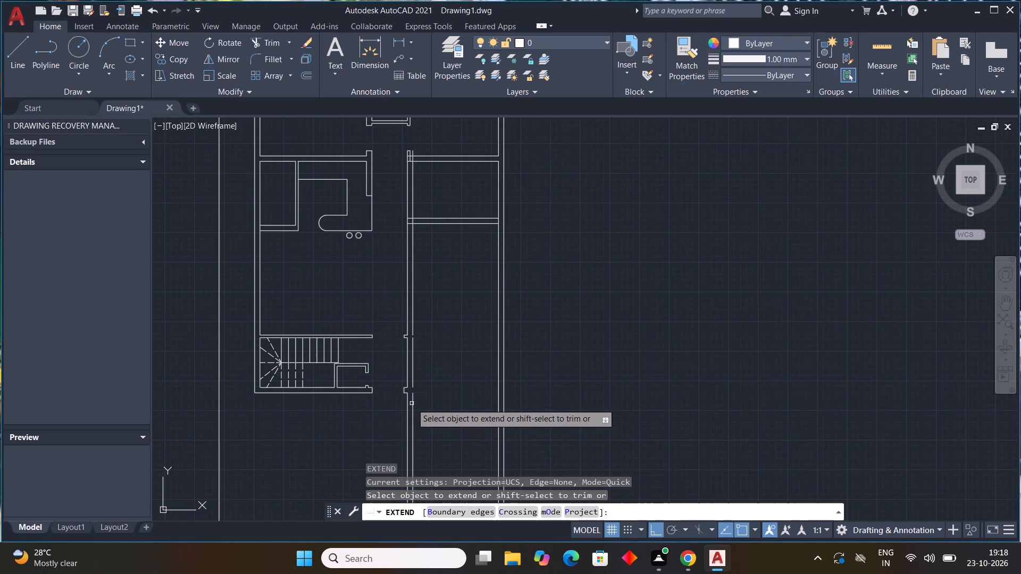
{"action": "left_click", "coordinate": [414, 402]}
{"action": "scroll", "coordinate": [442, 314], "scroll_direction": "up", "scroll_amount": 2}
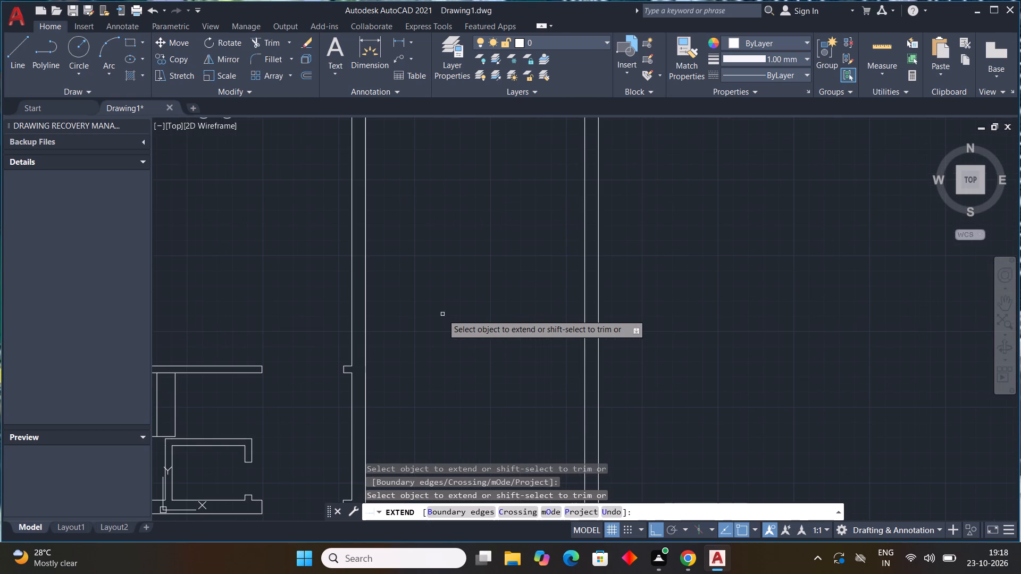
{"action": "key", "text": "Escape"}
{"action": "key", "text": "Escape"}
{"action": "key", "text": "Escape"}
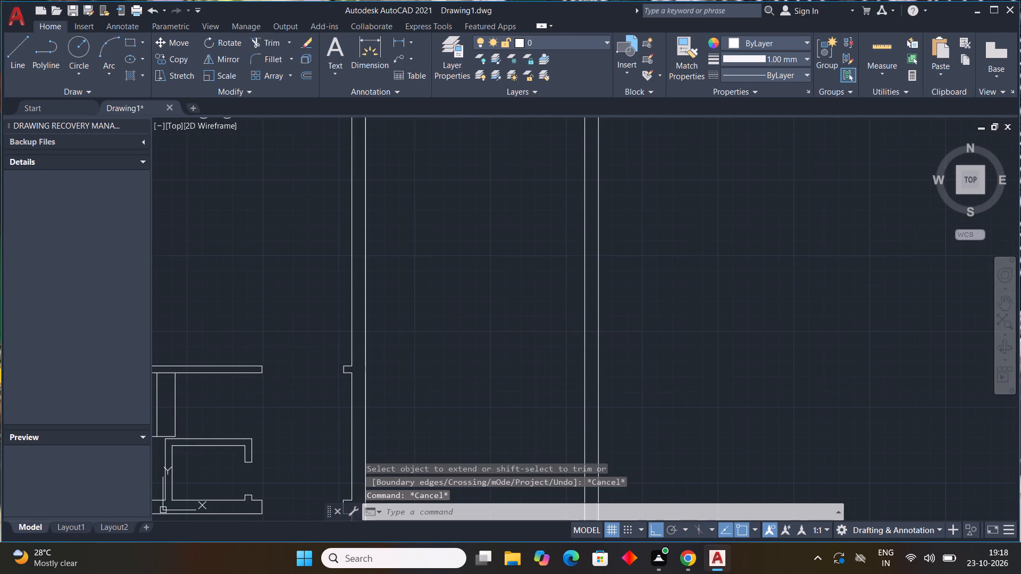
Trim the overlapping lines where the new 9" vertical wall meets the upper horizontal wall and short stub beside the passage.
{"action": "scroll", "coordinate": [457, 161], "scroll_direction": "down", "scroll_amount": 3}
{"action": "middle_click_drag", "start_coordinate": [457, 180], "coordinate": [434, 246]}
{"action": "scroll", "coordinate": [436, 209], "scroll_direction": "up", "scroll_amount": 1}
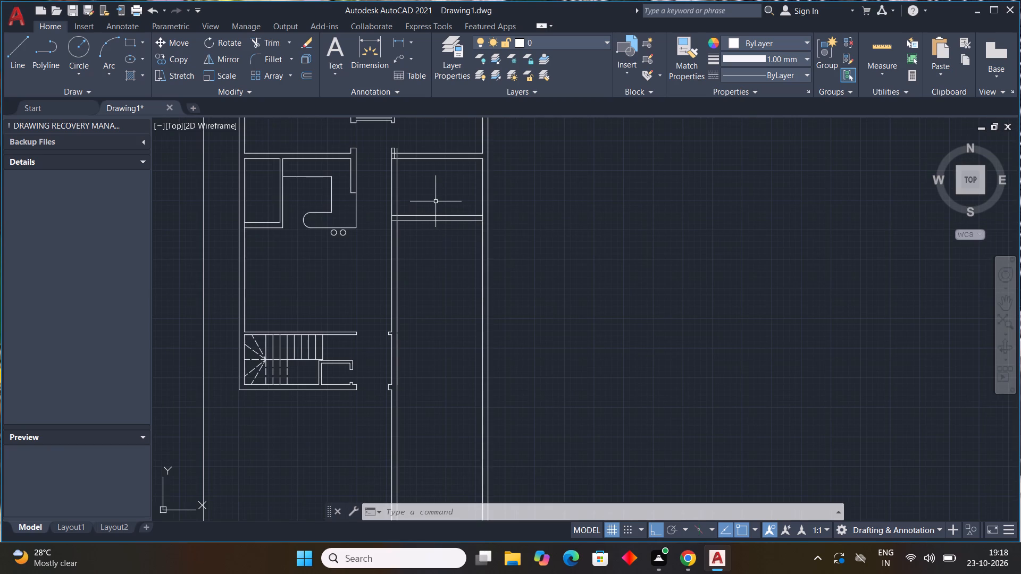
{"action": "type", "text": "tr"}
{"action": "key", "text": "space"}
{"action": "scroll", "coordinate": [436, 201], "scroll_direction": "up", "scroll_amount": 1}
{"action": "middle_click_drag", "start_coordinate": [401, 183], "coordinate": [371, 327]}
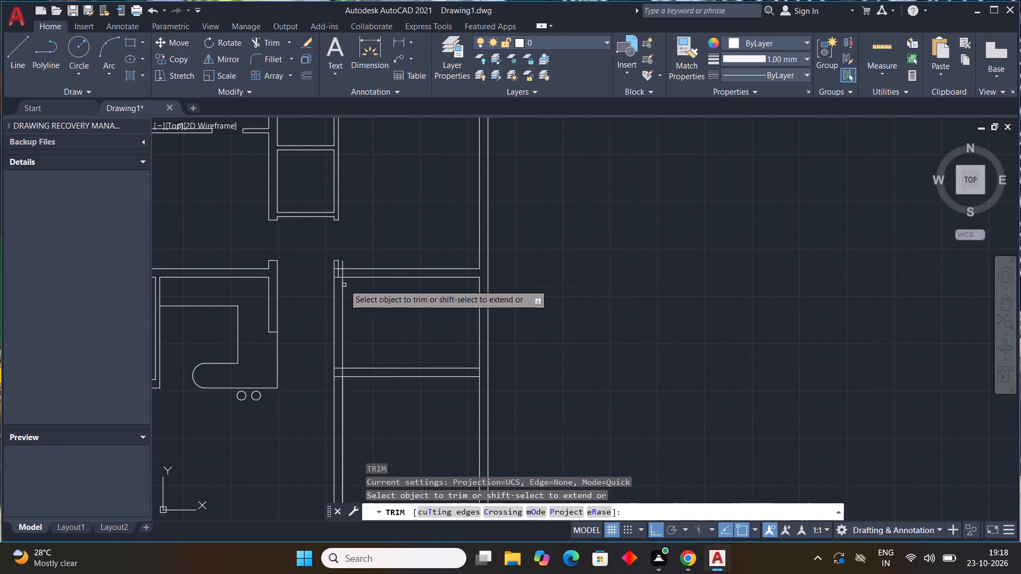
{"action": "left_click", "coordinate": [342, 273]}
{"action": "left_click", "coordinate": [343, 265]}
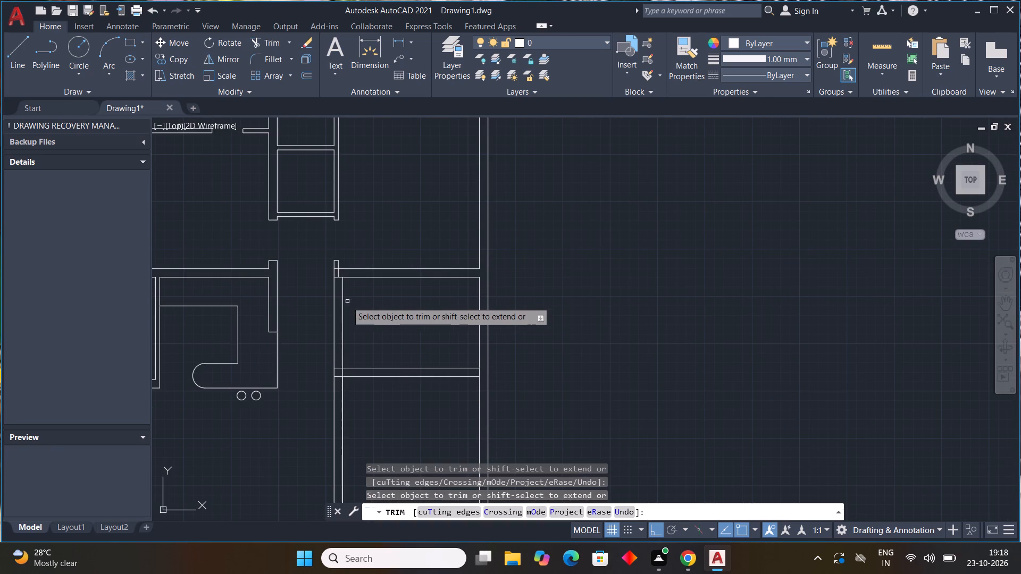
{"action": "scroll", "coordinate": [344, 283], "scroll_direction": "up", "scroll_amount": 2}
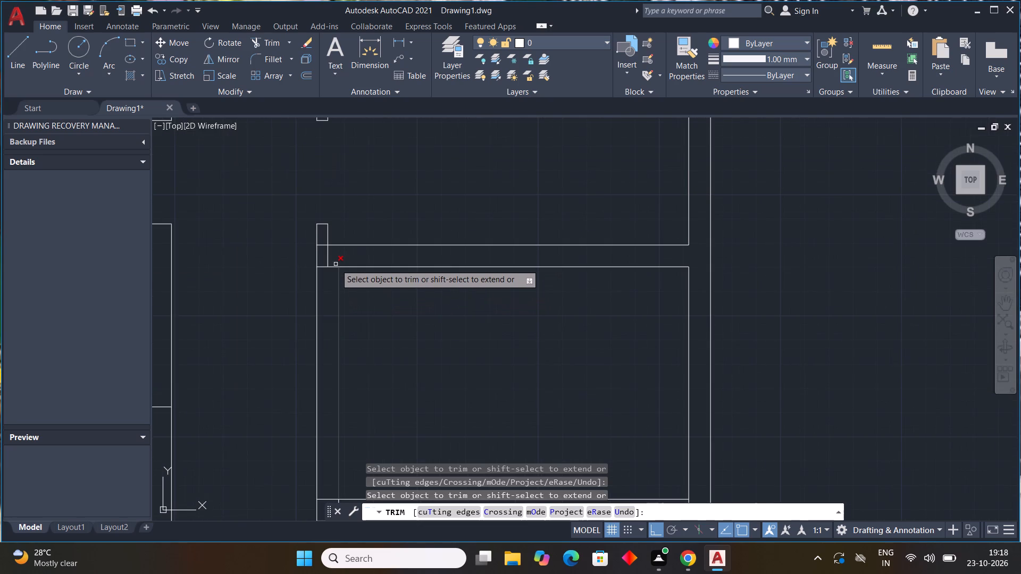
{"action": "left_click", "coordinate": [328, 265]}
{"action": "left_click", "coordinate": [328, 267]}
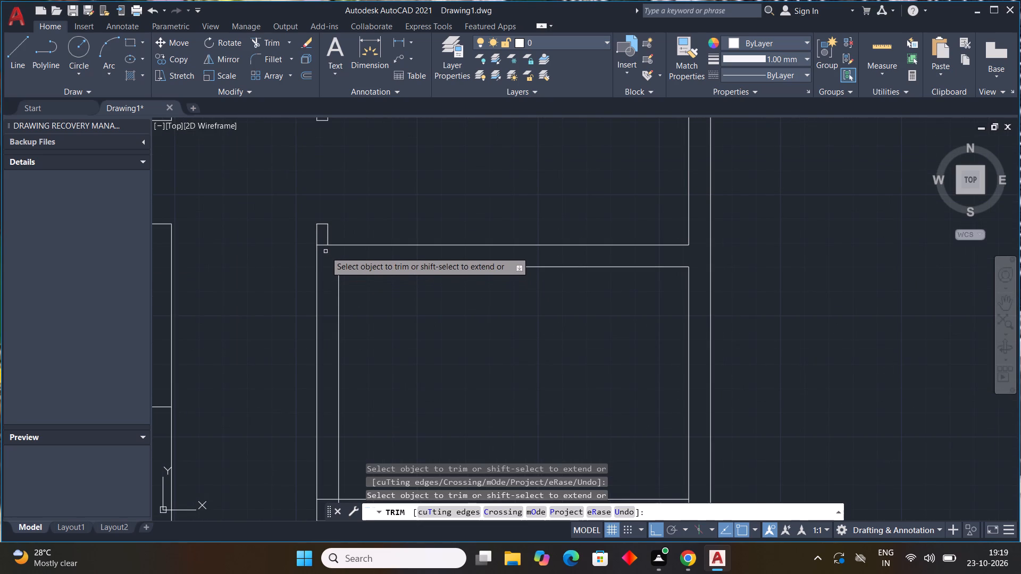
{"action": "left_click", "coordinate": [323, 246]}
Trim the overlapping lines where the 9" vertical wall meets the upper line of the lower horizontal wall.
{"action": "scroll", "coordinate": [485, 317], "scroll_direction": "down", "scroll_amount": 2}
{"action": "middle_click_drag", "start_coordinate": [485, 338], "coordinate": [446, 281]}
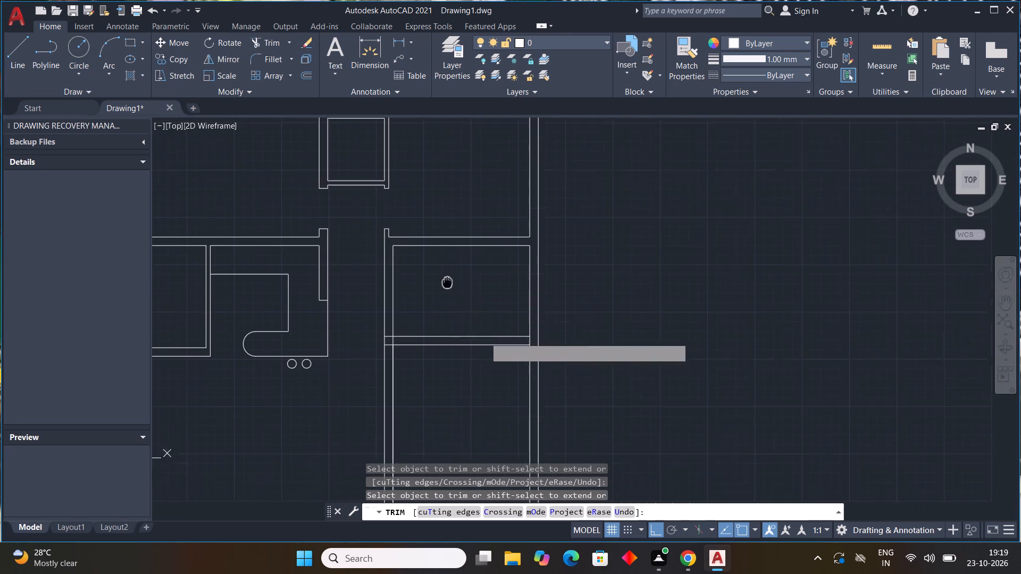
{"action": "middle_click_drag", "start_coordinate": [446, 281], "coordinate": [421, 244]}
{"action": "scroll", "coordinate": [360, 300], "scroll_direction": "up", "scroll_amount": 2}
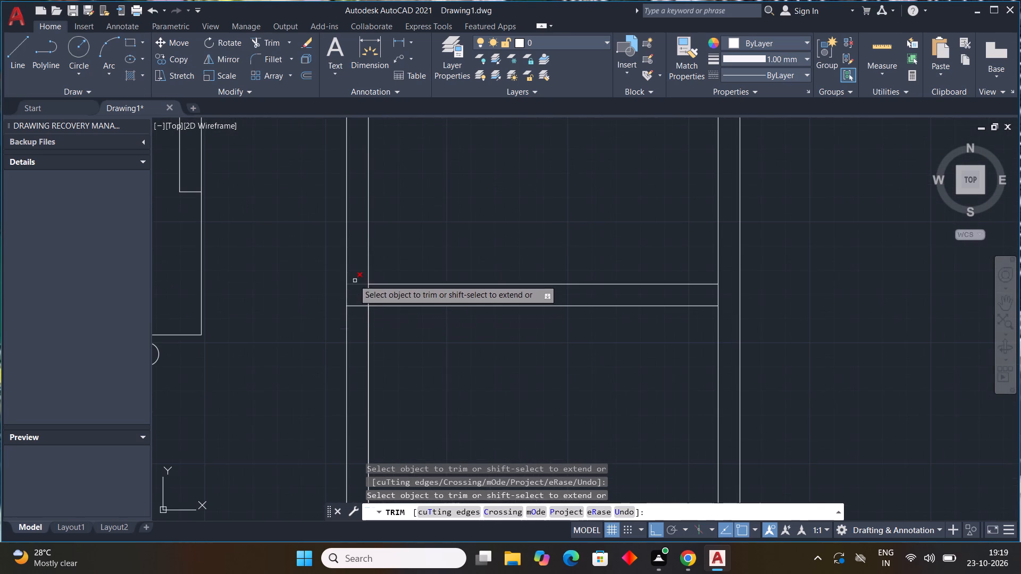
{"action": "left_click_drag", "start_coordinate": [354, 278], "coordinate": [378, 296]}
{"action": "scroll", "coordinate": [512, 335], "scroll_direction": "down", "scroll_amount": 2}
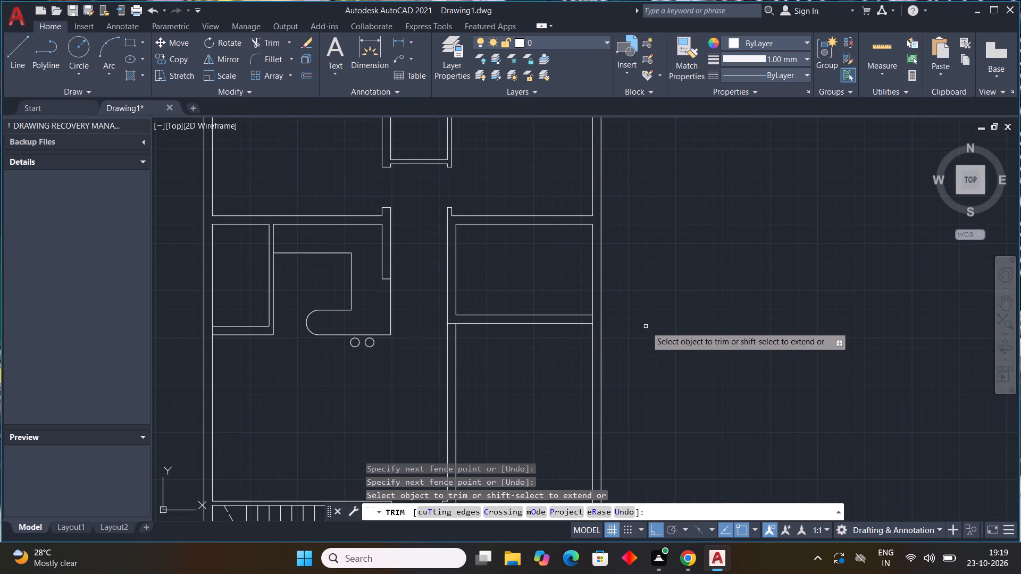
{"action": "scroll", "coordinate": [646, 326], "scroll_direction": "down", "scroll_amount": 2}
{"action": "middle_click_drag", "start_coordinate": [660, 351], "coordinate": [575, 248]}
{"action": "middle_click", "coordinate": [575, 248]}
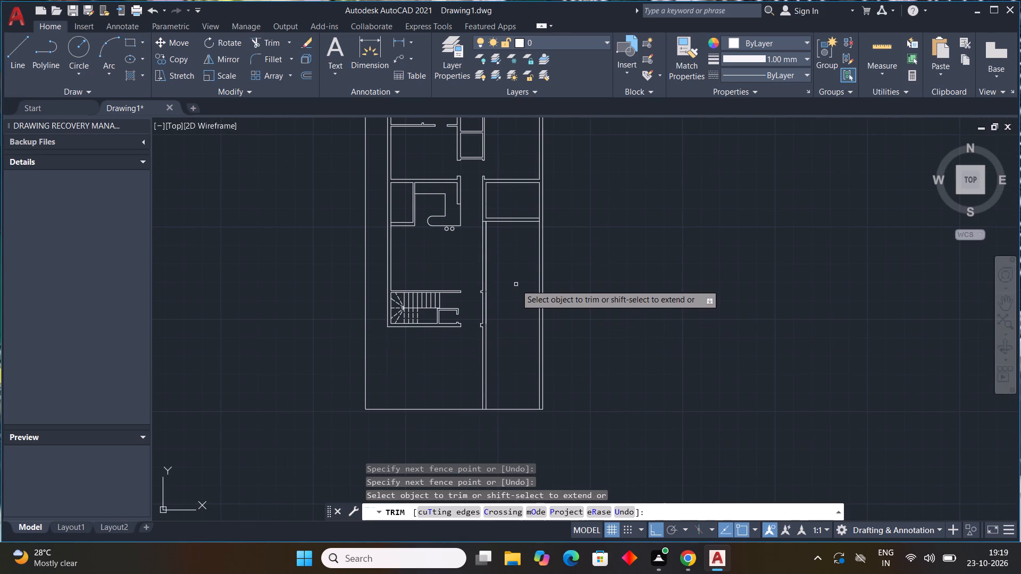
{"action": "scroll", "coordinate": [515, 284], "scroll_direction": "up", "scroll_amount": 2}
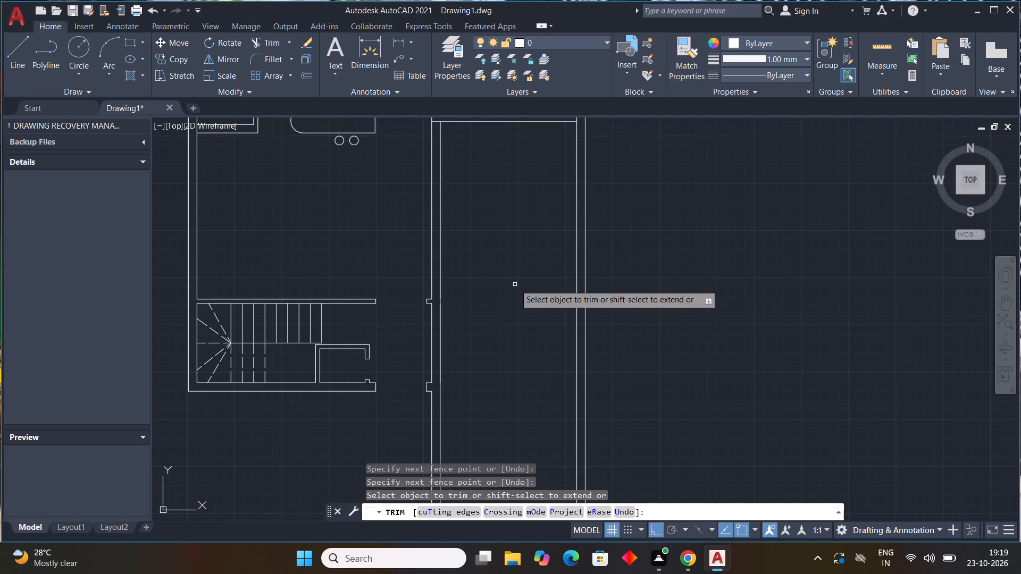
{"action": "key", "text": "Escape"}
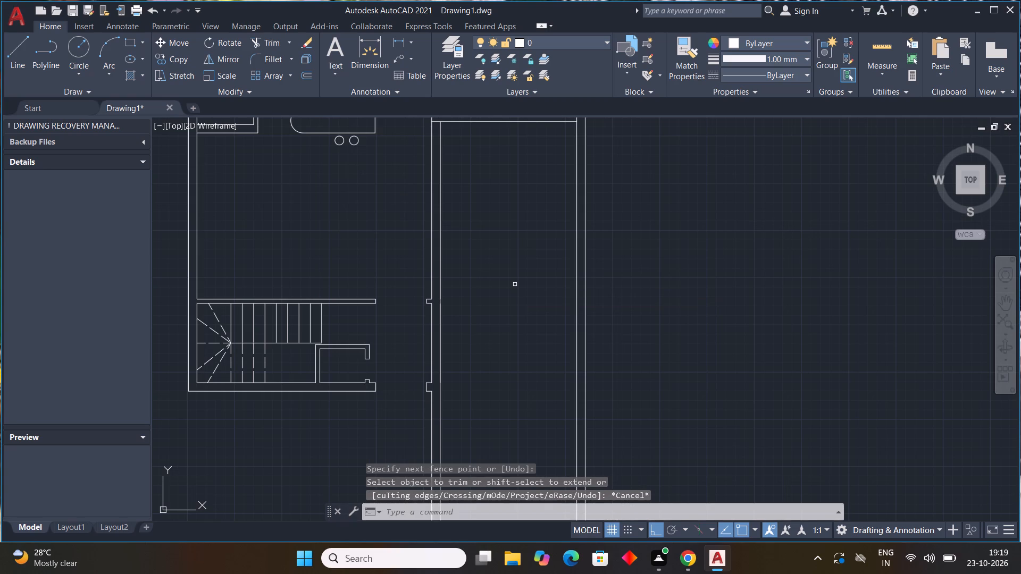
Draw a horizontal line from the upper corner of the wall stub level with the staircase wall across to the right outer wall's inner line.
{"action": "type", "text": "l"}
{"action": "key", "text": "space"}
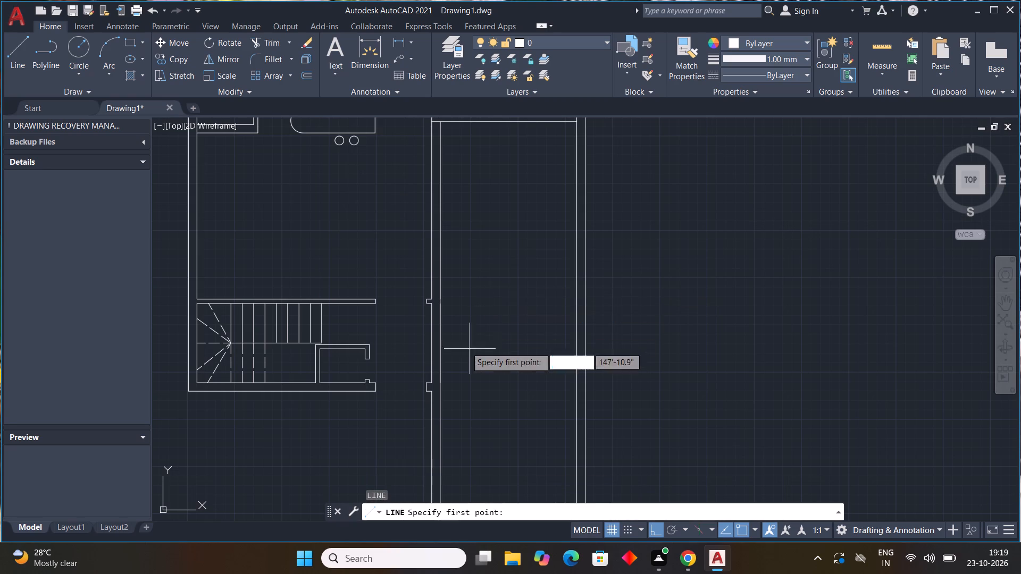
{"action": "scroll", "coordinate": [442, 293], "scroll_direction": "up", "scroll_amount": 3}
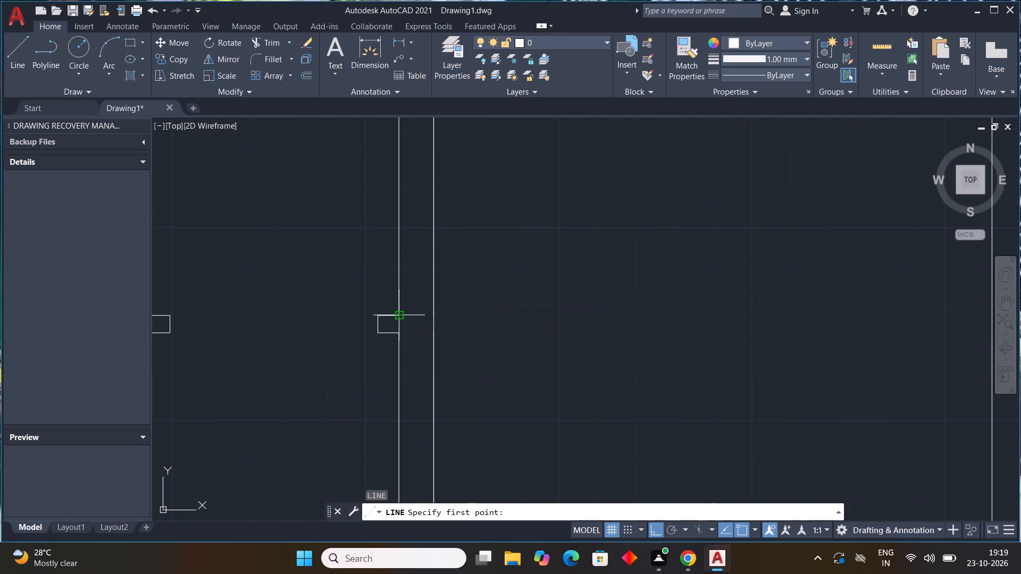
{"action": "left_click", "coordinate": [400, 315]}
{"action": "scroll", "coordinate": [542, 320], "scroll_direction": "down", "scroll_amount": 2}
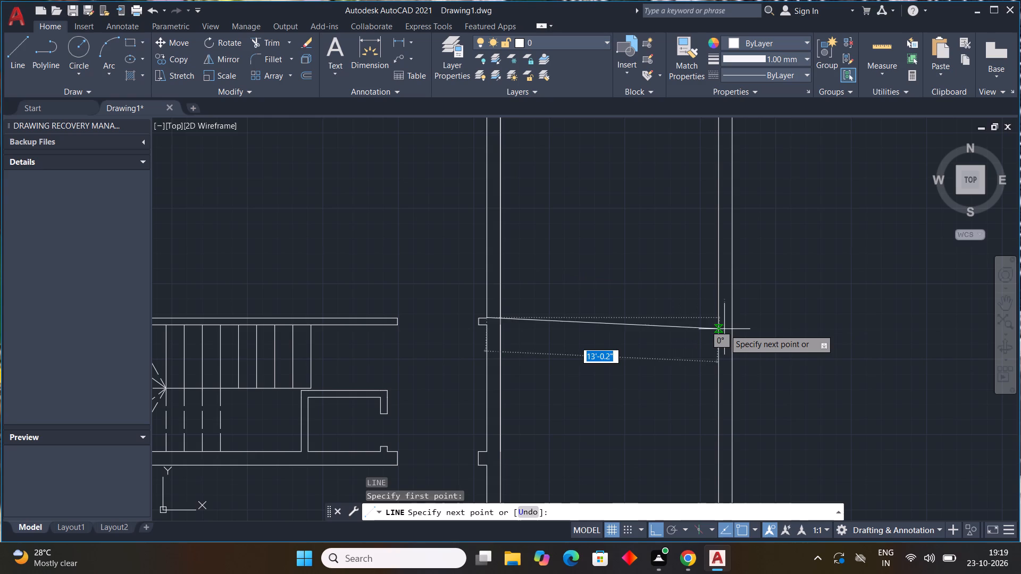
{"action": "middle_click_drag", "start_coordinate": [713, 323], "coordinate": [639, 286]}
{"action": "scroll", "coordinate": [639, 286], "scroll_direction": "up", "scroll_amount": 1}
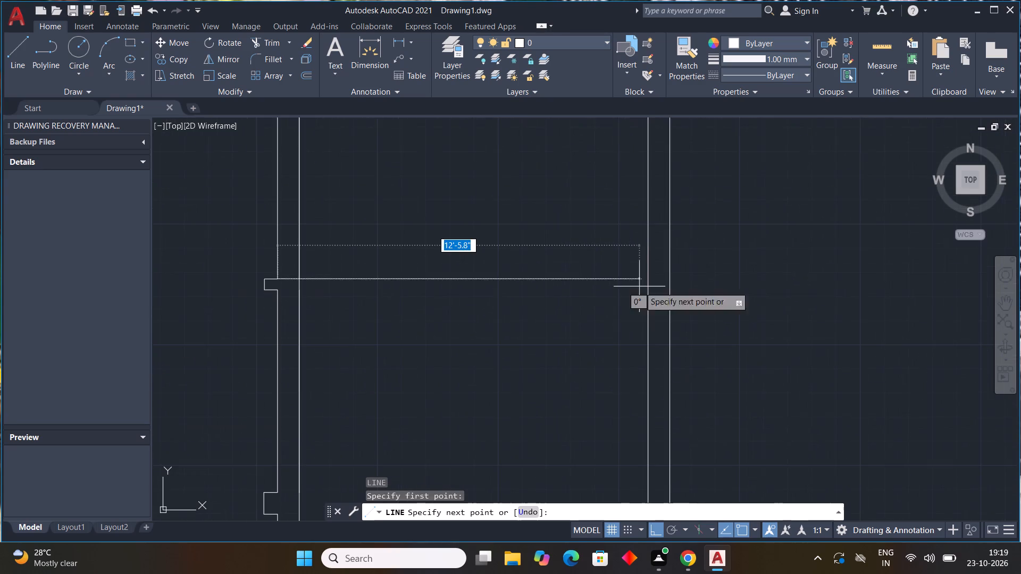
{"action": "left_click", "coordinate": [647, 284]}
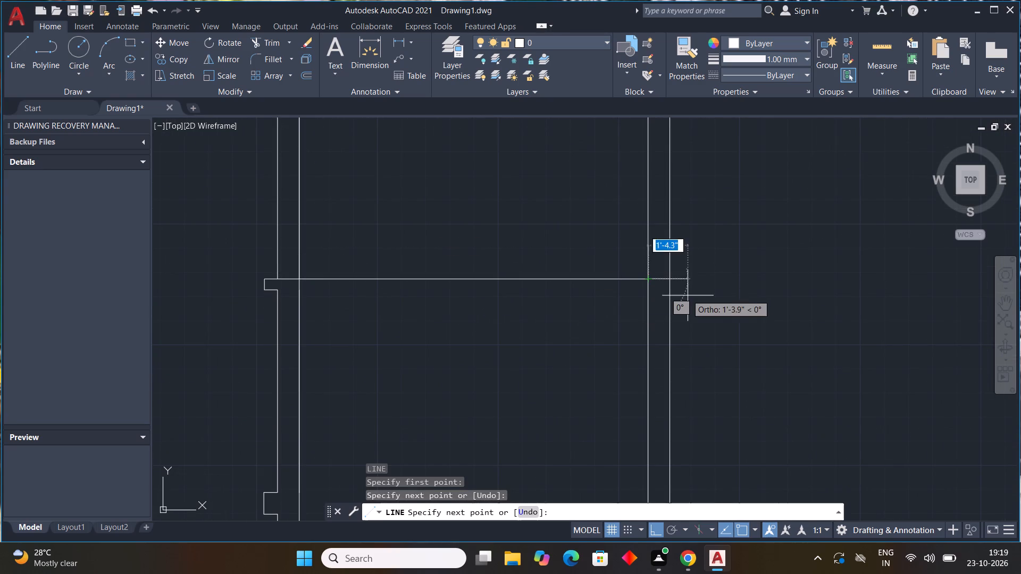
Offset the new horizontal line 9" downward to form the wall between the vertical wall and right outer wall.
{"action": "key", "text": "Escape"}
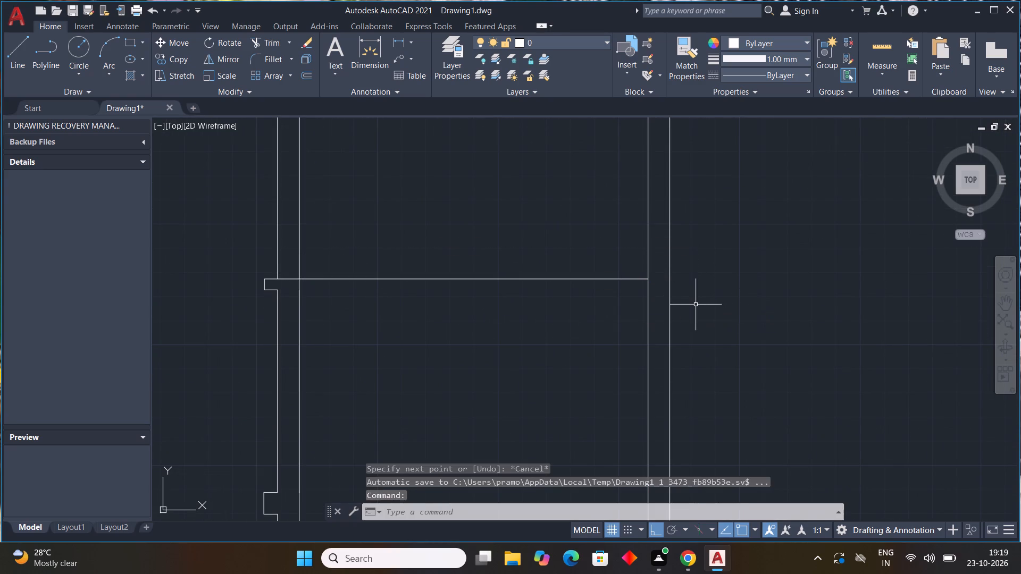
{"action": "type", "text": "off"}
{"action": "key", "text": "space"}
{"action": "key", "text": "9"}
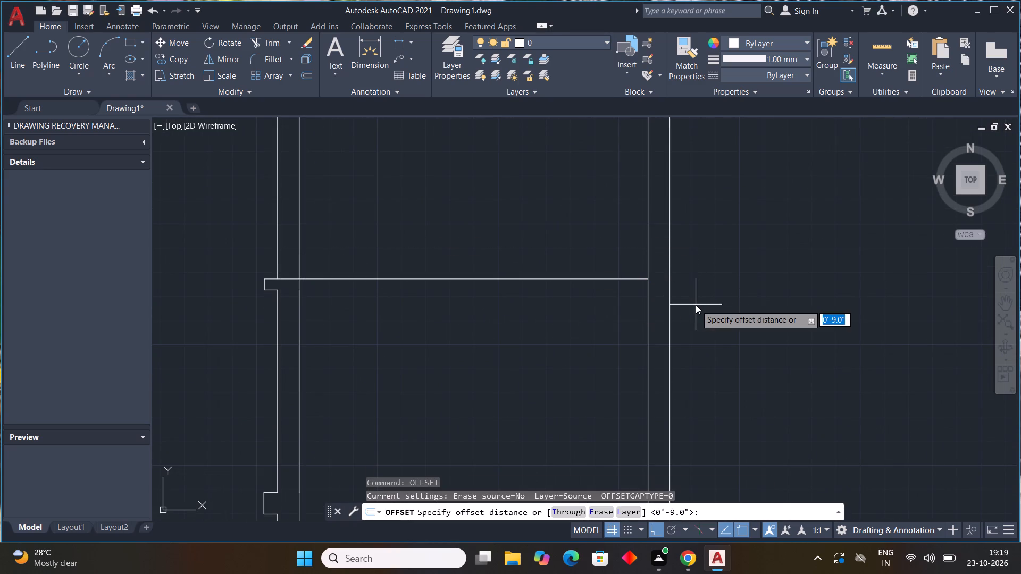
{"action": "key", "text": "shift+quotedbl"}
{"action": "key", "text": "Return"}
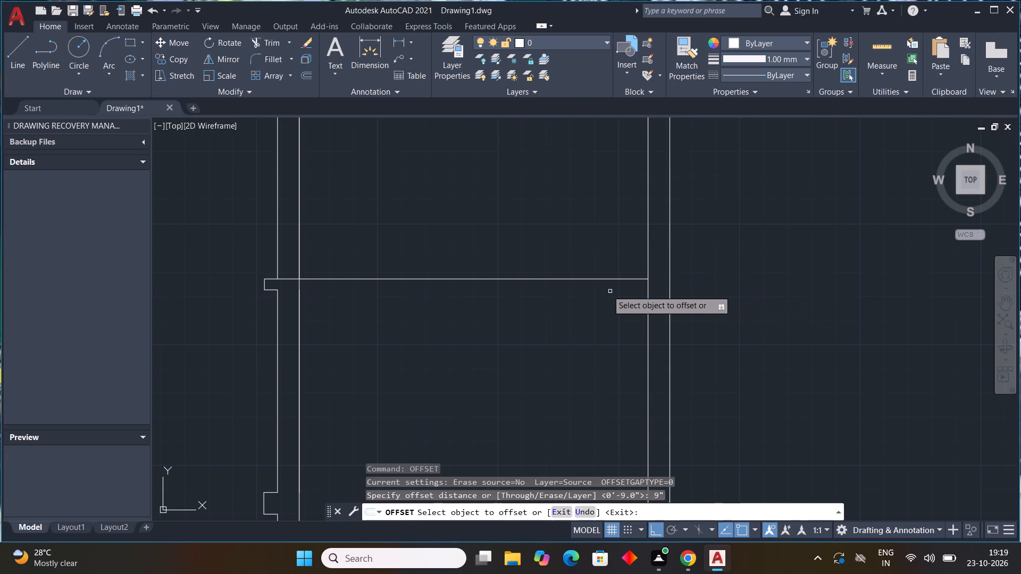
{"action": "left_click_drag", "start_coordinate": [606, 278], "coordinate": [609, 290]}
{"action": "left_click", "coordinate": [620, 333]}
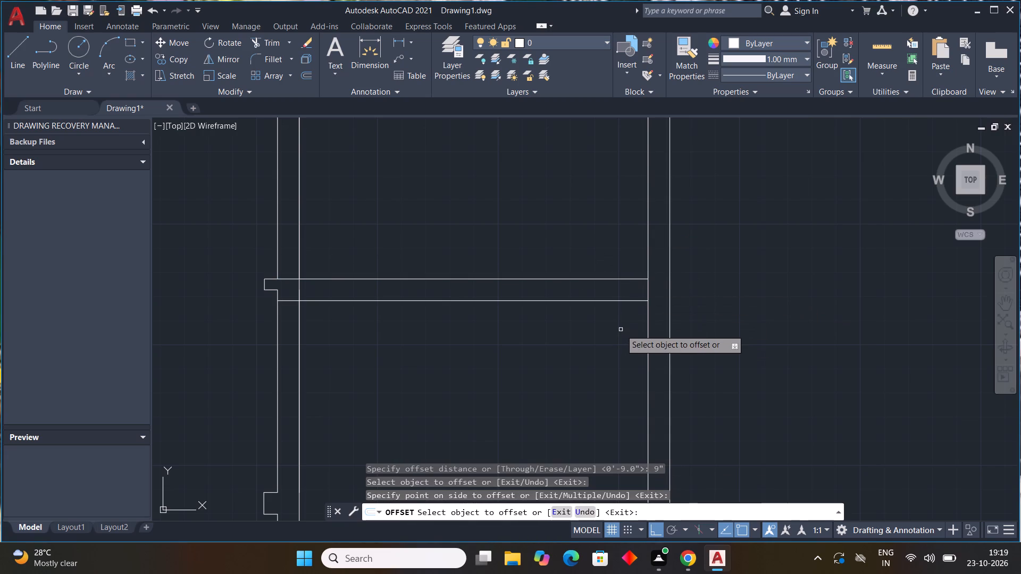
{"action": "key", "text": "Escape"}
{"action": "key", "text": "Escape"}
{"action": "key", "text": "Escape"}
{"action": "key", "text": "Escape"}
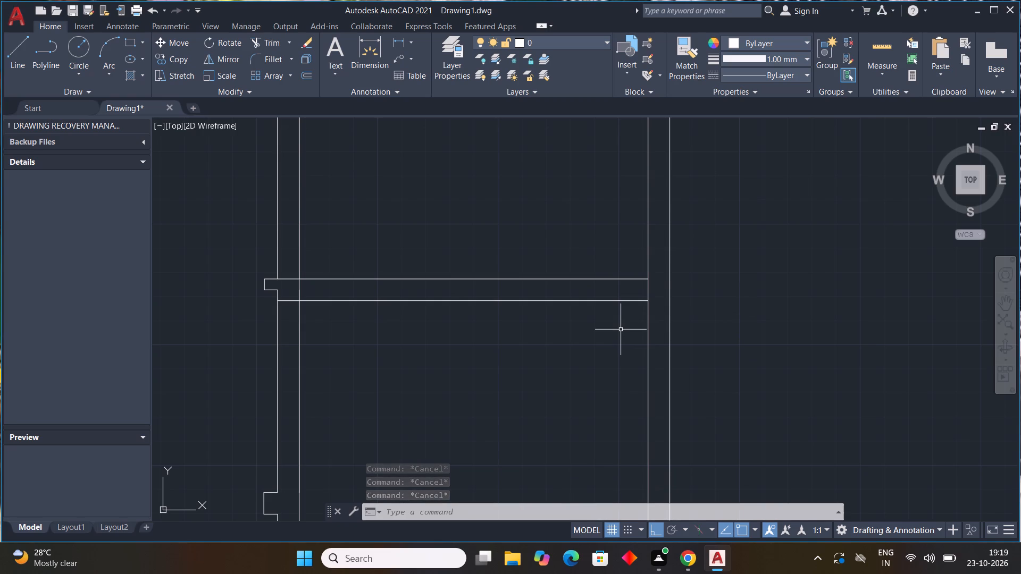
Offset the lower line of the new horizontal wall 14'7" downward to set the room's depth.
{"action": "scroll", "coordinate": [600, 318], "scroll_direction": "down", "scroll_amount": 3}
{"action": "middle_click_drag", "start_coordinate": [563, 435], "coordinate": [439, 273]}
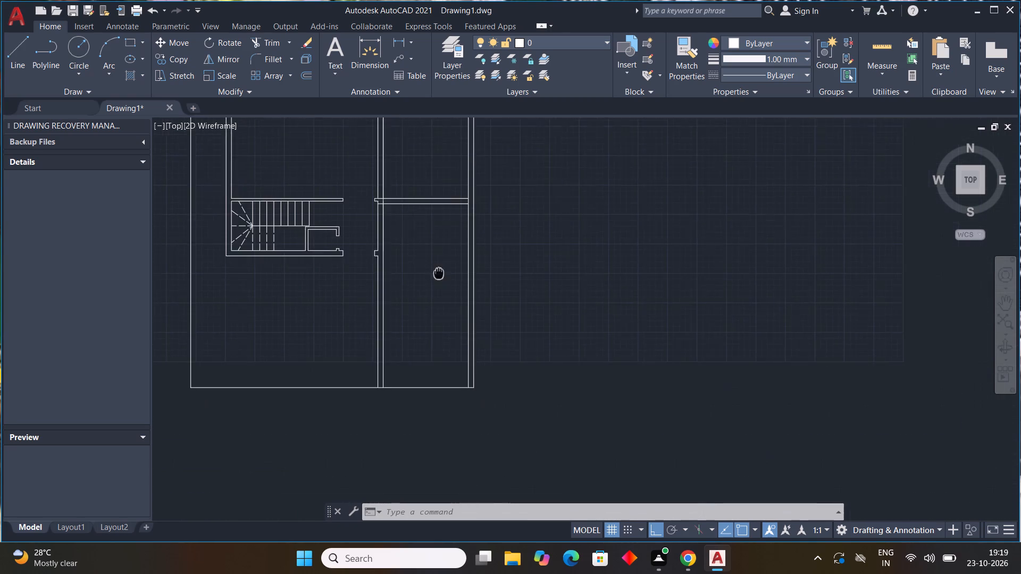
{"action": "middle_click_drag", "start_coordinate": [439, 273], "coordinate": [434, 305]}
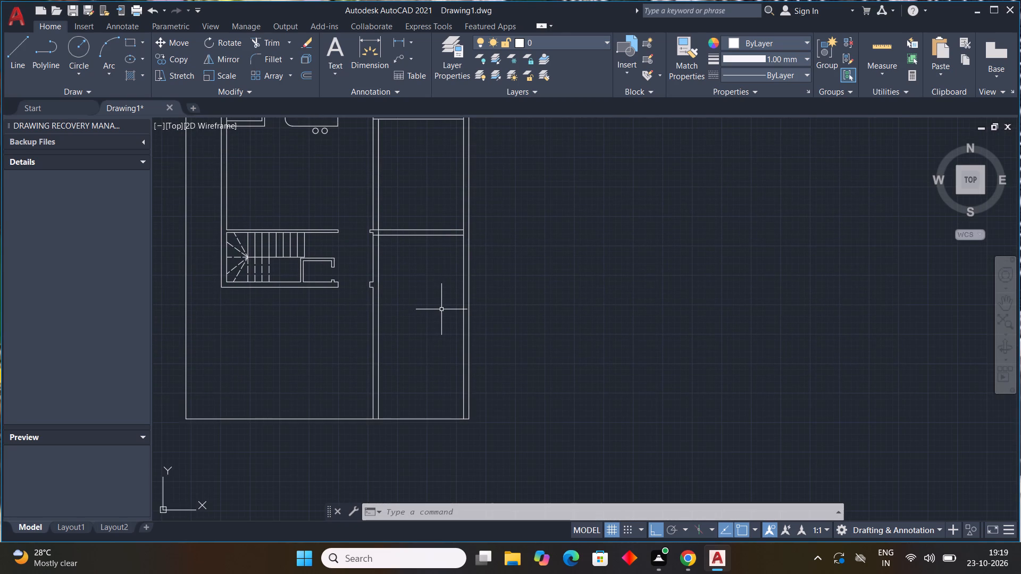
{"action": "scroll", "coordinate": [442, 309], "scroll_direction": "up", "scroll_amount": 1}
{"action": "type", "text": "off"}
{"action": "key", "text": "space"}
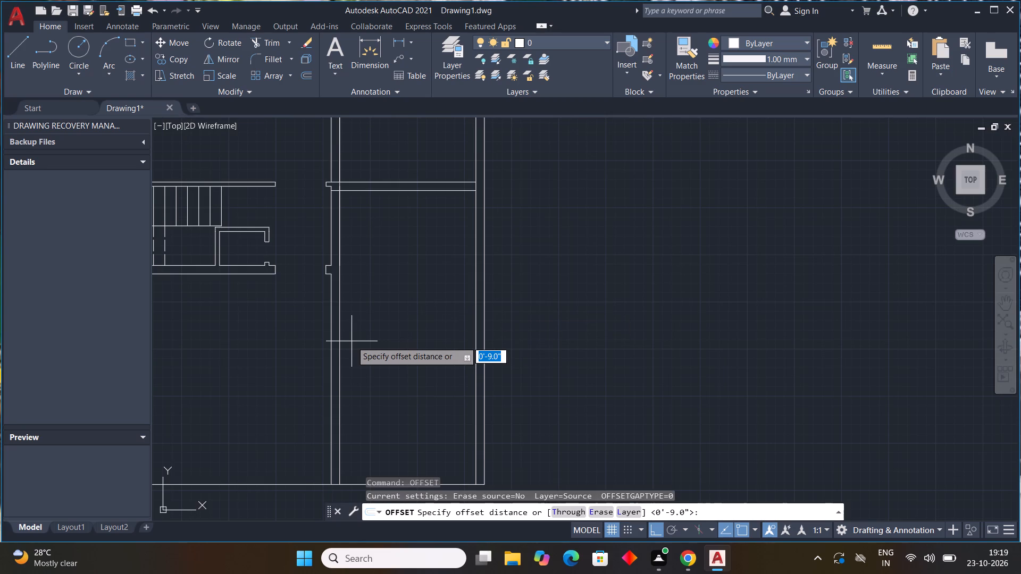
{"action": "type", "text": "14"}
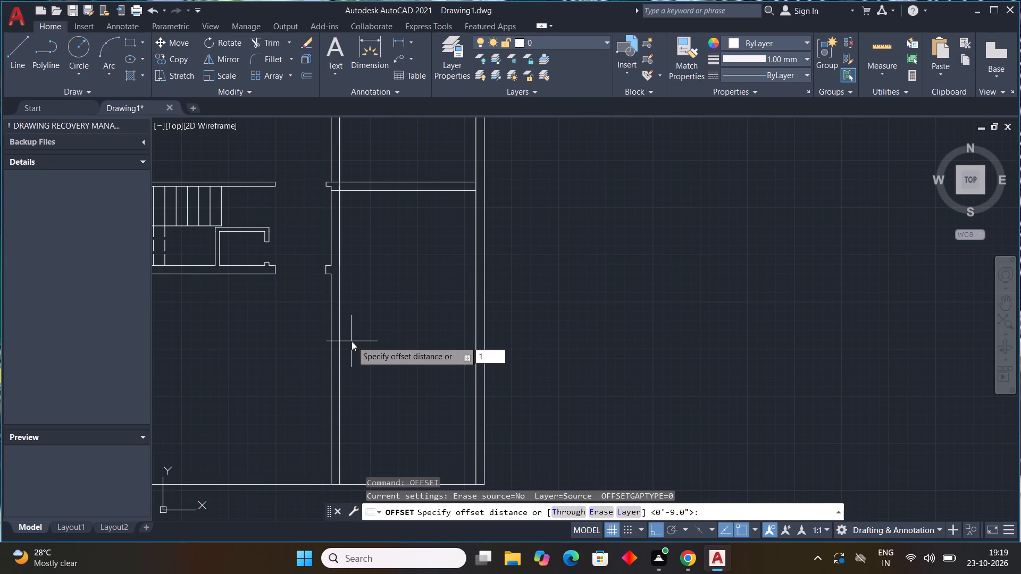
{"action": "type", "text": "'7"}
{"action": "key", "text": "shift+quotedbl"}
{"action": "key", "text": "Return"}
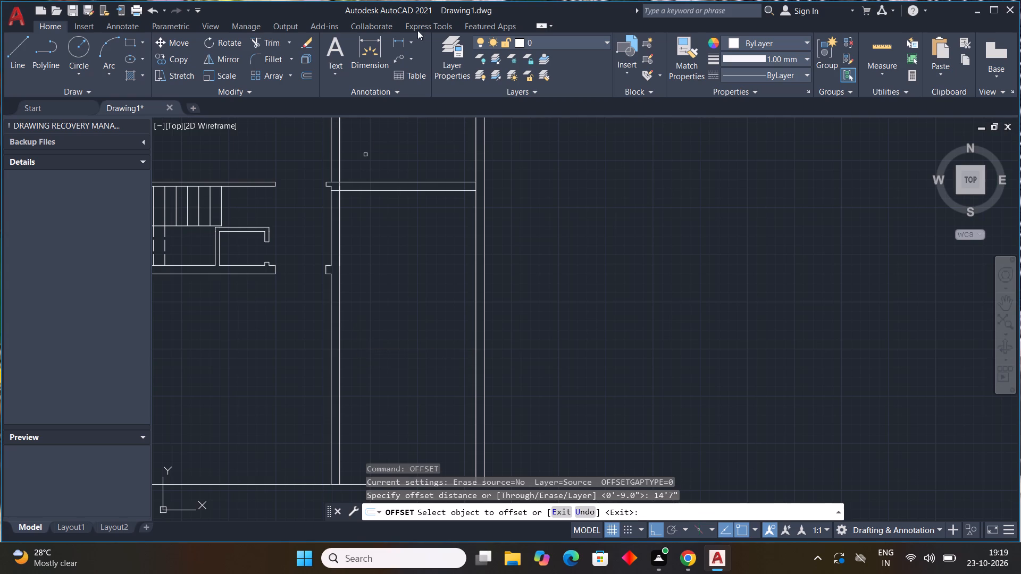
{"action": "left_click", "coordinate": [387, 192]}
{"action": "left_click", "coordinate": [400, 343]}
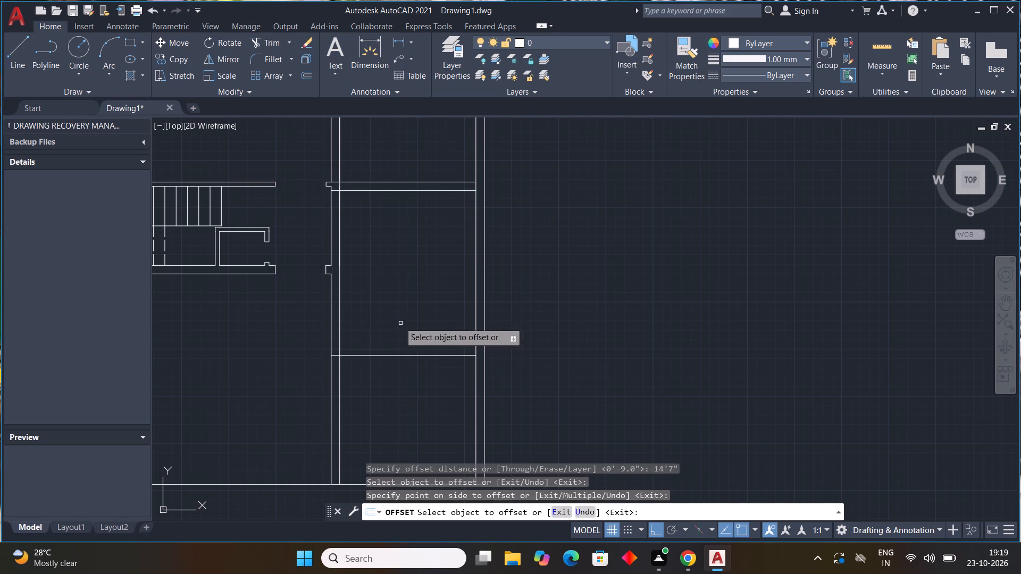
{"action": "key", "text": "Escape"}
Offset the room's new lower boundary line 9" downward to give the bottom wall its thickness.
{"action": "key", "text": "space"}
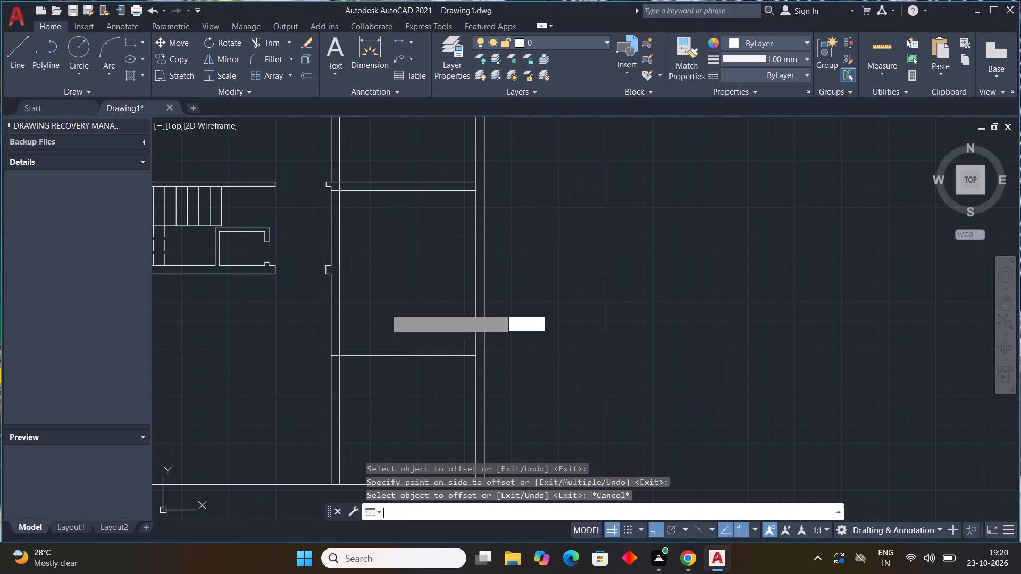
{"action": "type", "text": "9\""}
{"action": "key", "text": "Return"}
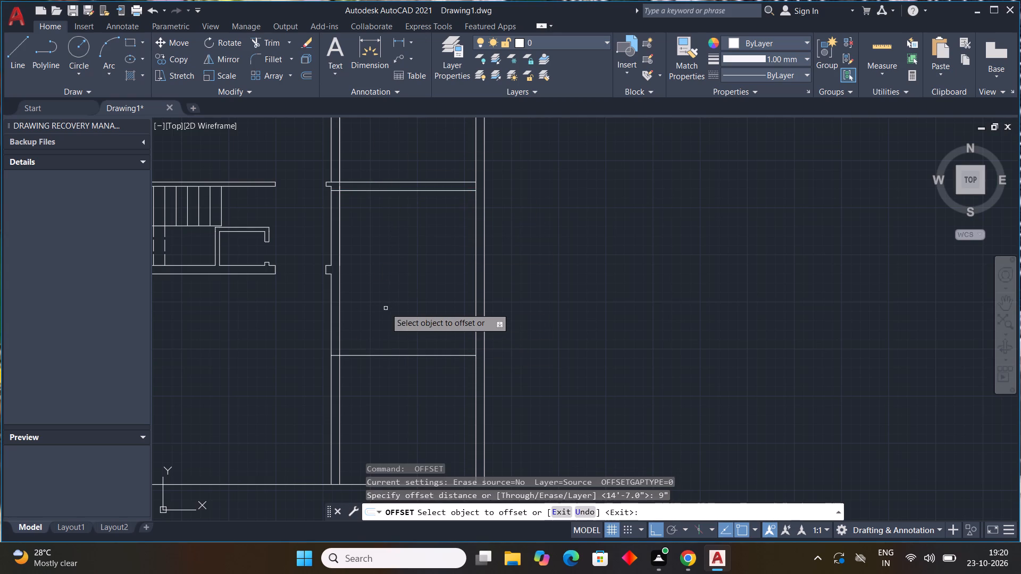
{"action": "left_click", "coordinate": [395, 354]}
{"action": "left_click", "coordinate": [401, 383]}
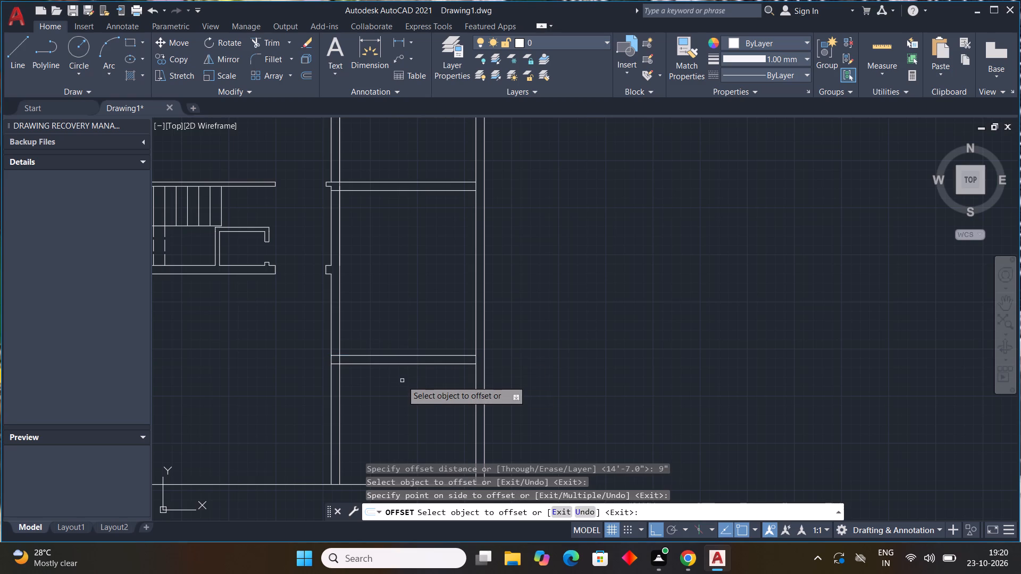
{"action": "key", "text": "Escape"}
{"action": "key", "text": "Escape"}
{"action": "key", "text": "Escape"}
{"action": "key", "text": "Escape"}
{"action": "key", "text": "Escape"}
{"action": "key", "text": "Escape"}
{"action": "key", "text": "Escape"}
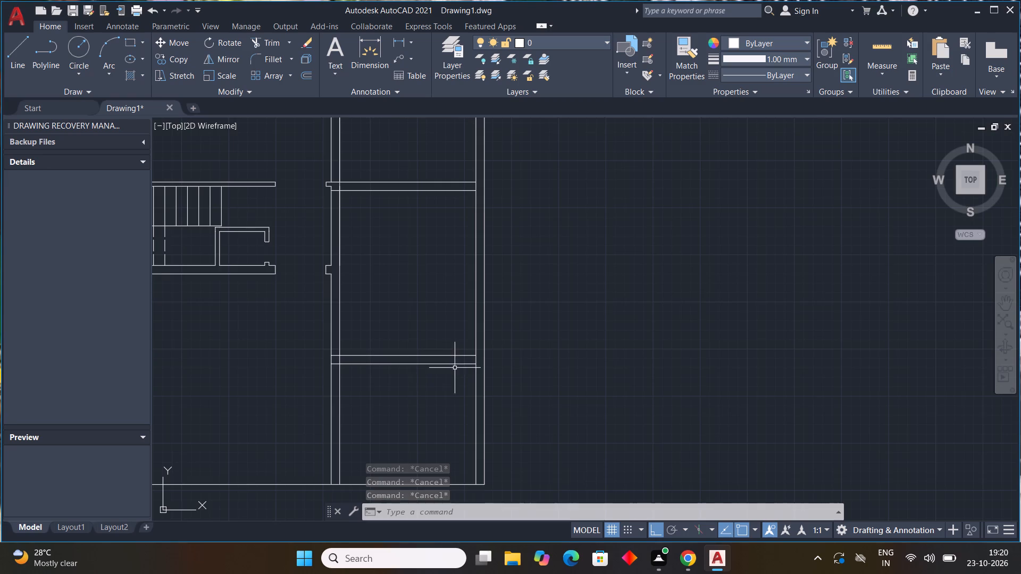
Stretch the right end of the bottom wall's lower line to the outer line of the right outer wall.
{"action": "scroll", "coordinate": [455, 367], "scroll_direction": "up", "scroll_amount": 3}
{"action": "left_click", "coordinate": [471, 360]}
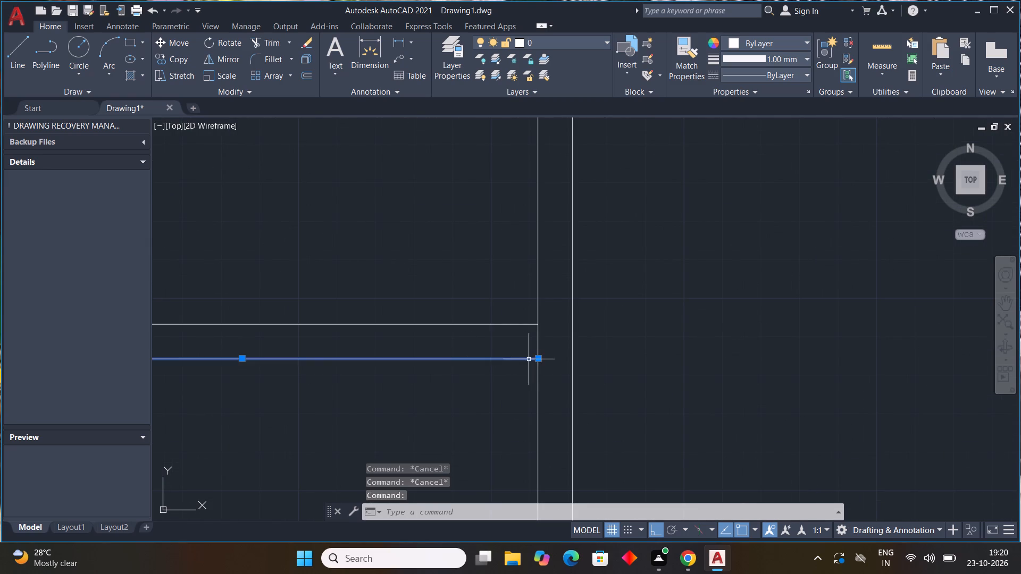
{"action": "left_click", "coordinate": [540, 359]}
{"action": "left_click", "coordinate": [570, 361]}
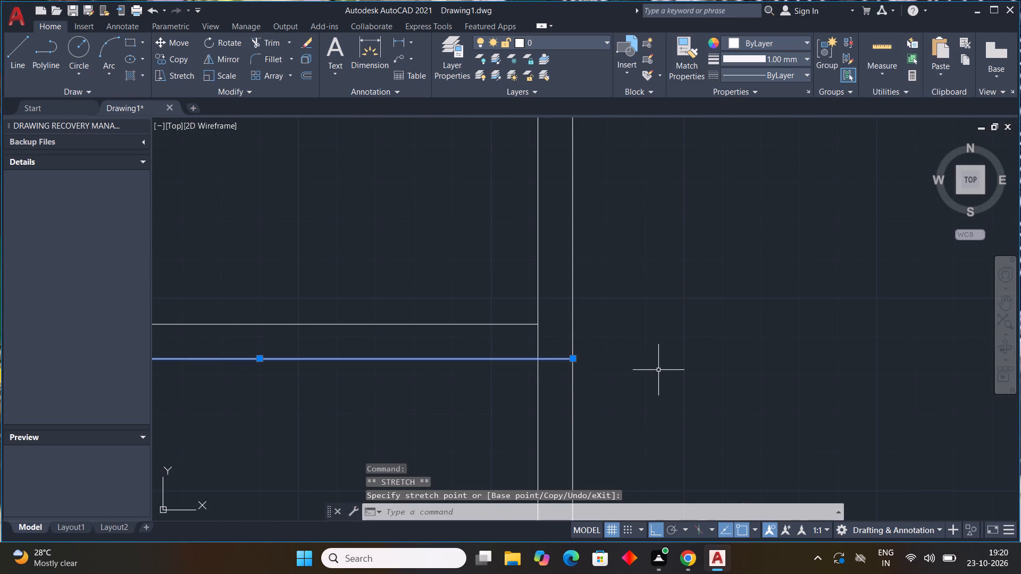
{"action": "key", "text": "Escape"}
{"action": "key", "text": "Escape"}
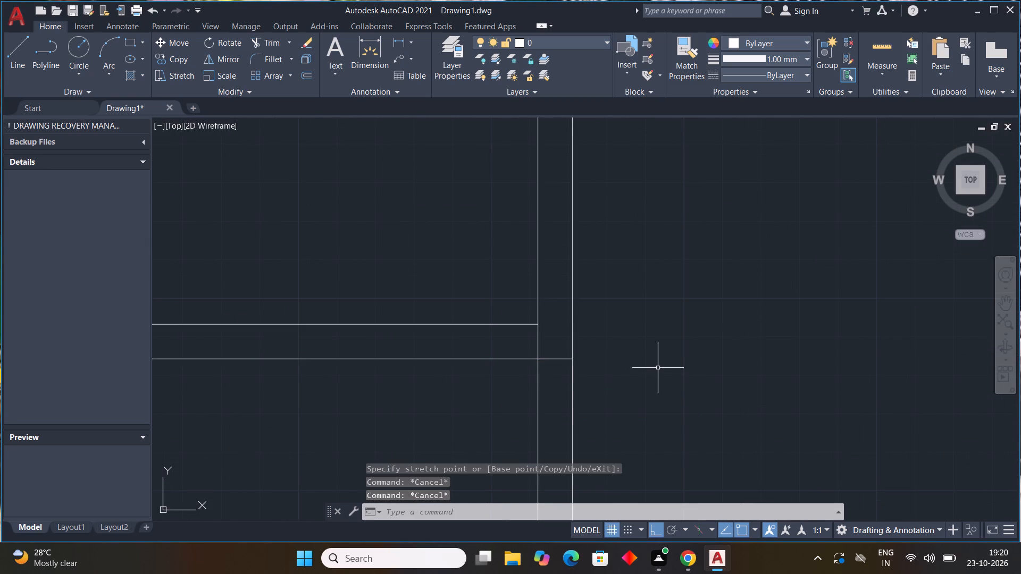
Trim the overlapping inner lines at both junctions of the room's bottom wall with the vertical walls.
{"action": "scroll", "coordinate": [656, 271], "scroll_direction": "down", "scroll_amount": 2}
{"action": "middle_click_drag", "start_coordinate": [591, 374], "coordinate": [497, 386]}
{"action": "middle_click", "coordinate": [498, 385]}
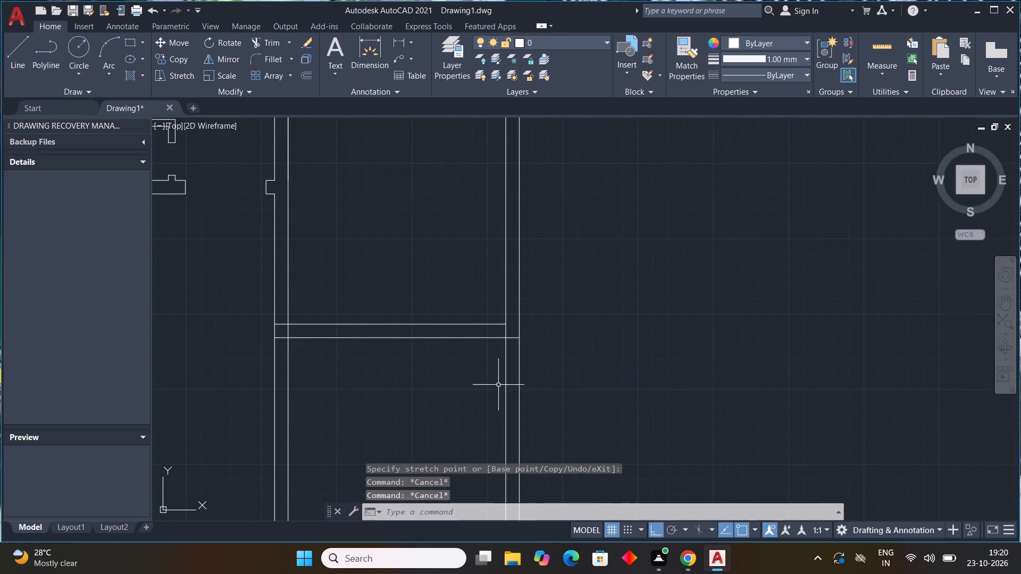
{"action": "scroll", "coordinate": [449, 390], "scroll_direction": "down", "scroll_amount": 1}
{"action": "middle_click_drag", "start_coordinate": [482, 415], "coordinate": [496, 379]}
{"action": "middle_click", "coordinate": [496, 378]}
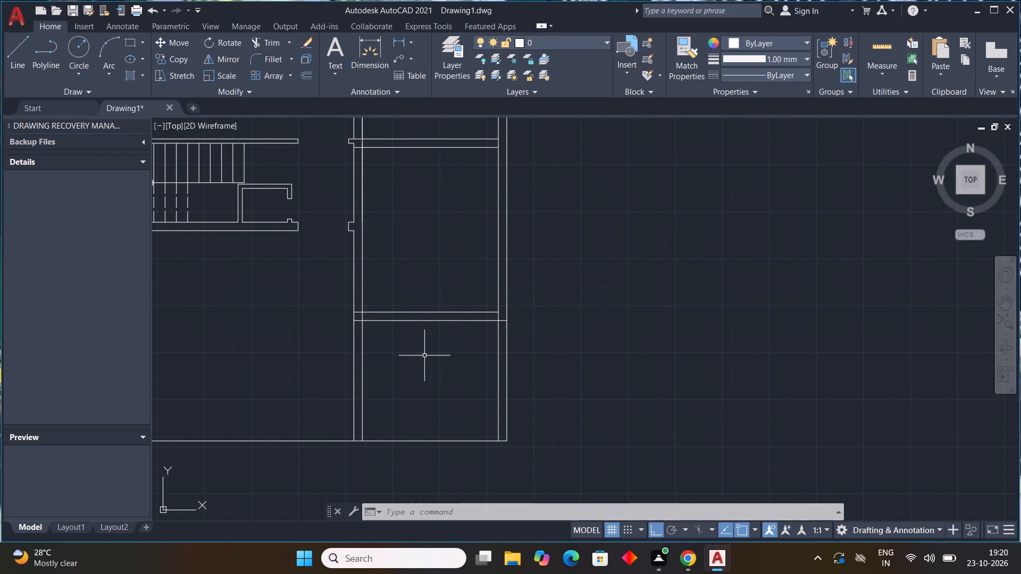
{"action": "type", "text": "tr"}
{"action": "key", "text": "space"}
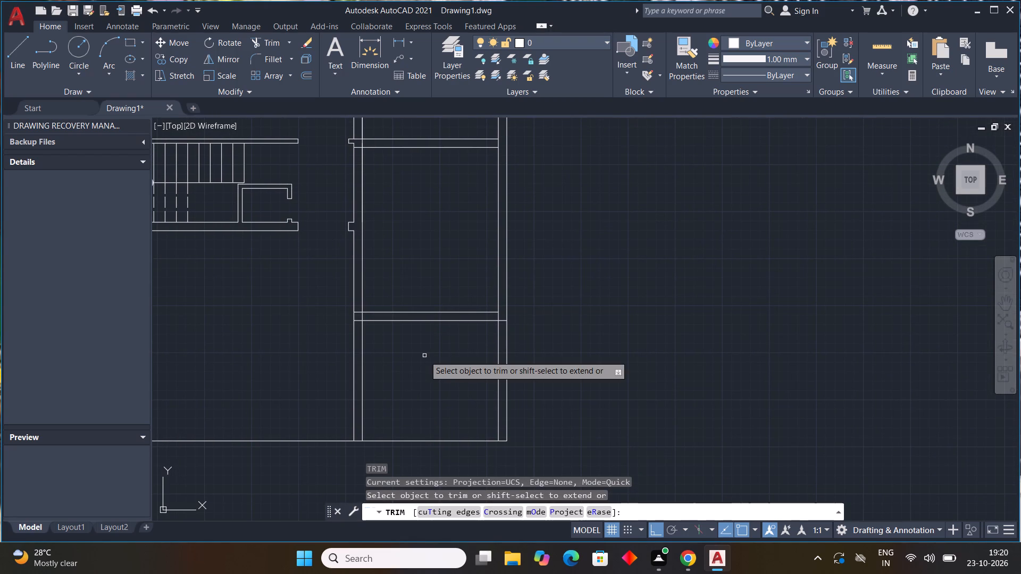
{"action": "scroll", "coordinate": [363, 306], "scroll_direction": "up", "scroll_amount": 2}
{"action": "left_click_drag", "start_coordinate": [348, 318], "coordinate": [352, 326]}
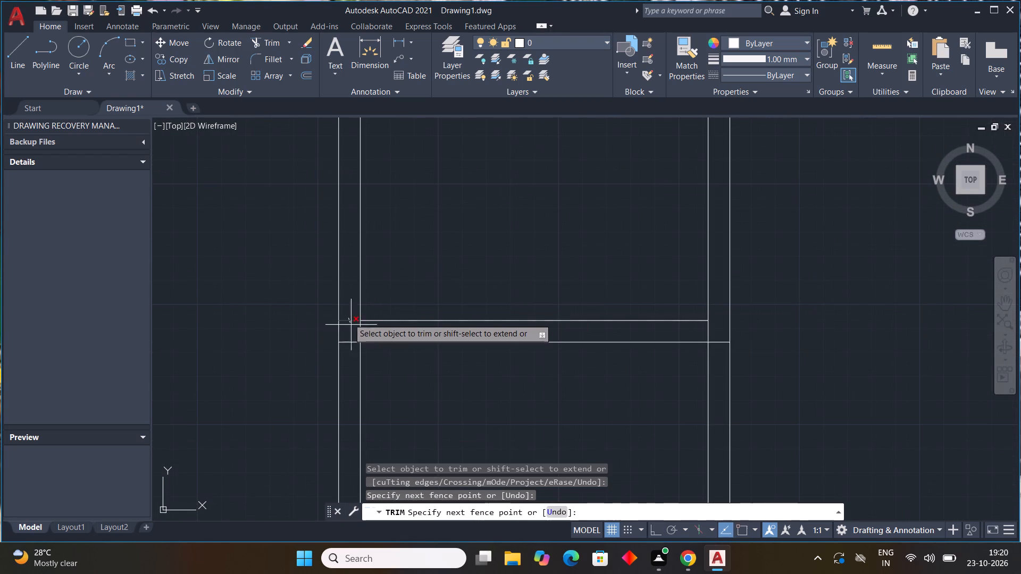
{"action": "left_click_drag", "start_coordinate": [352, 326], "coordinate": [370, 336]}
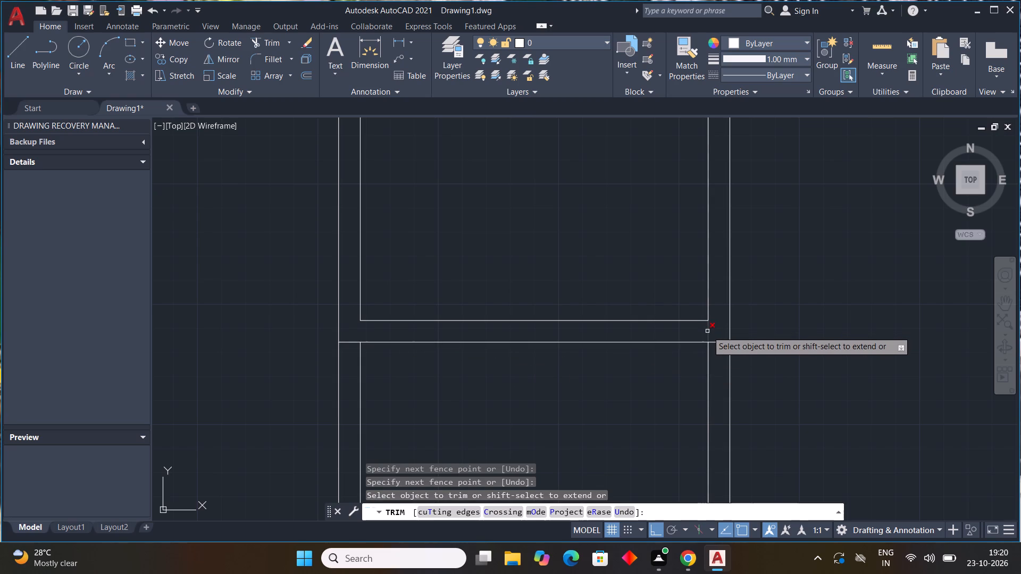
{"action": "left_click", "coordinate": [707, 331]}
Trim the room's upper wall's lower line where it crosses the vertical wall beside the short stub.
{"action": "scroll", "coordinate": [543, 400], "scroll_direction": "down", "scroll_amount": 3}
{"action": "scroll", "coordinate": [509, 330], "scroll_direction": "up", "scroll_amount": 1}
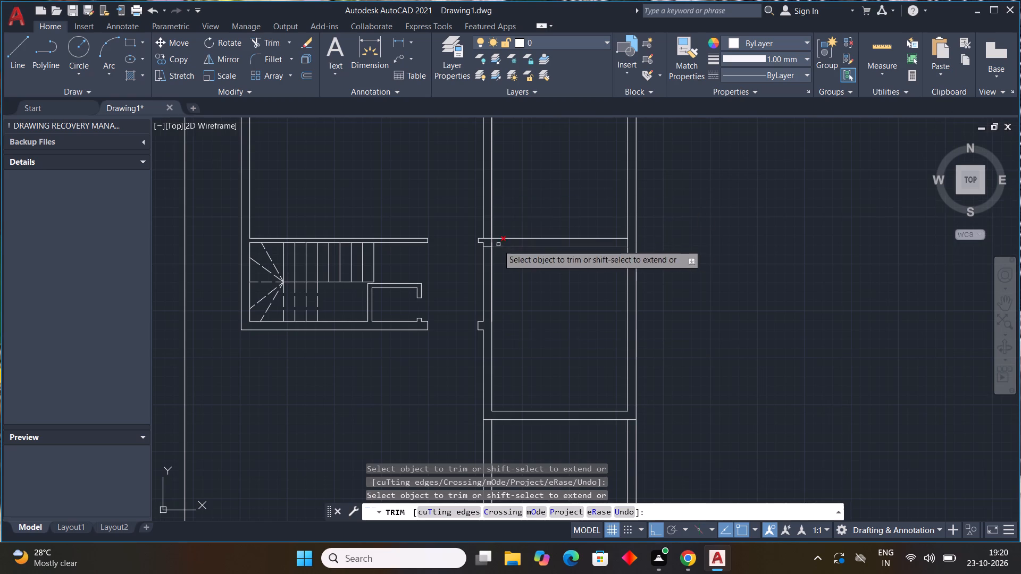
{"action": "scroll", "coordinate": [497, 243], "scroll_direction": "up", "scroll_amount": 4}
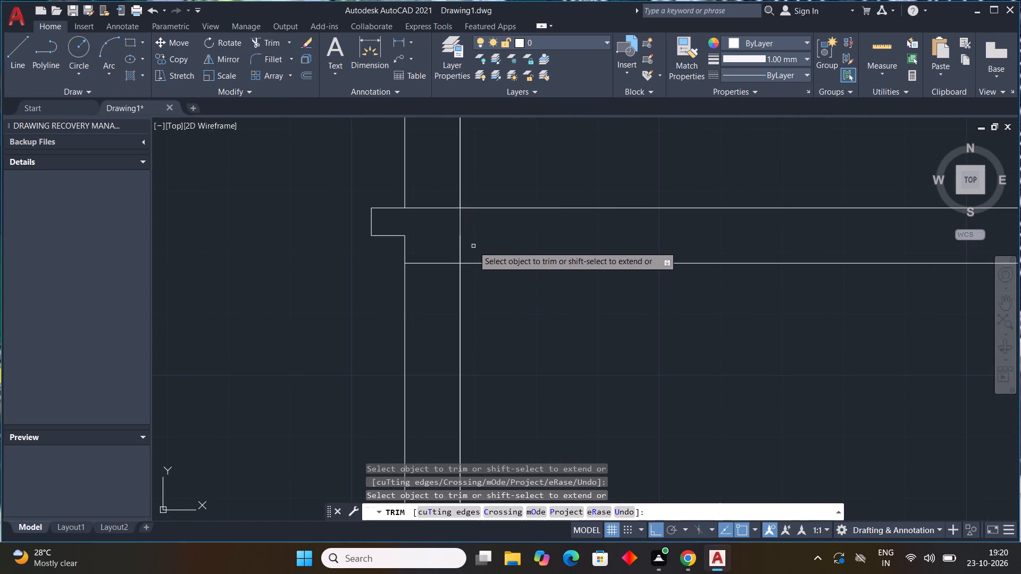
{"action": "scroll", "coordinate": [484, 249], "scroll_direction": "down", "scroll_amount": 1}
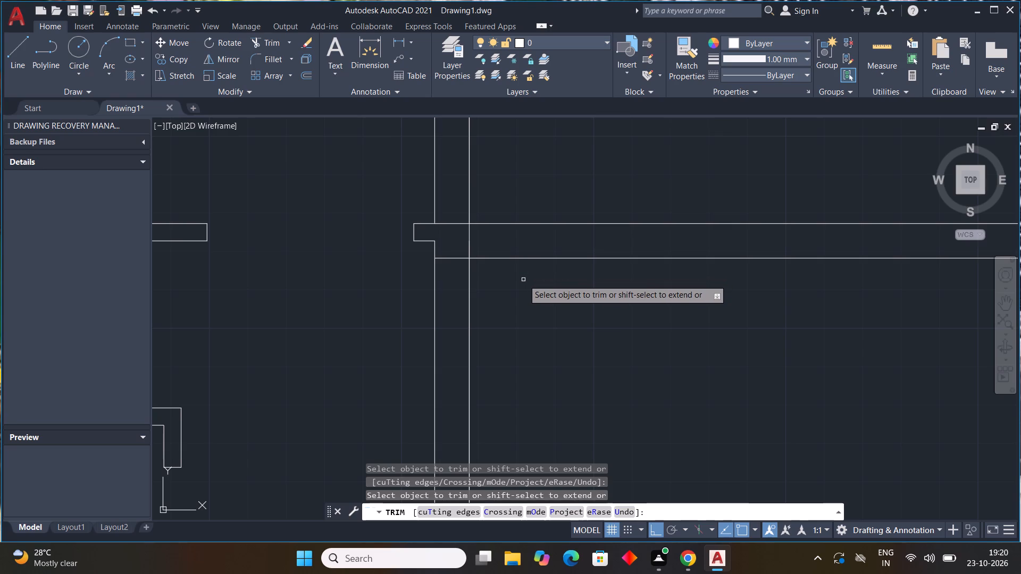
{"action": "scroll", "coordinate": [522, 280], "scroll_direction": "down", "scroll_amount": 2}
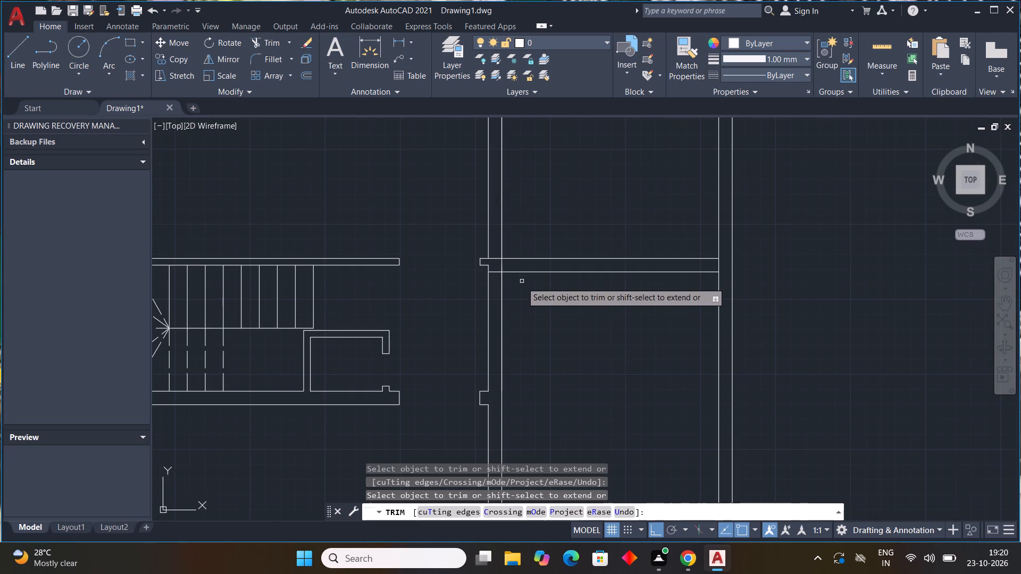
{"action": "middle_click_drag", "start_coordinate": [524, 291], "coordinate": [472, 276]}
{"action": "middle_click", "coordinate": [472, 276]}
{"action": "middle_click_drag", "start_coordinate": [472, 276], "coordinate": [445, 291]}
{"action": "left_click", "coordinate": [442, 258]}
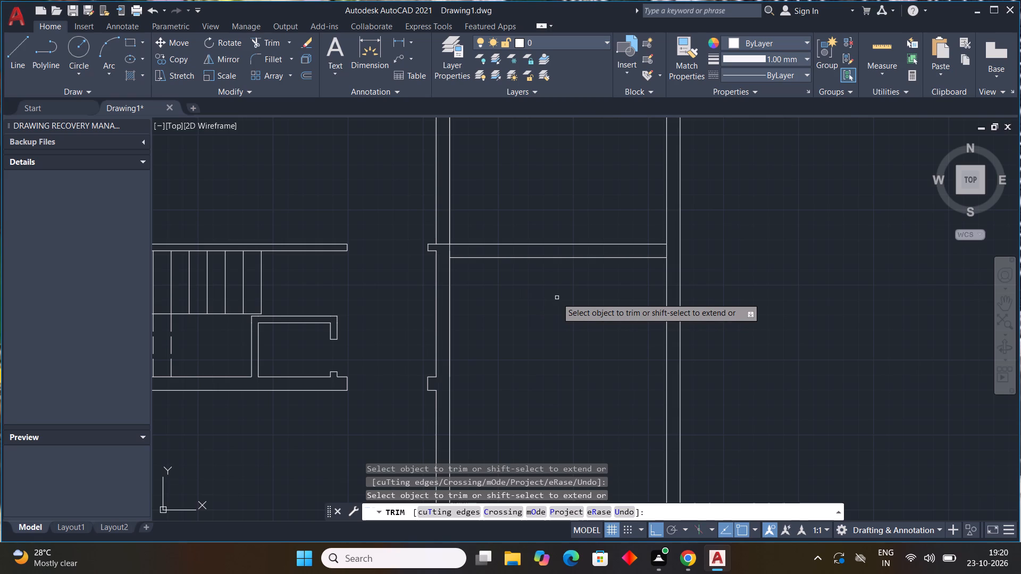
{"action": "key", "text": "Escape"}
Draw two short vertical lines across the thickness of the room's upper wall to mark both ends of an opening.
{"action": "type", "text": "l"}
{"action": "key", "text": "space"}
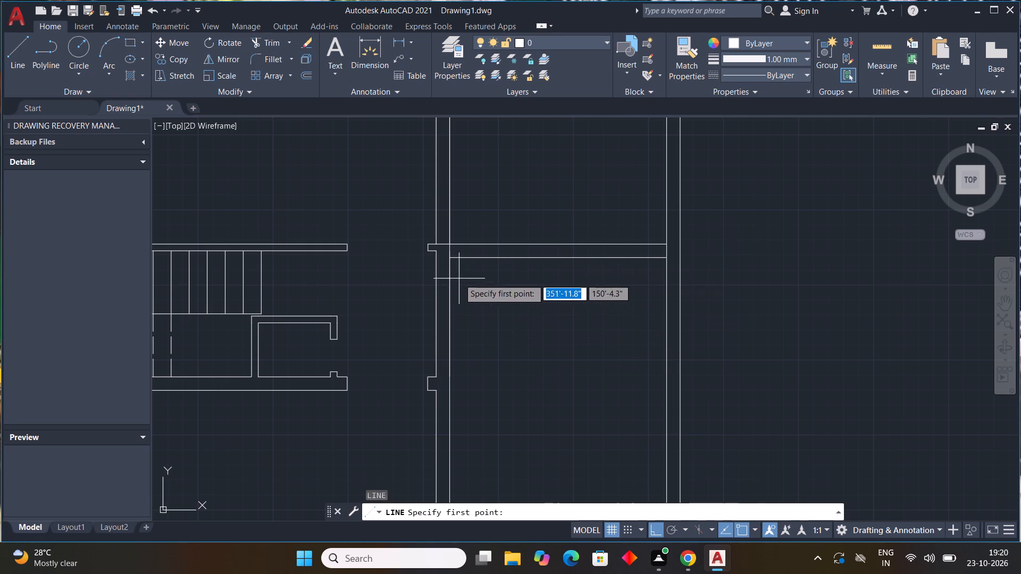
{"action": "left_click", "coordinate": [490, 245]}
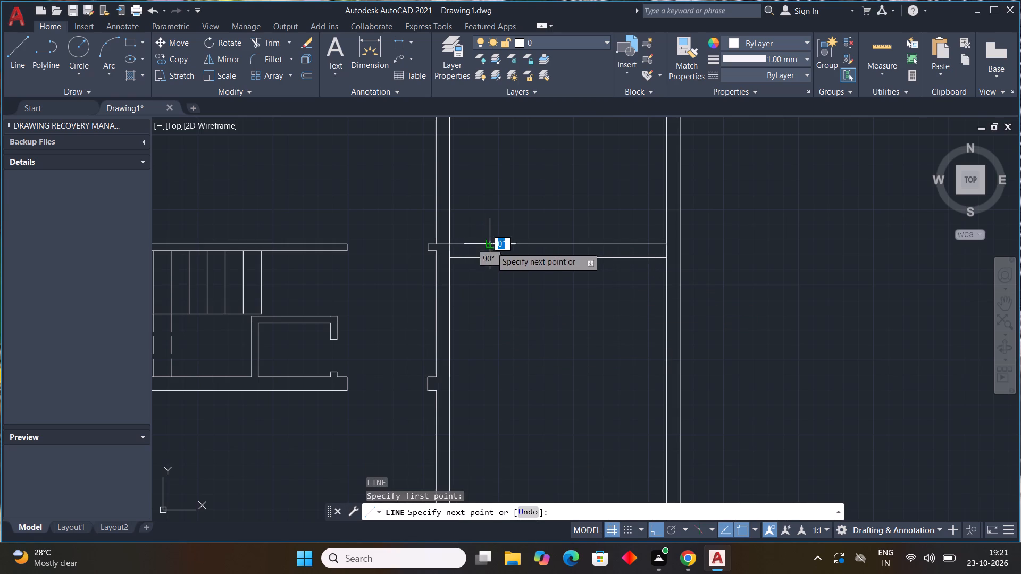
{"action": "left_click", "coordinate": [493, 256]}
{"action": "key", "text": "Escape"}
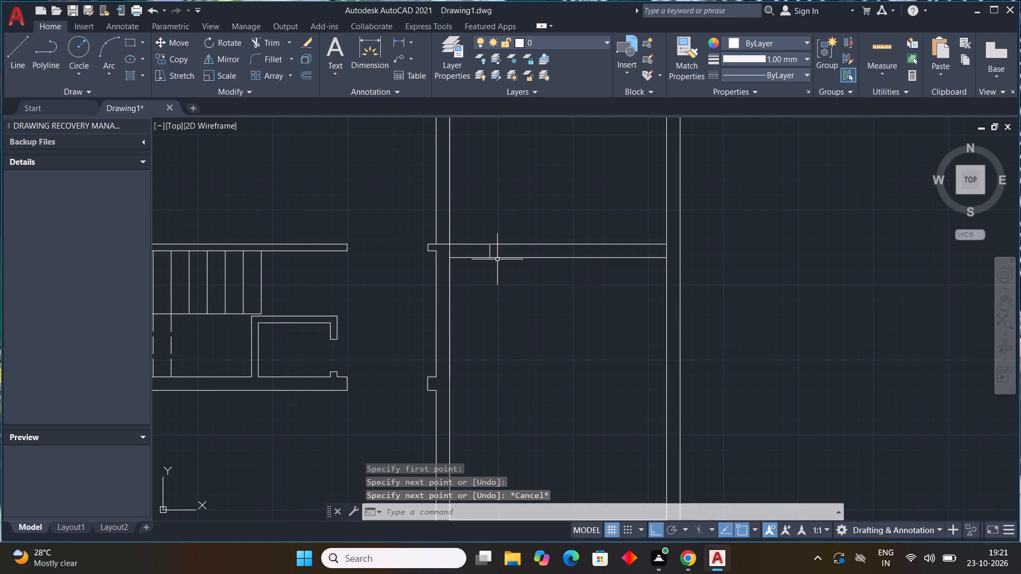
{"action": "key", "text": "space"}
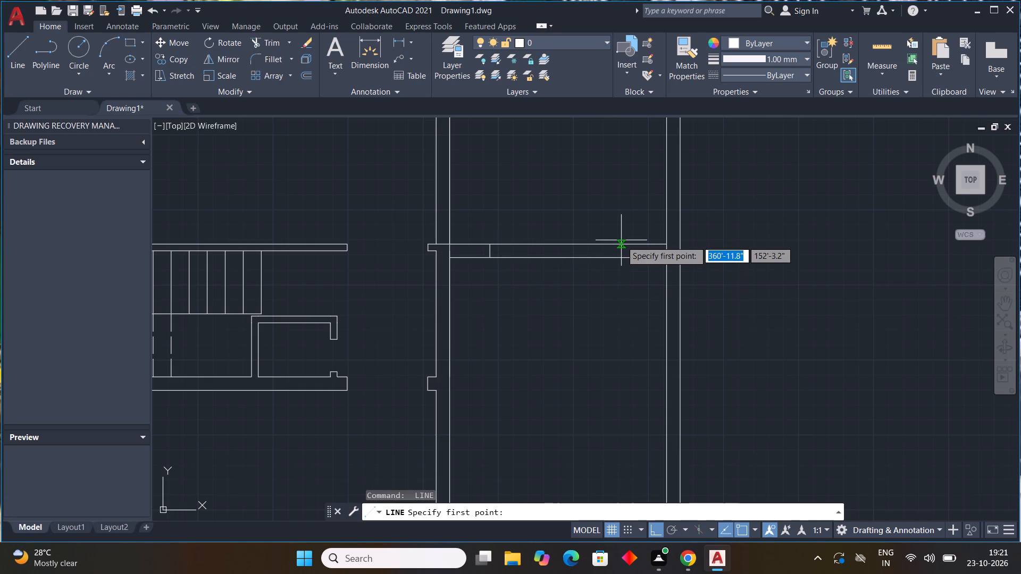
{"action": "scroll", "coordinate": [620, 241], "scroll_direction": "up", "scroll_amount": 3}
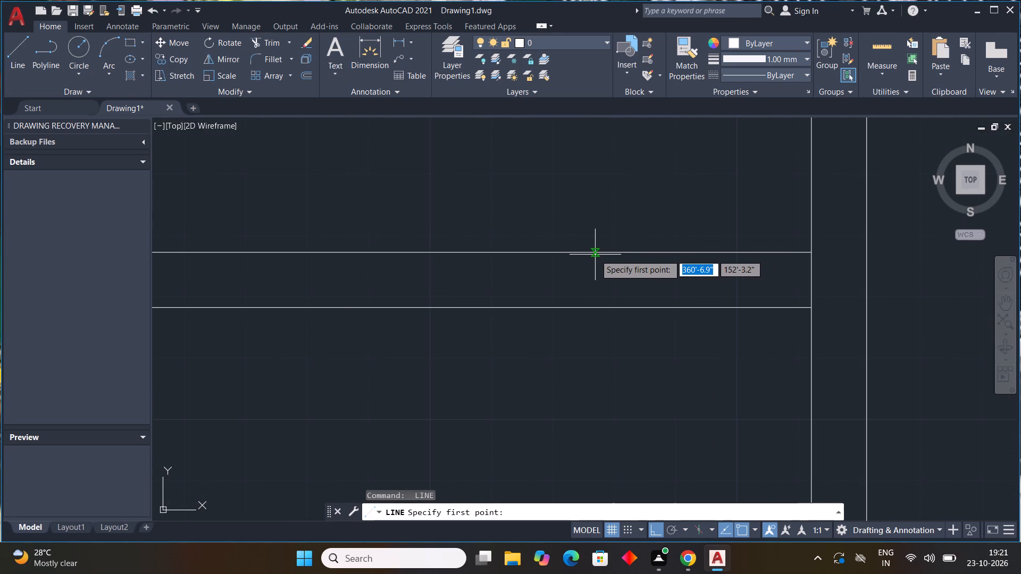
{"action": "left_click", "coordinate": [595, 255]}
{"action": "left_click", "coordinate": [593, 308]}
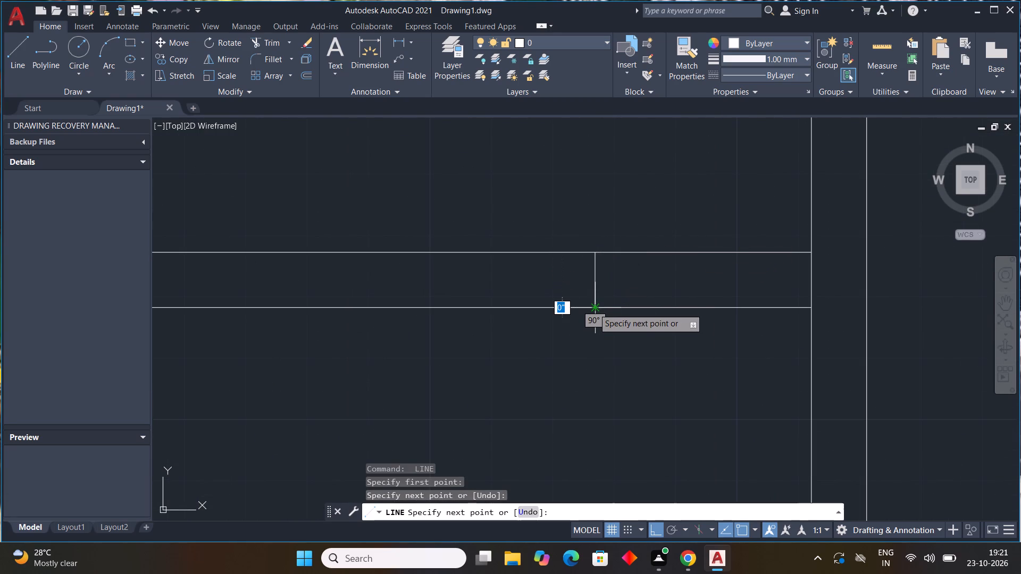
{"action": "key", "text": "Escape"}
Draw two short horizontal lines across the room's left wall, below the upper wall, to mark both ends of an opening.
{"action": "key", "text": "space"}
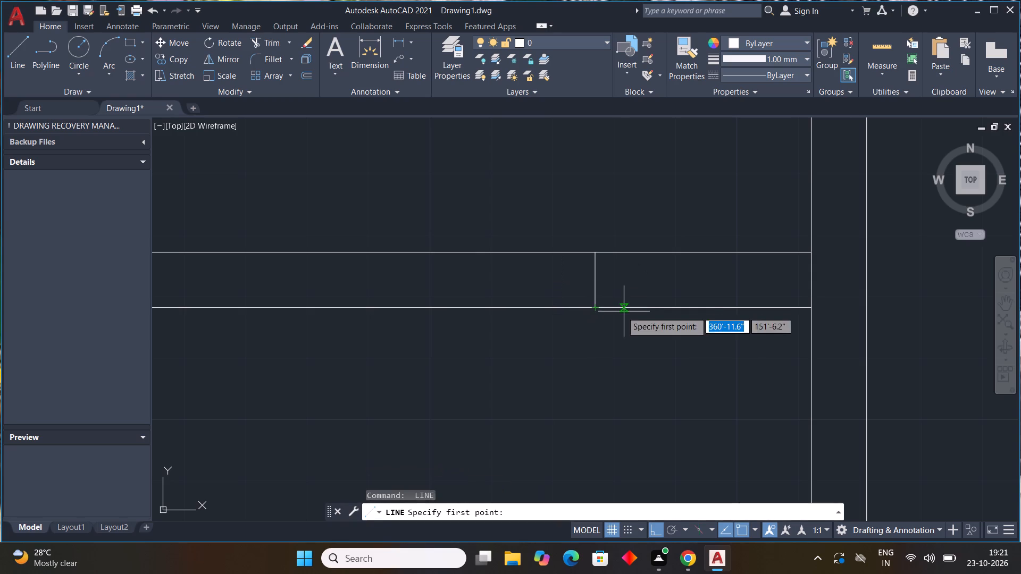
{"action": "scroll", "coordinate": [618, 305], "scroll_direction": "down", "scroll_amount": 1}
{"action": "middle_click_drag", "start_coordinate": [581, 387], "coordinate": [571, 300]}
{"action": "scroll", "coordinate": [581, 387], "scroll_direction": "down", "scroll_amount": 1}
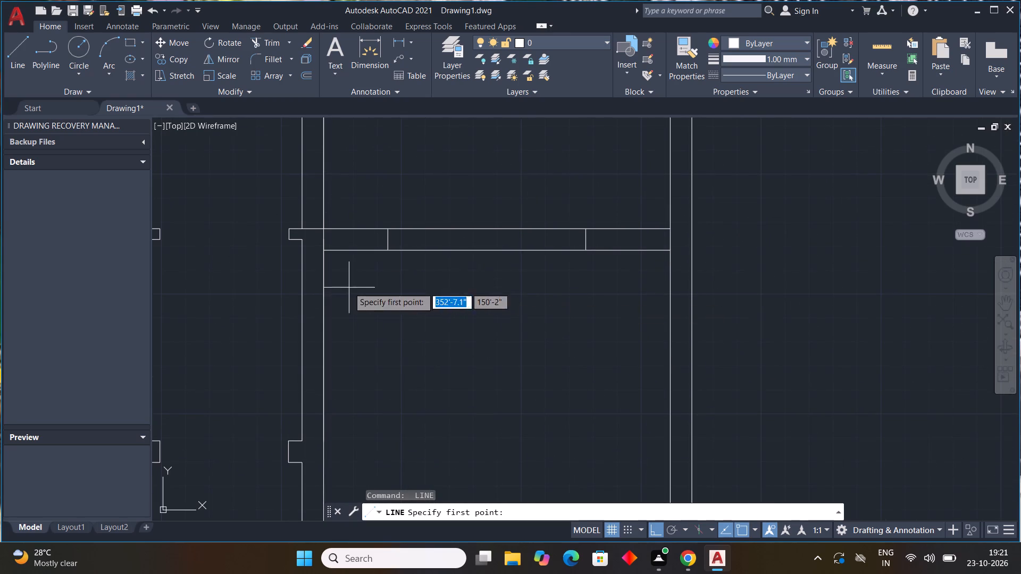
{"action": "scroll", "coordinate": [324, 270], "scroll_direction": "up", "scroll_amount": 1}
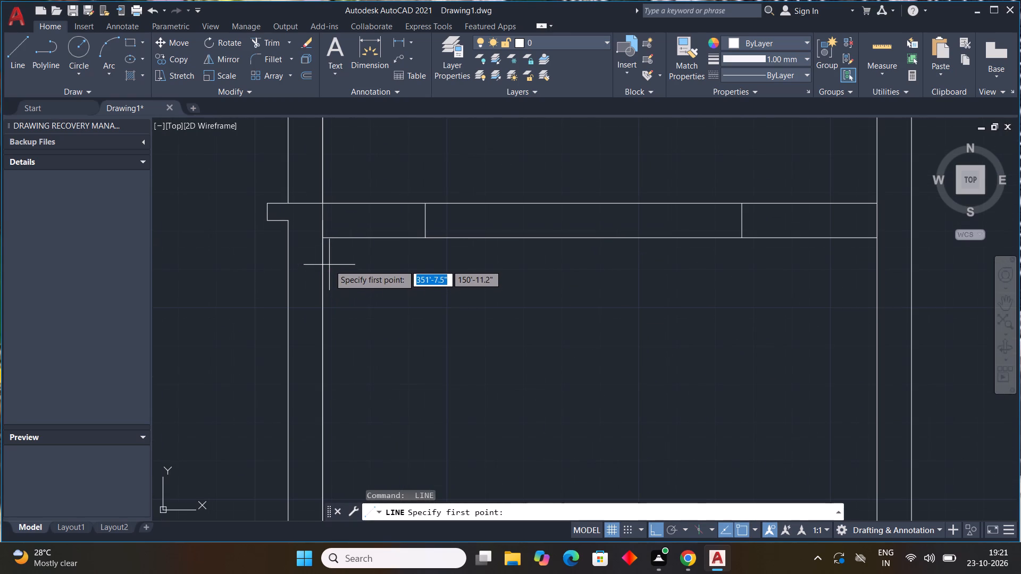
{"action": "left_click", "coordinate": [322, 260]}
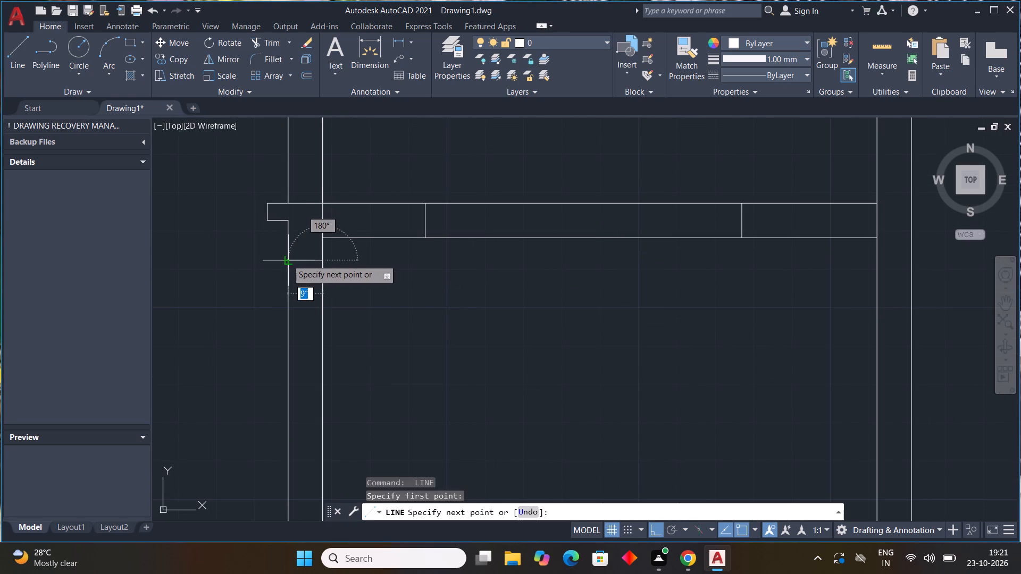
{"action": "left_click", "coordinate": [288, 259]}
{"action": "key", "text": "Escape"}
{"action": "key", "text": "space"}
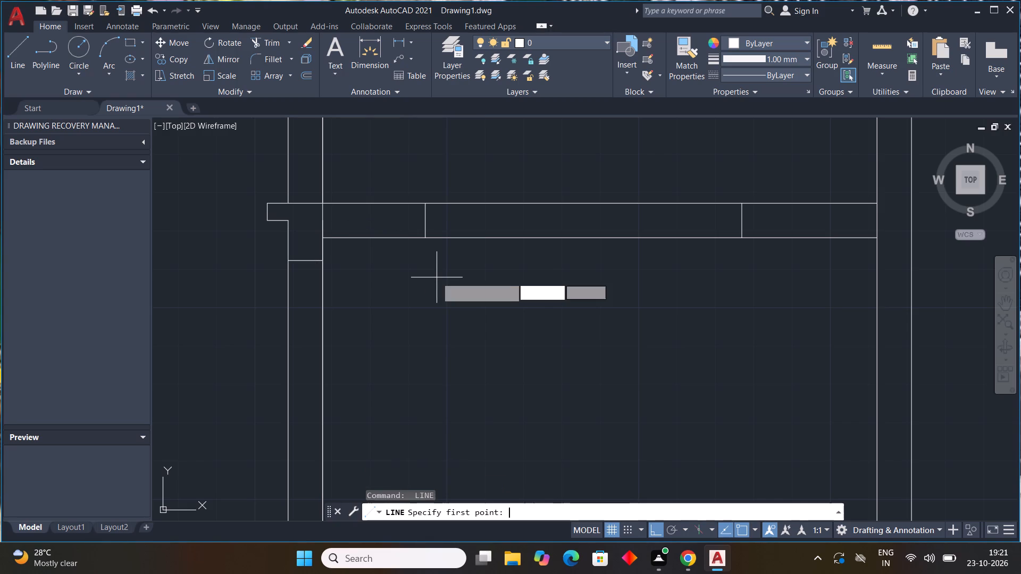
{"action": "scroll", "coordinate": [405, 205], "scroll_direction": "down", "scroll_amount": 3}
{"action": "scroll", "coordinate": [331, 333], "scroll_direction": "up", "scroll_amount": 1}
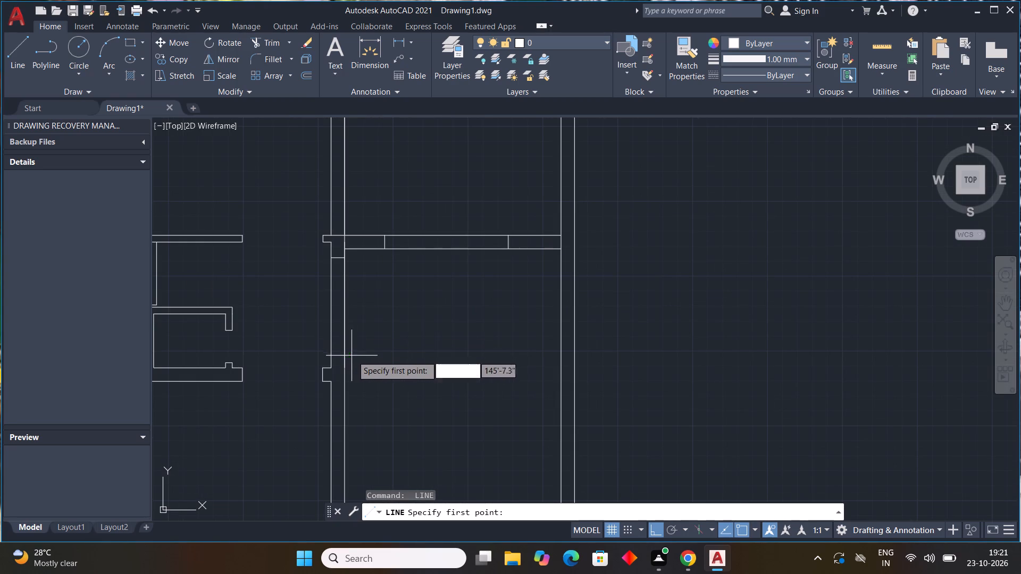
{"action": "scroll", "coordinate": [345, 323], "scroll_direction": "up", "scroll_amount": 1}
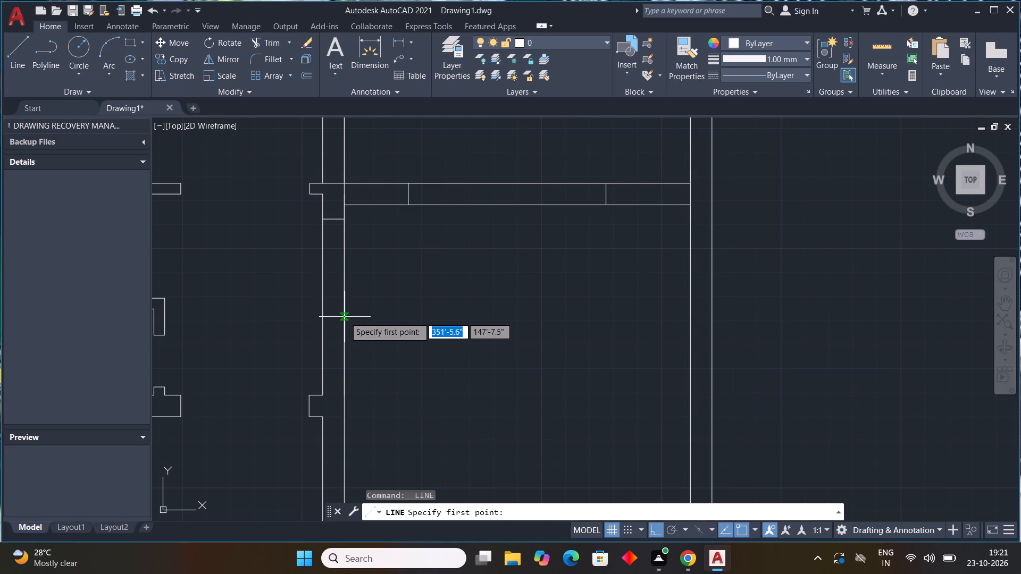
{"action": "left_click", "coordinate": [345, 317]}
{"action": "left_click", "coordinate": [321, 312]}
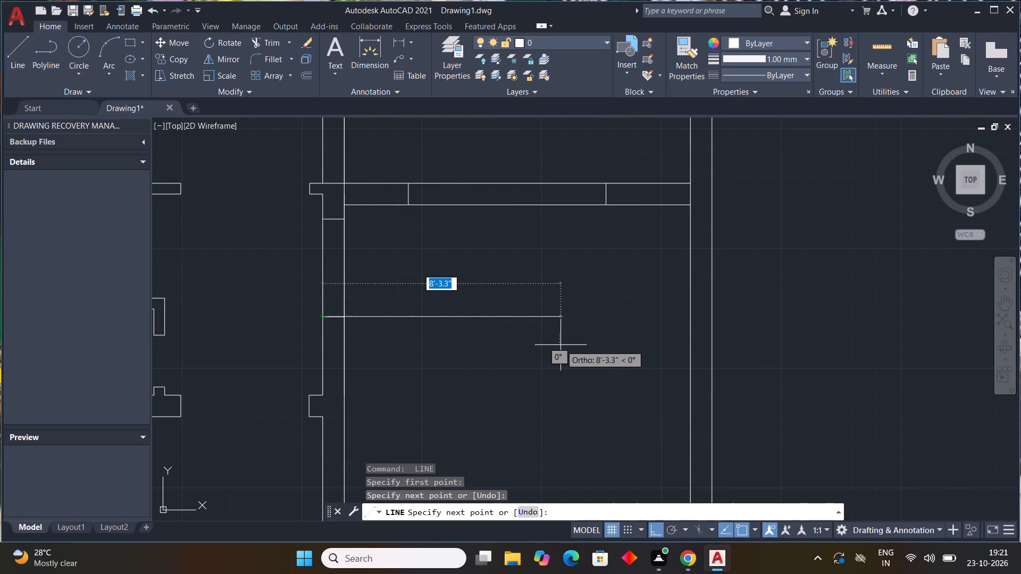
{"action": "key", "text": "Escape"}
Trim both lines of the room's left wall between the two marks to cut the opening.
{"action": "type", "text": "trb"}
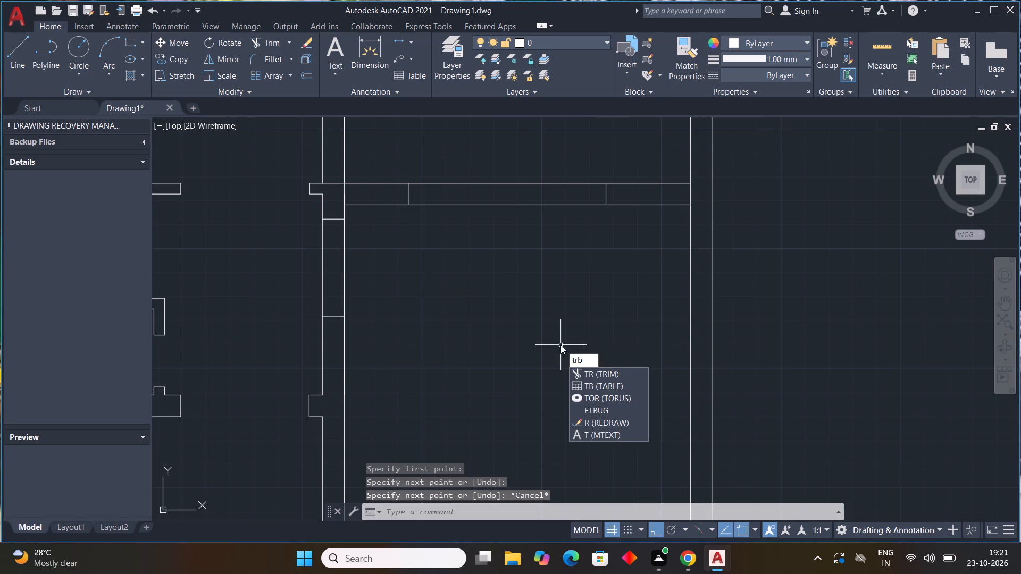
{"action": "key", "text": "BackSpace"}
{"action": "key", "text": "space"}
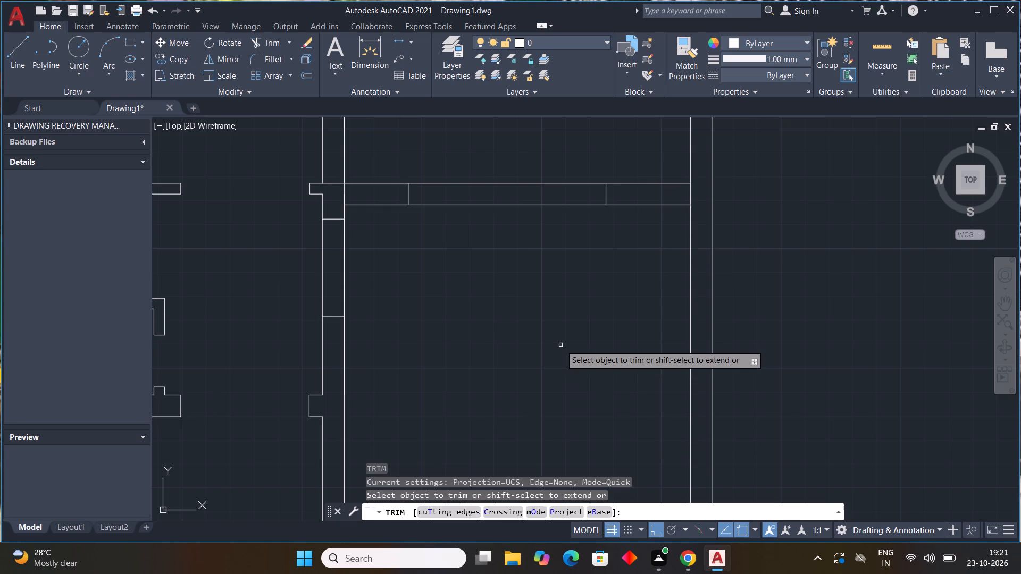
{"action": "left_click_drag", "start_coordinate": [263, 272], "coordinate": [371, 276]}
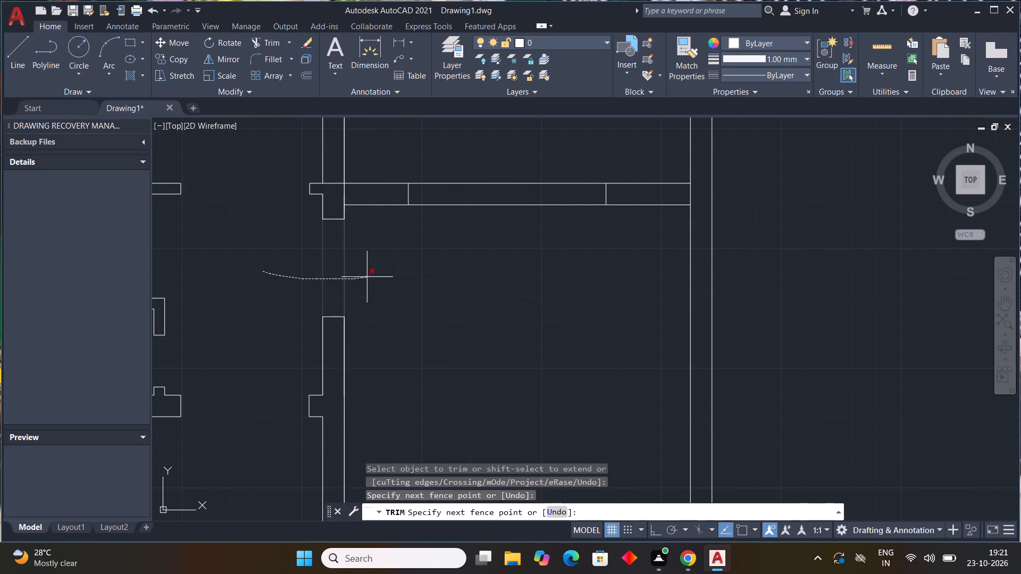
{"action": "left_click_drag", "start_coordinate": [371, 276], "coordinate": [374, 275]}
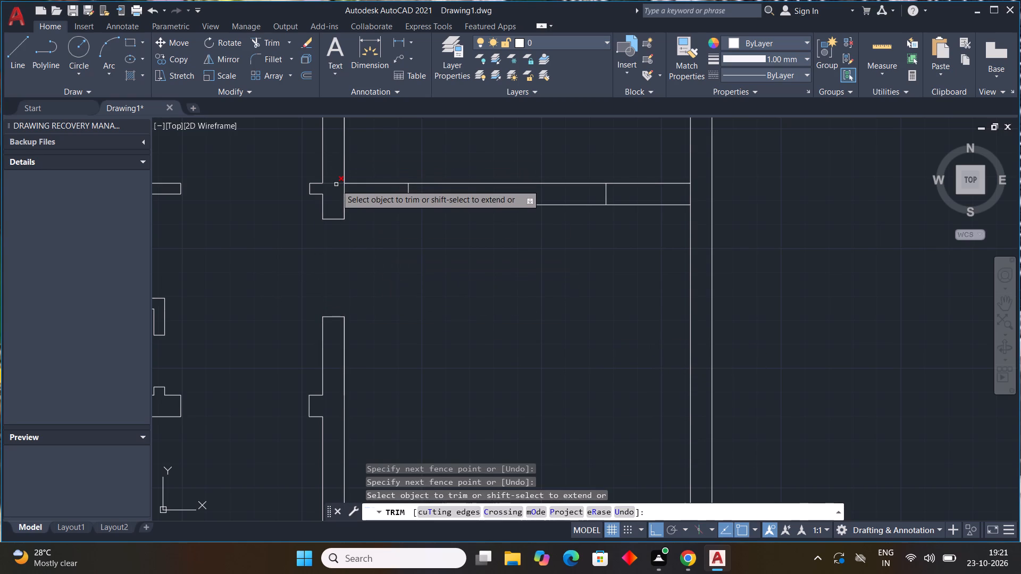
Trim the left wall's inner line where it crosses the junction with the room's upper wall.
{"action": "left_click", "coordinate": [344, 193]}
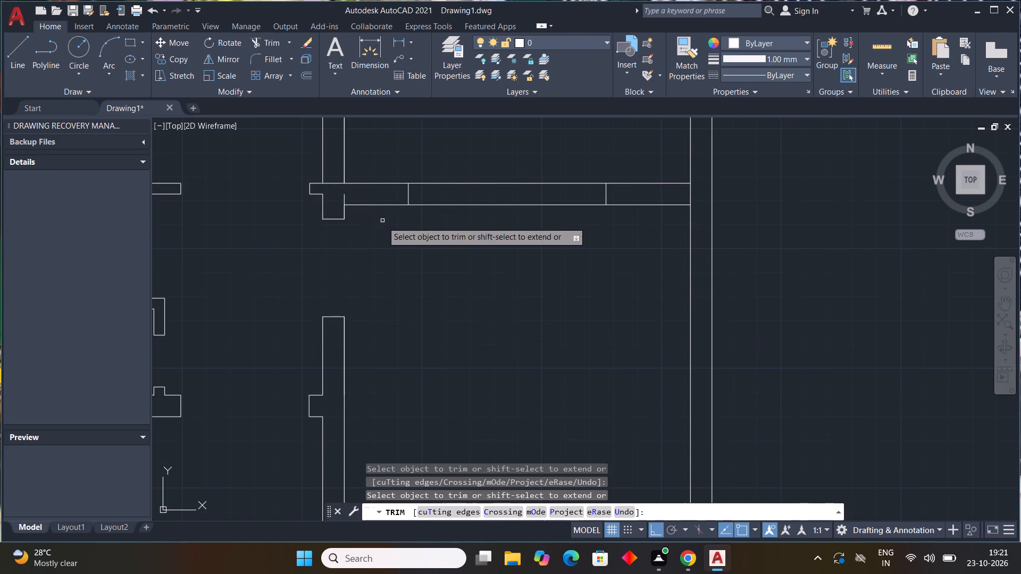
{"action": "left_click", "coordinate": [345, 200]}
Trim both lines of the room's upper wall between its two marks to cut the wide opening.
{"action": "scroll", "coordinate": [433, 264], "scroll_direction": "down", "scroll_amount": 1}
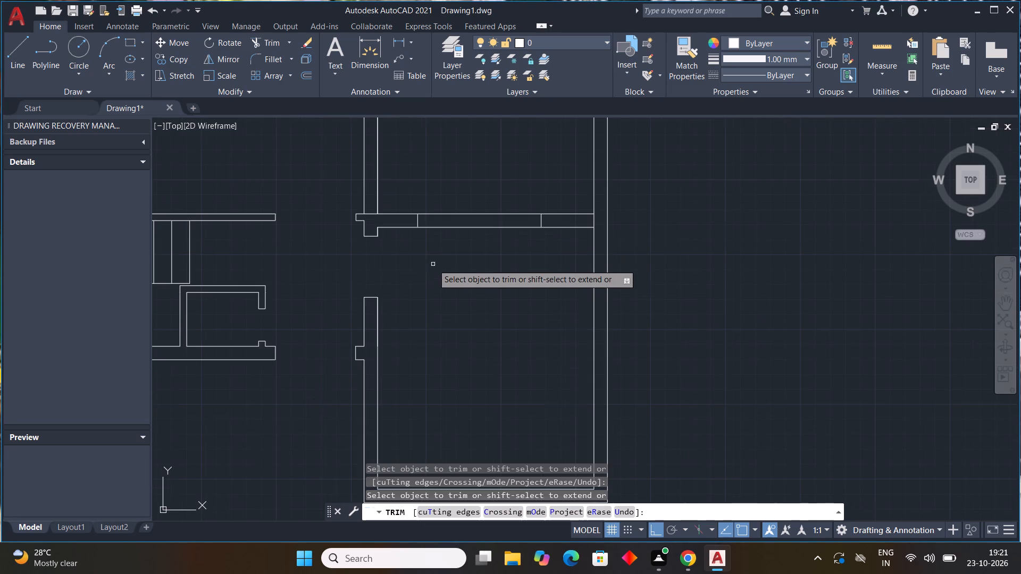
{"action": "left_click_drag", "start_coordinate": [487, 173], "coordinate": [492, 280]}
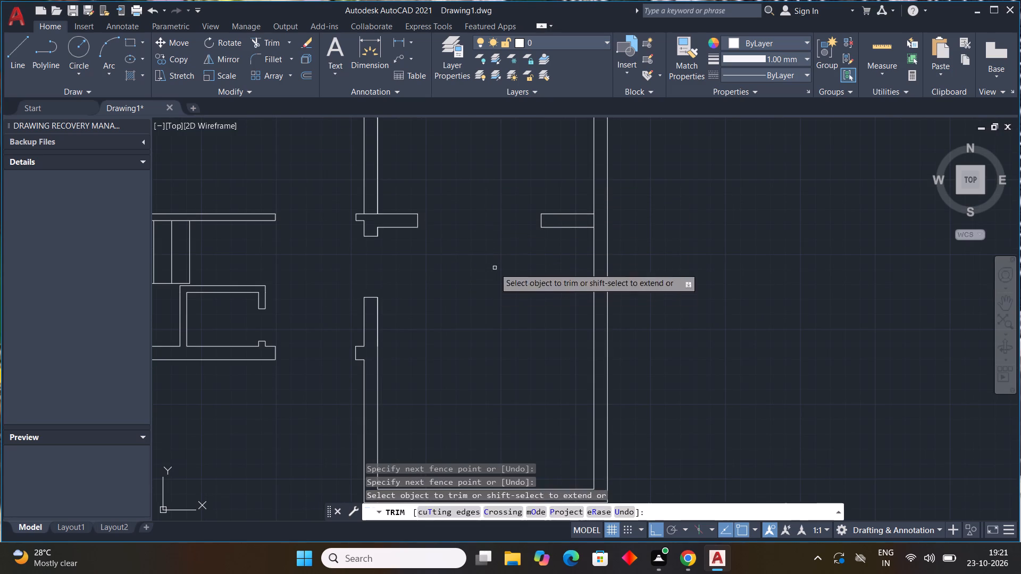
Trim away the vertical wall's two lines between the room's upper wall and the enclosed room above it.
{"action": "scroll", "coordinate": [494, 268], "scroll_direction": "down", "scroll_amount": 1}
{"action": "middle_click_drag", "start_coordinate": [493, 269], "coordinate": [459, 357]}
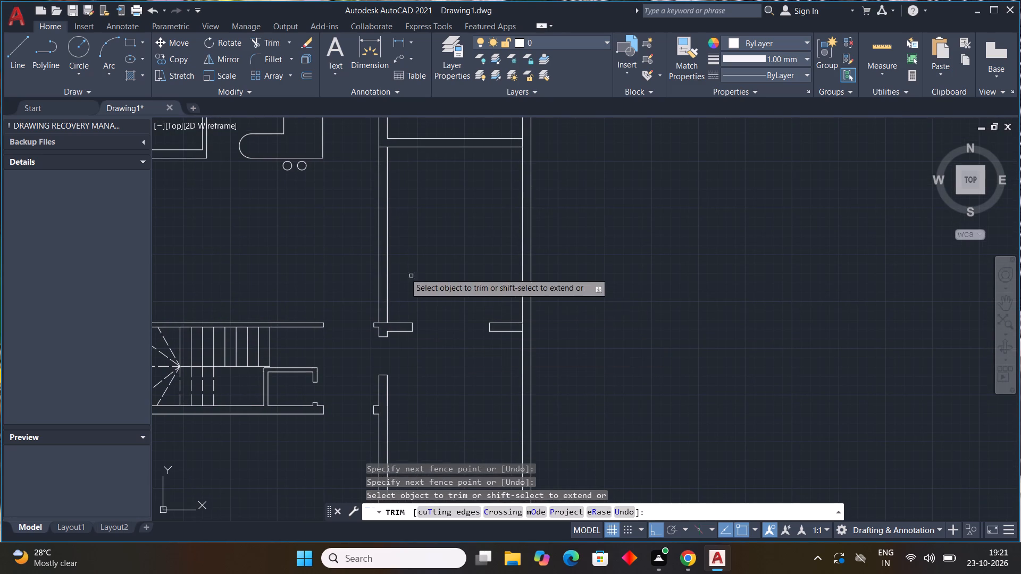
{"action": "left_click_drag", "start_coordinate": [400, 267], "coordinate": [324, 267]}
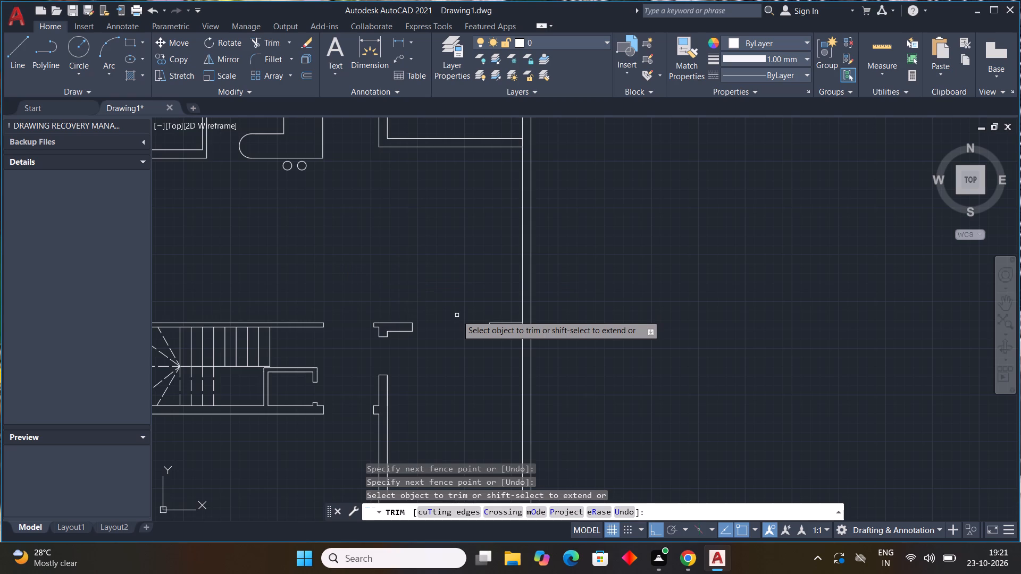
Trim the left wall's two lines and the right outer wall's inner line below the room's bottom wall.
{"action": "scroll", "coordinate": [455, 318], "scroll_direction": "down", "scroll_amount": 1}
{"action": "middle_click_drag", "start_coordinate": [449, 357], "coordinate": [446, 335]}
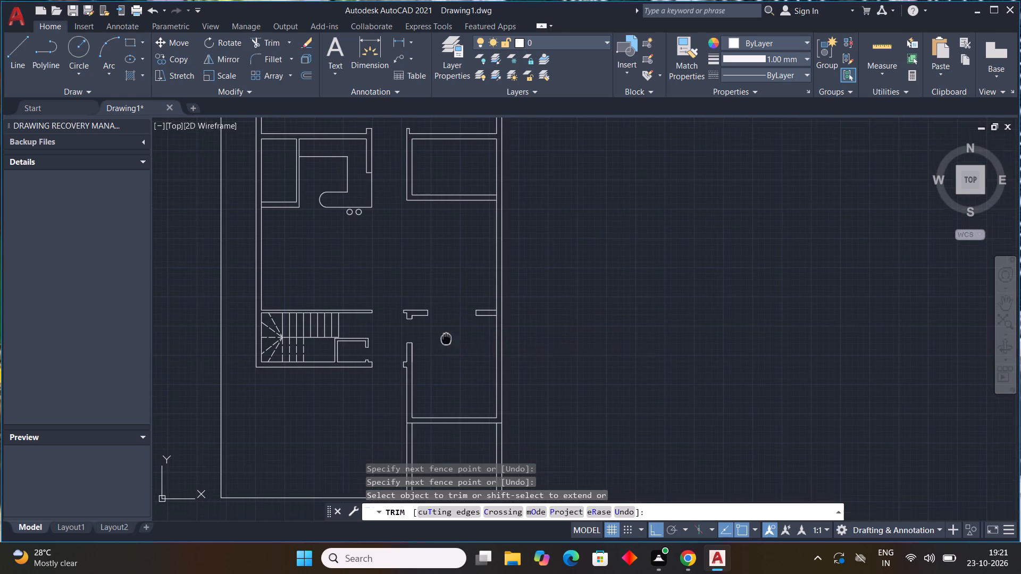
{"action": "middle_click_drag", "start_coordinate": [446, 335], "coordinate": [437, 297]}
{"action": "middle_click", "coordinate": [436, 296]}
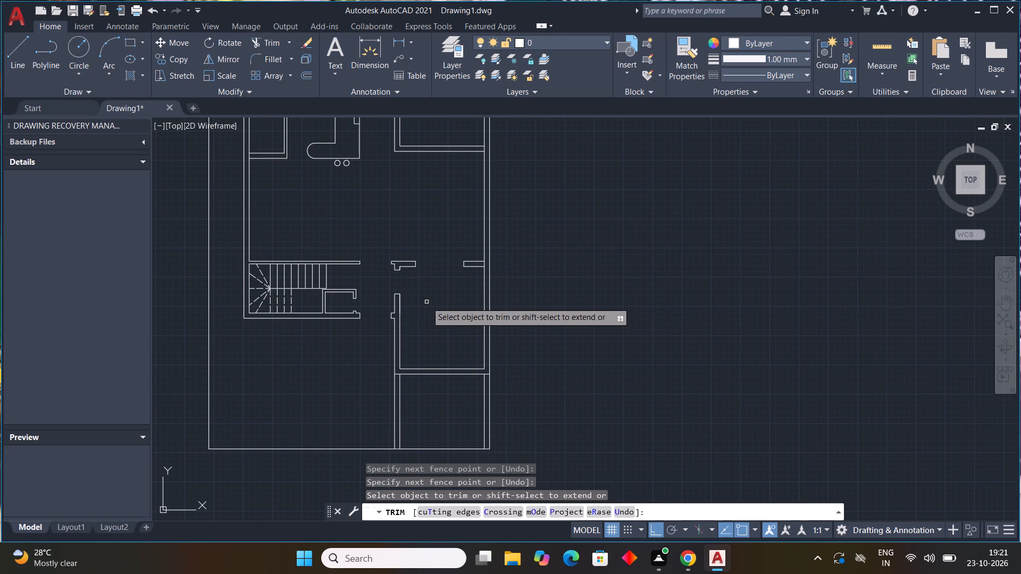
{"action": "middle_click_drag", "start_coordinate": [408, 352], "coordinate": [395, 299]}
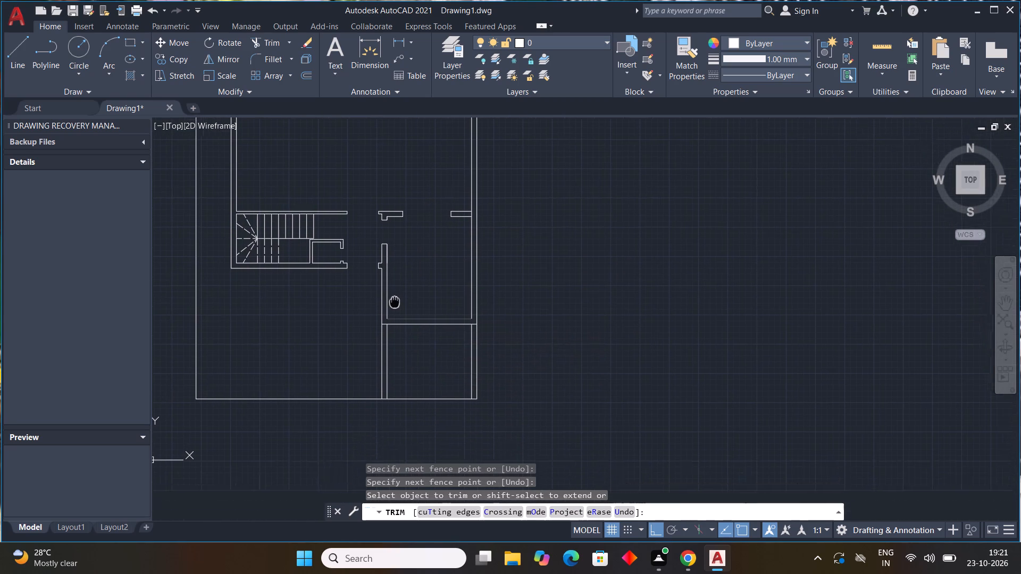
{"action": "middle_click_drag", "start_coordinate": [395, 299], "coordinate": [390, 283]}
{"action": "left_click_drag", "start_coordinate": [401, 338], "coordinate": [341, 335]}
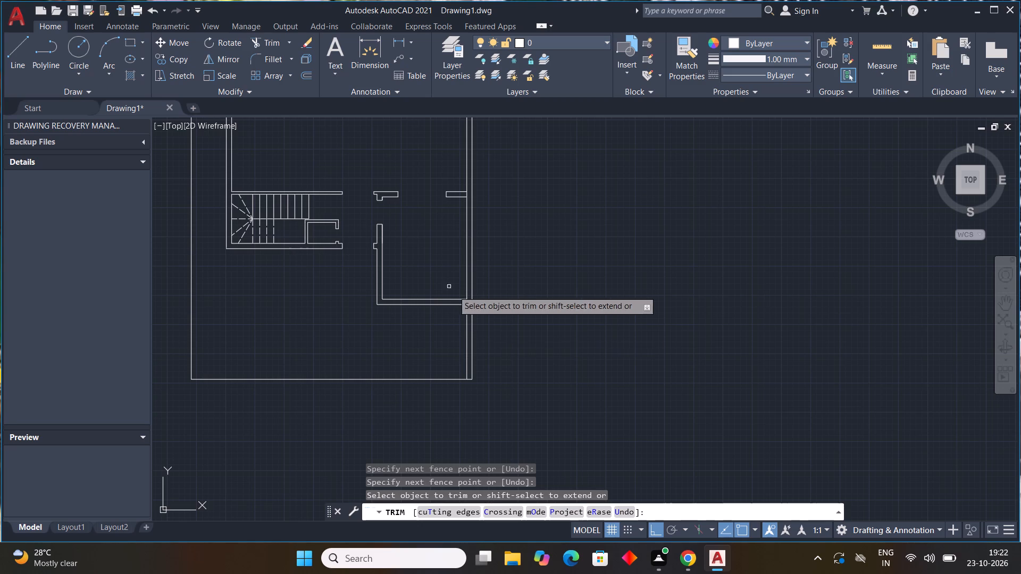
{"action": "left_click", "coordinate": [466, 337]}
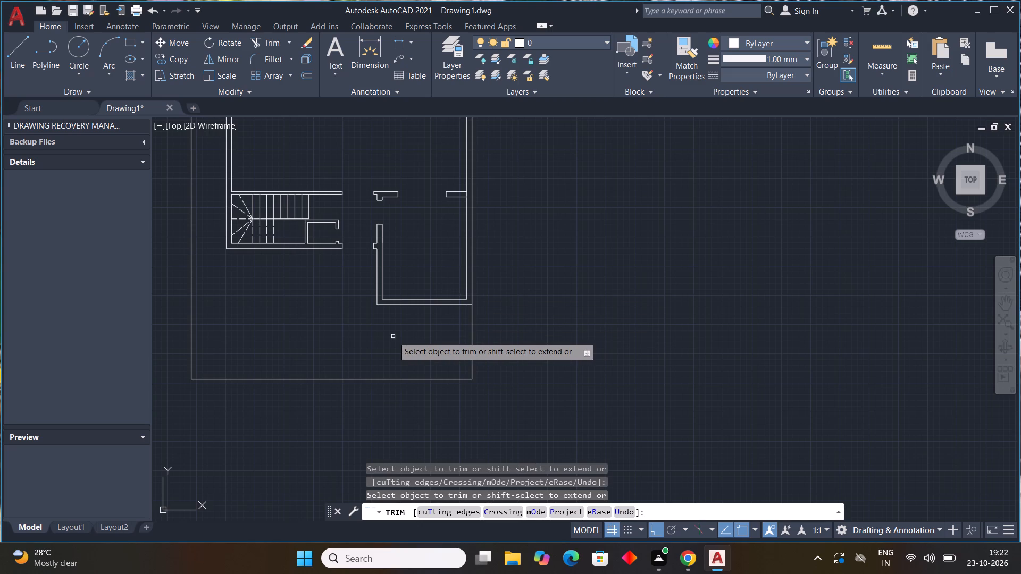
{"action": "key", "text": "Escape"}
{"action": "key", "text": "Escape"}
{"action": "key", "text": "Escape"}
{"action": "key", "text": "Escape"}
{"action": "key", "text": "Escape"}
{"action": "key", "text": "Escape"}
{"action": "key", "text": "Escape"}
{"action": "key", "text": "Escape"}
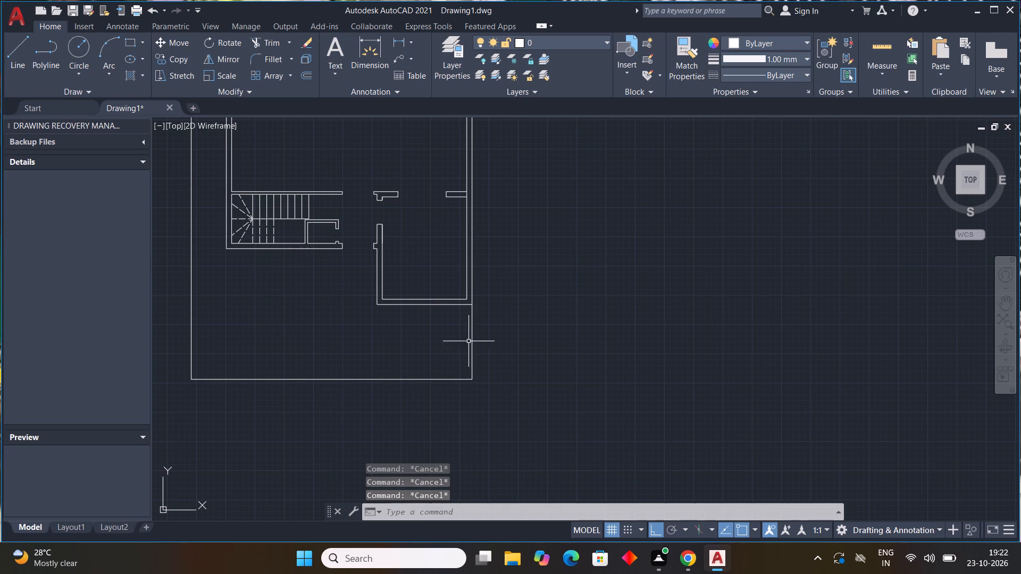
Trim the right outer line between the room's bottom wall and the plot's bottom boundary.
{"action": "scroll", "coordinate": [480, 337], "scroll_direction": "up", "scroll_amount": 2}
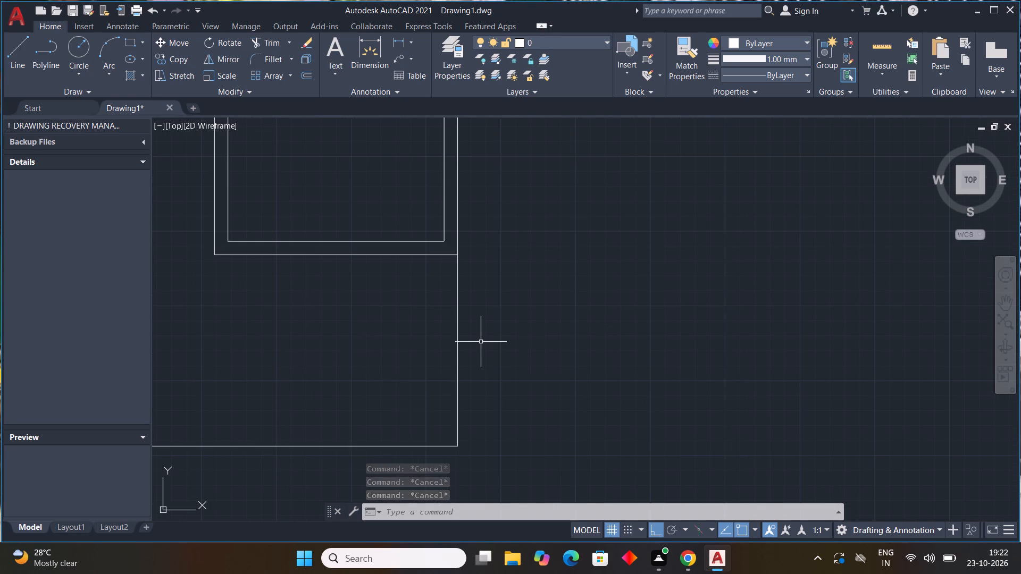
{"action": "scroll", "coordinate": [481, 342], "scroll_direction": "down", "scroll_amount": 1}
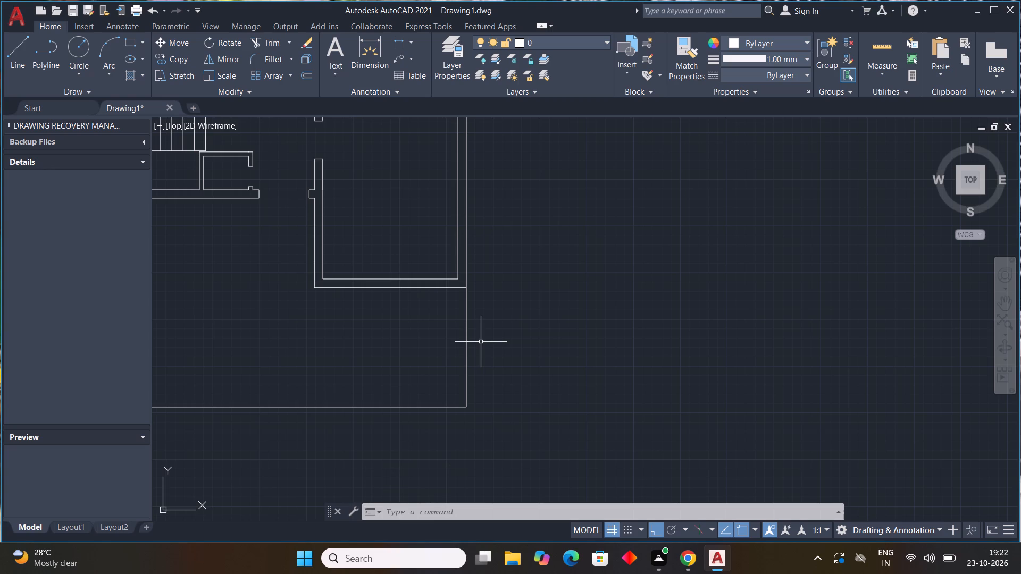
{"action": "scroll", "coordinate": [481, 342], "scroll_direction": "down", "scroll_amount": 2}
{"action": "scroll", "coordinate": [480, 343], "scroll_direction": "up", "scroll_amount": 1}
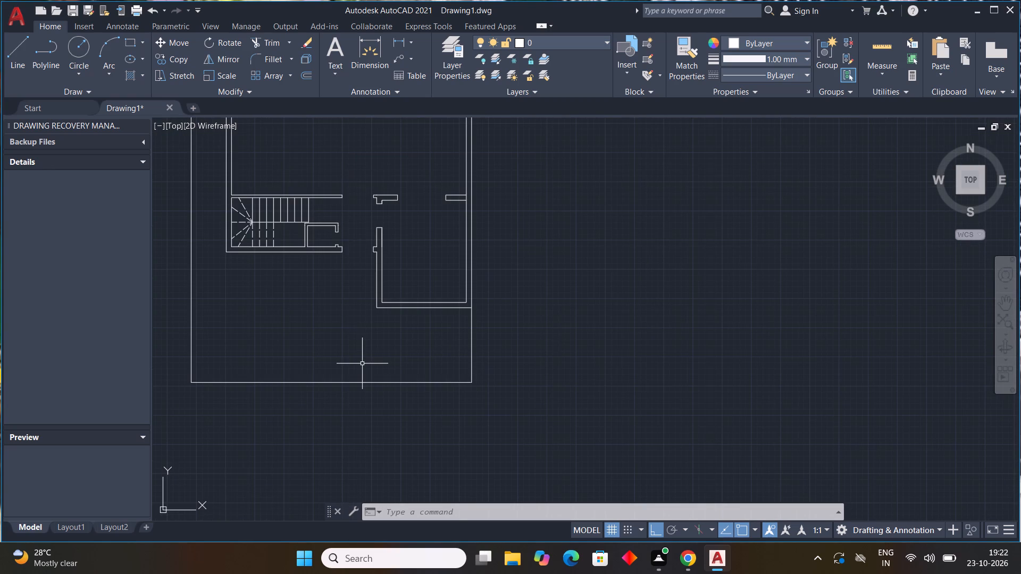
{"action": "type", "text": "tr"}
{"action": "key", "text": "space"}
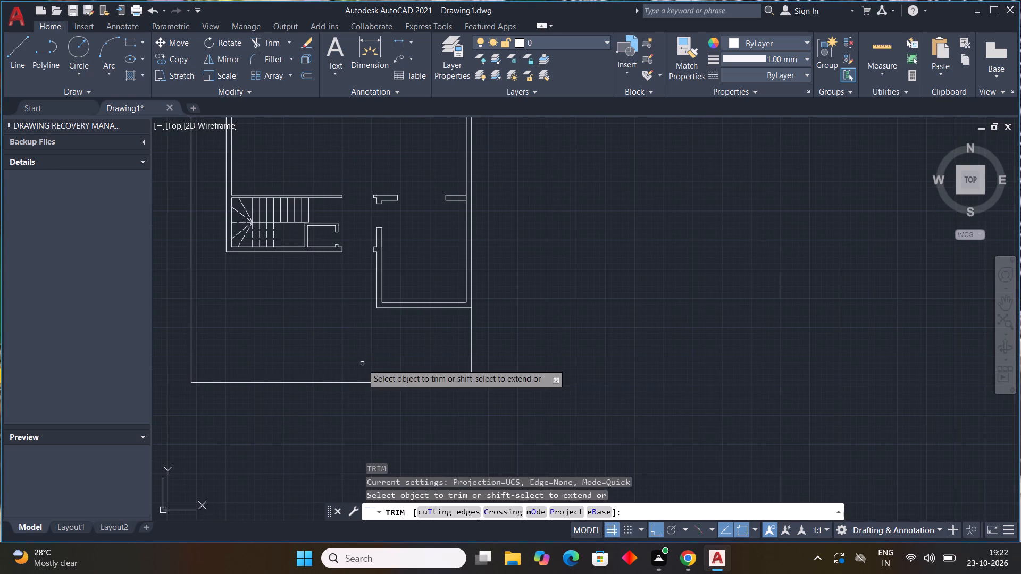
{"action": "left_click_drag", "start_coordinate": [450, 356], "coordinate": [578, 344]}
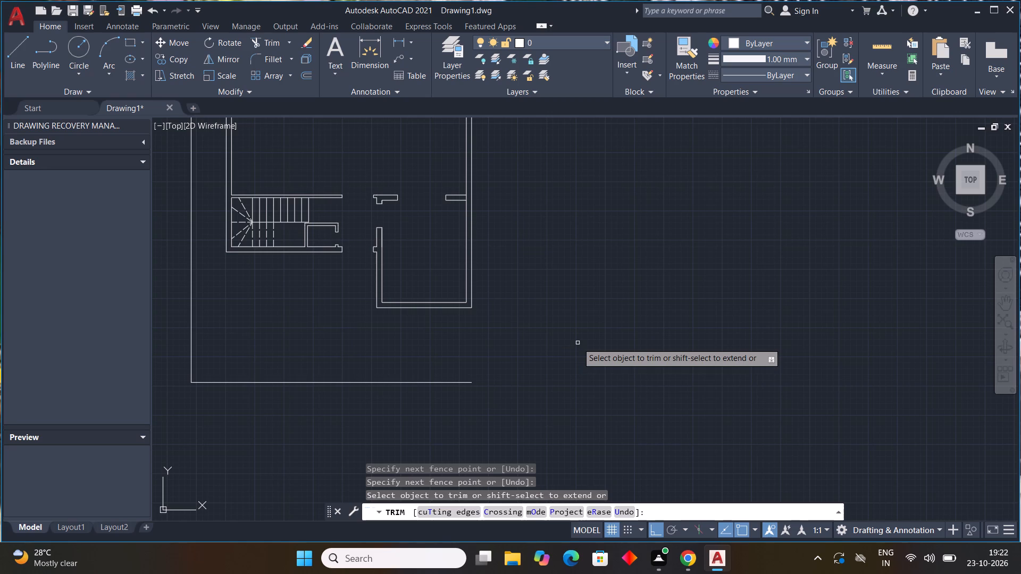
{"action": "key", "text": "Escape"}
{"action": "key", "text": "Escape"}
{"action": "key", "text": "Escape"}
{"action": "key", "text": "Escape"}
{"action": "key", "text": "Escape"}
Draw a vertical line from the plot's bottom-right corner up to the bottom-right corner of the lower room.
{"action": "type", "text": "l"}
{"action": "key", "text": "space"}
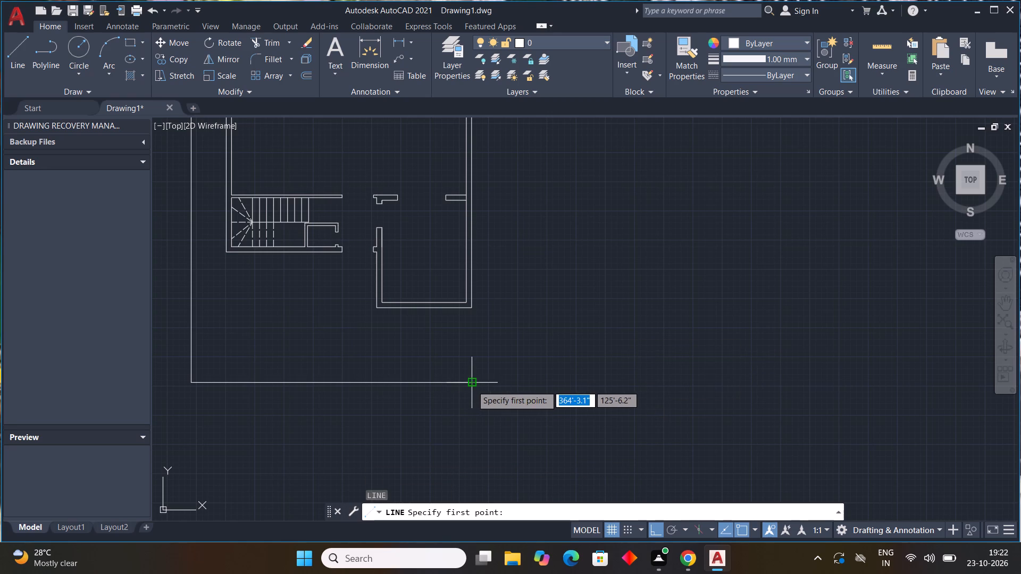
{"action": "left_click_drag", "start_coordinate": [472, 385], "coordinate": [472, 373]}
{"action": "left_click", "coordinate": [475, 307]}
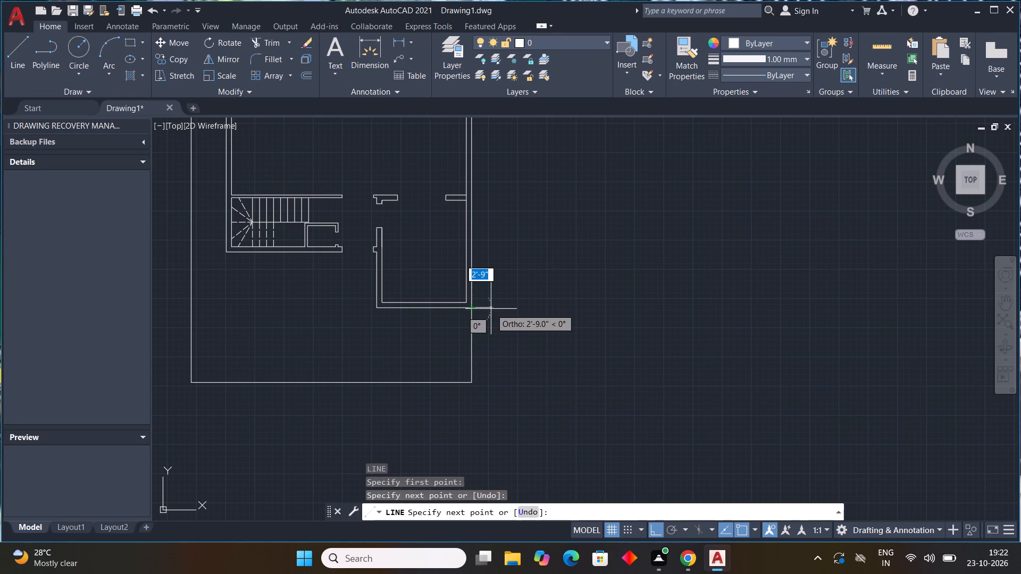
{"action": "key", "text": "Escape"}
{"action": "key", "text": "Escape"}
{"action": "key", "text": "Escape"}
{"action": "key", "text": "Escape"}
Offset the new lower right boundary line and the plot's bottom boundary line 3" inward.
{"action": "type", "text": "off"}
{"action": "key", "text": "space"}
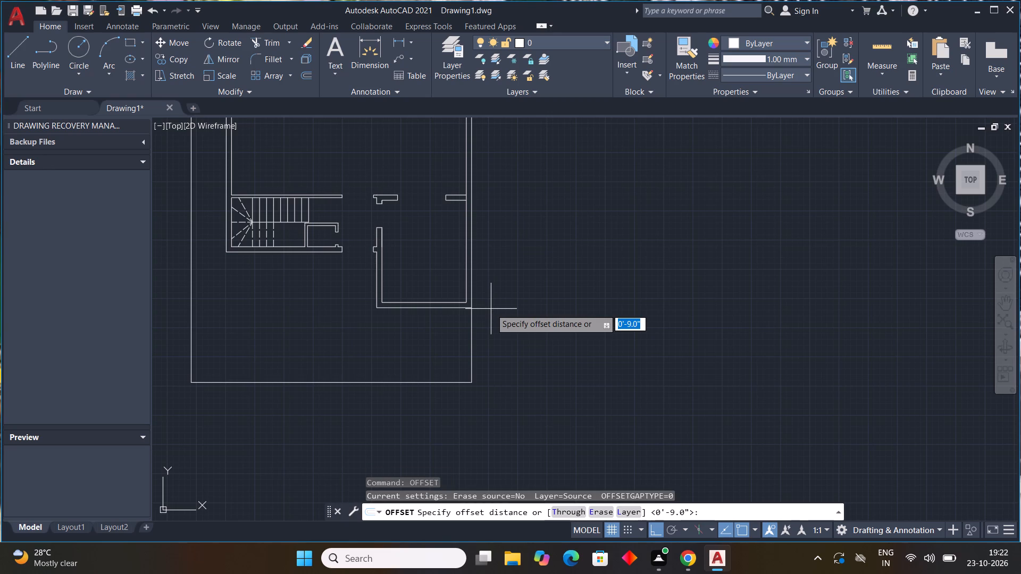
{"action": "key", "text": "3"}
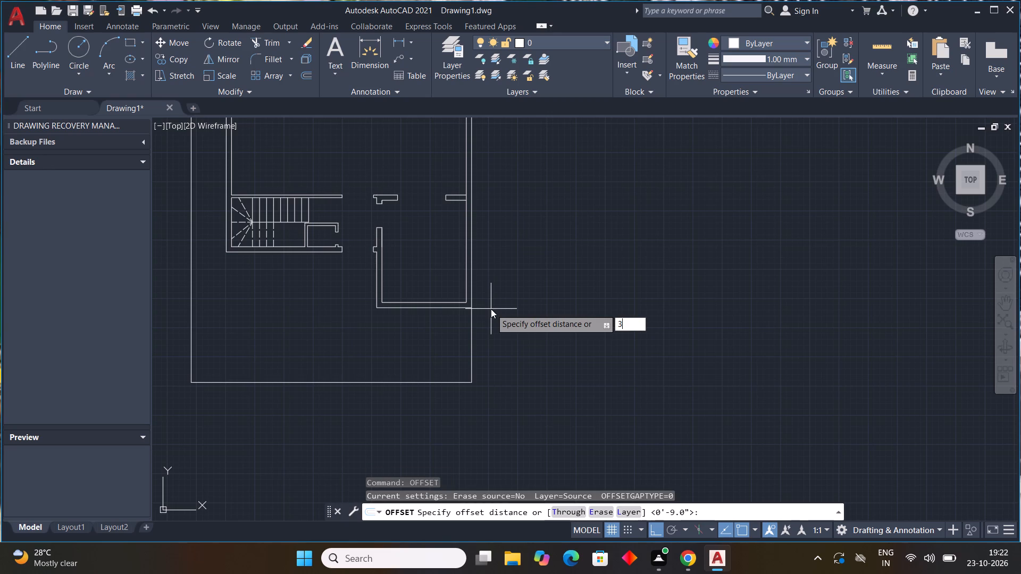
{"action": "key", "text": "shift+quotedbl"}
{"action": "key", "text": "Return"}
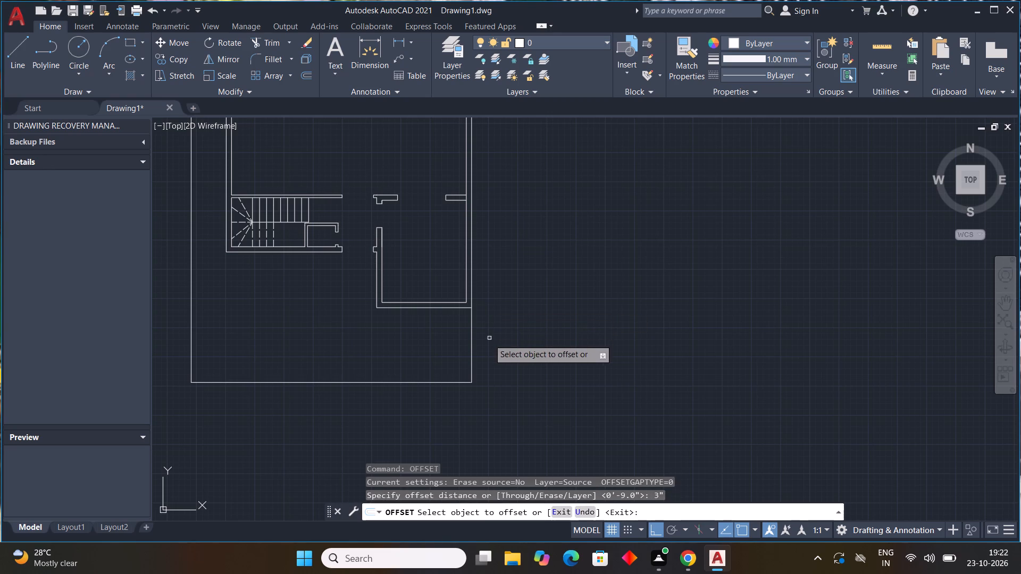
{"action": "left_click", "coordinate": [472, 348]}
{"action": "left_click", "coordinate": [459, 352]}
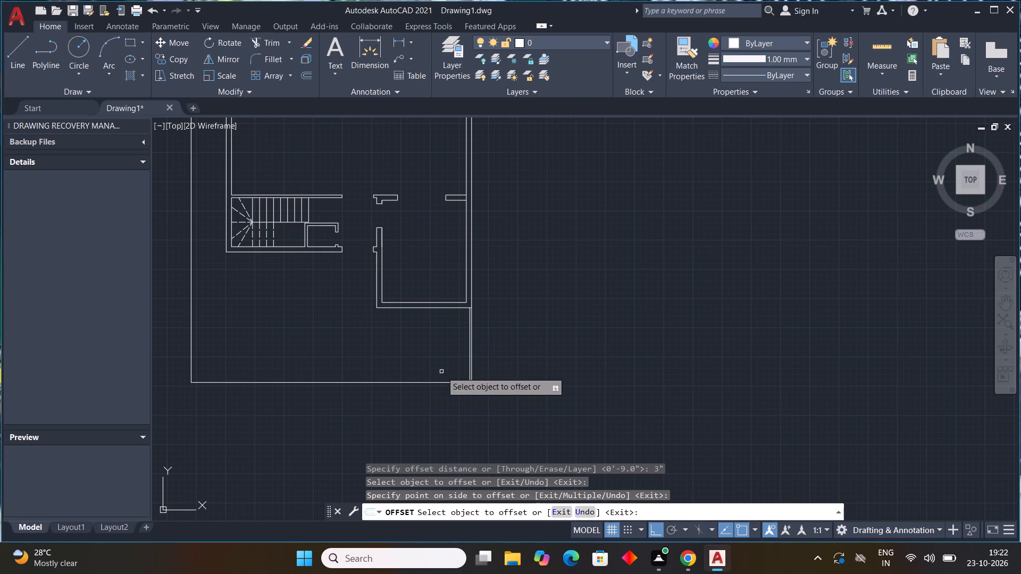
{"action": "scroll", "coordinate": [499, 382], "scroll_direction": "up", "scroll_amount": 2}
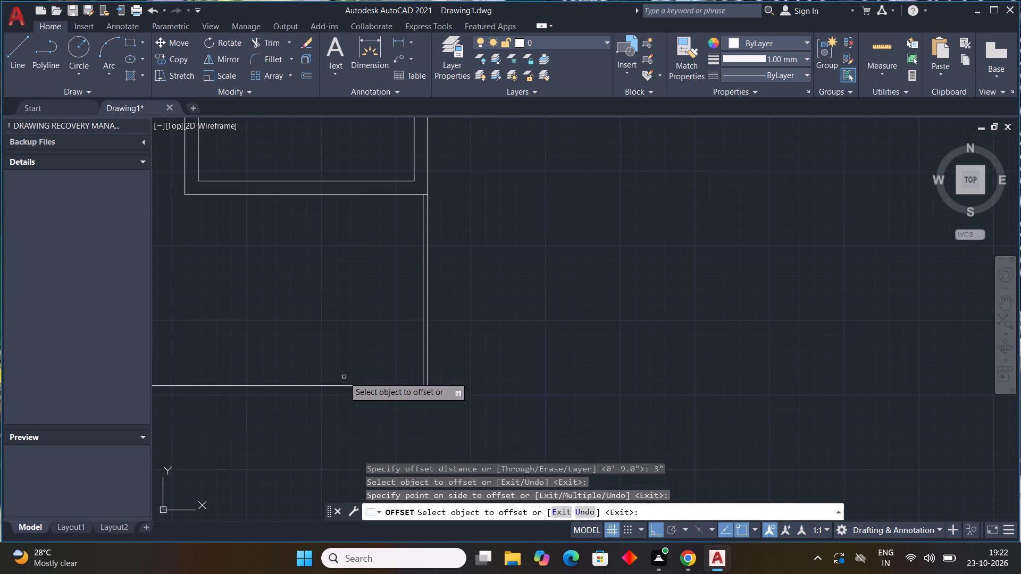
{"action": "scroll", "coordinate": [345, 377], "scroll_direction": "down", "scroll_amount": 1}
{"action": "middle_click_drag", "start_coordinate": [347, 379], "coordinate": [386, 406]}
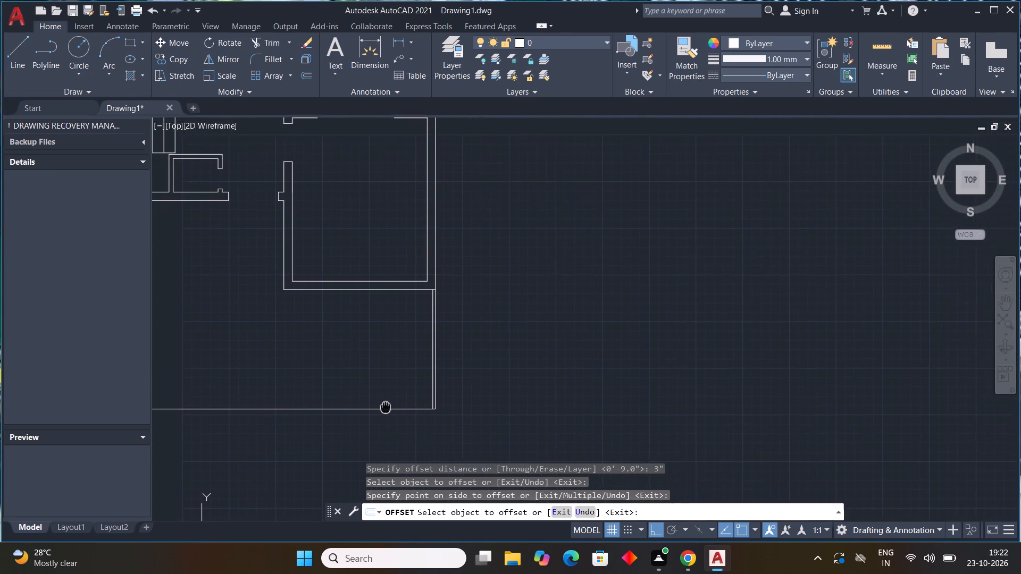
{"action": "middle_click_drag", "start_coordinate": [386, 406], "coordinate": [420, 378]}
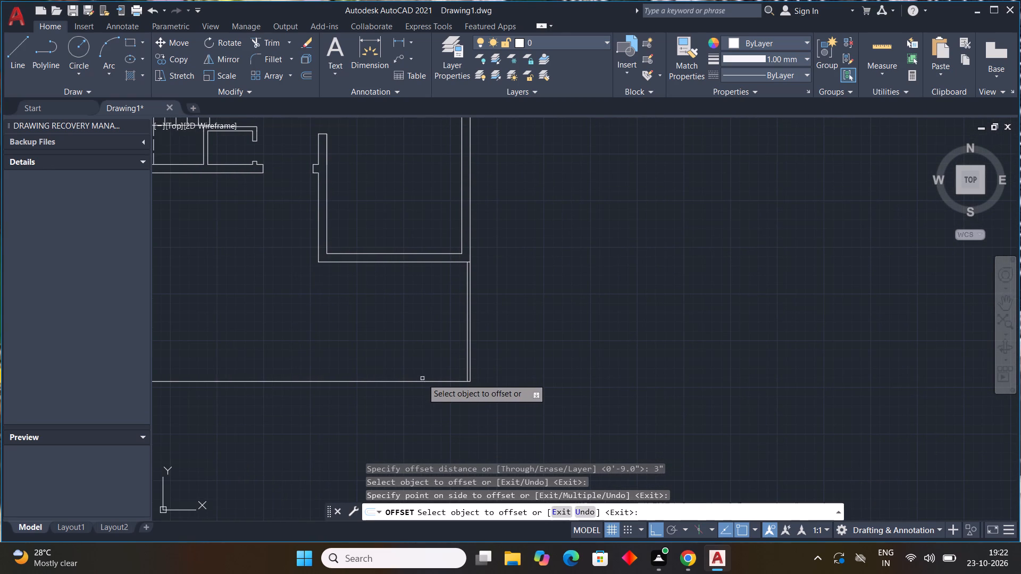
{"action": "left_click", "coordinate": [426, 380]}
{"action": "left_click", "coordinate": [429, 361]}
Offset the plot's left and top boundary lines inward by the same 3" distance.
{"action": "scroll", "coordinate": [434, 364], "scroll_direction": "down", "scroll_amount": 2}
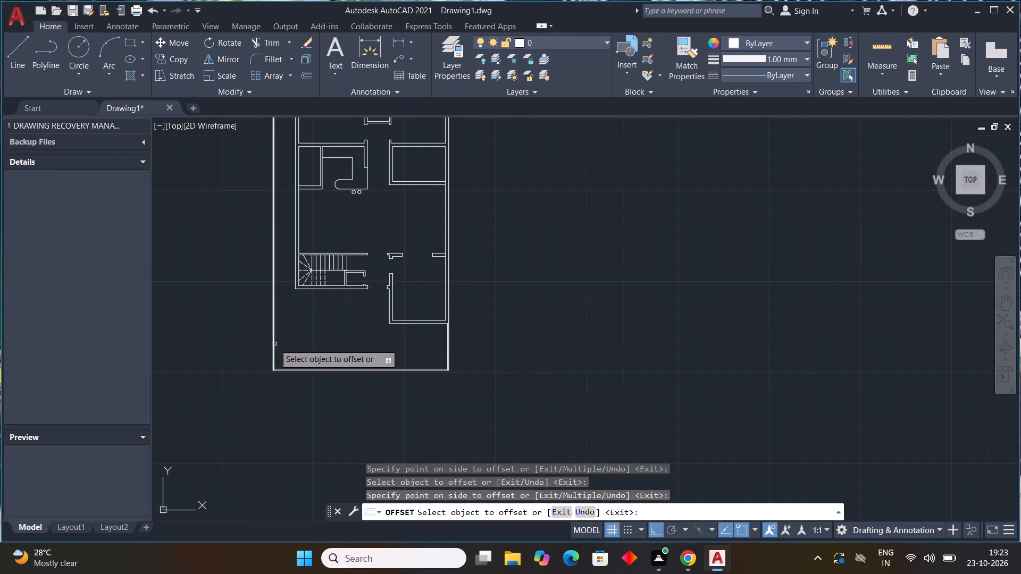
{"action": "left_click_drag", "start_coordinate": [274, 344], "coordinate": [284, 346]}
{"action": "left_click", "coordinate": [300, 350]}
{"action": "middle_click_drag", "start_coordinate": [304, 351], "coordinate": [284, 463]}
{"action": "scroll", "coordinate": [305, 352], "scroll_direction": "down", "scroll_amount": 1}
{"action": "middle_click", "coordinate": [284, 463]}
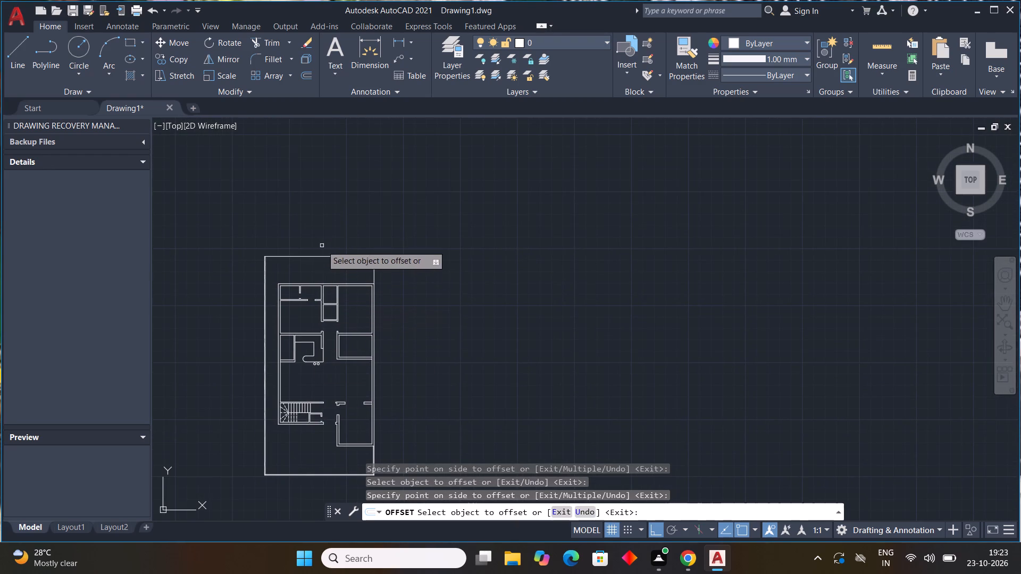
{"action": "scroll", "coordinate": [336, 254], "scroll_direction": "up", "scroll_amount": 3}
{"action": "left_click_drag", "start_coordinate": [341, 263], "coordinate": [347, 283]}
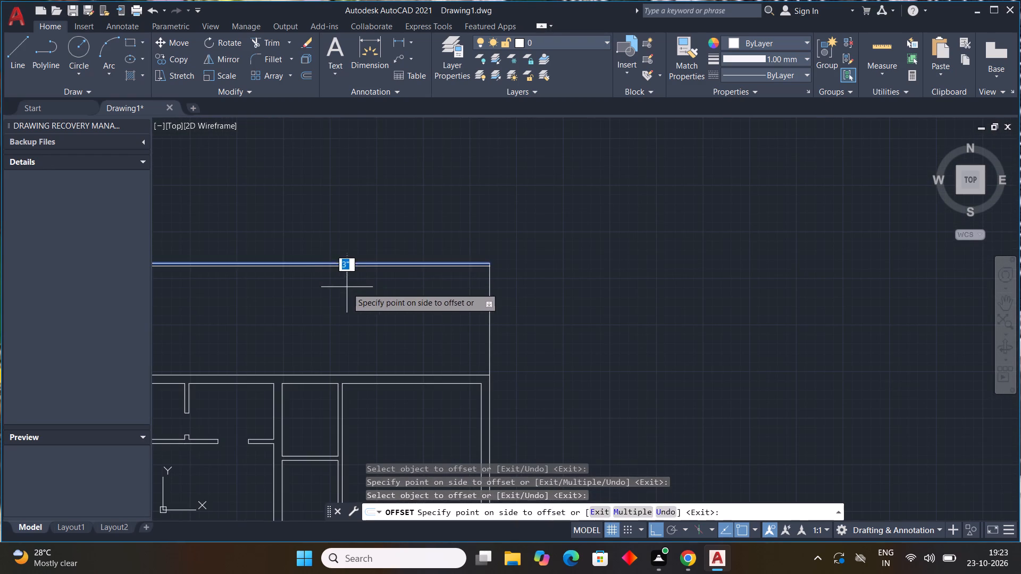
{"action": "left_click", "coordinate": [347, 288]}
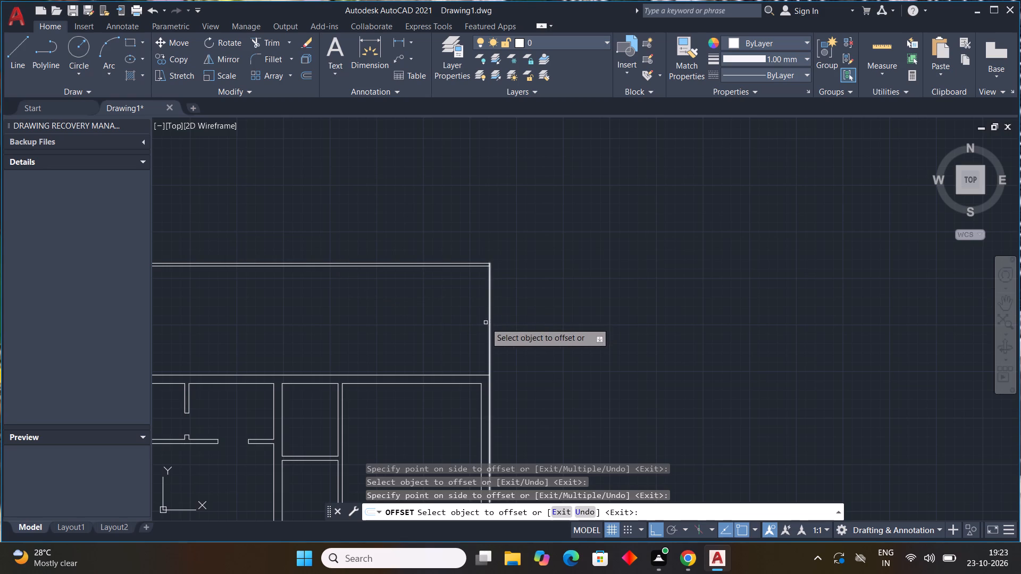
{"action": "key", "text": "Escape"}
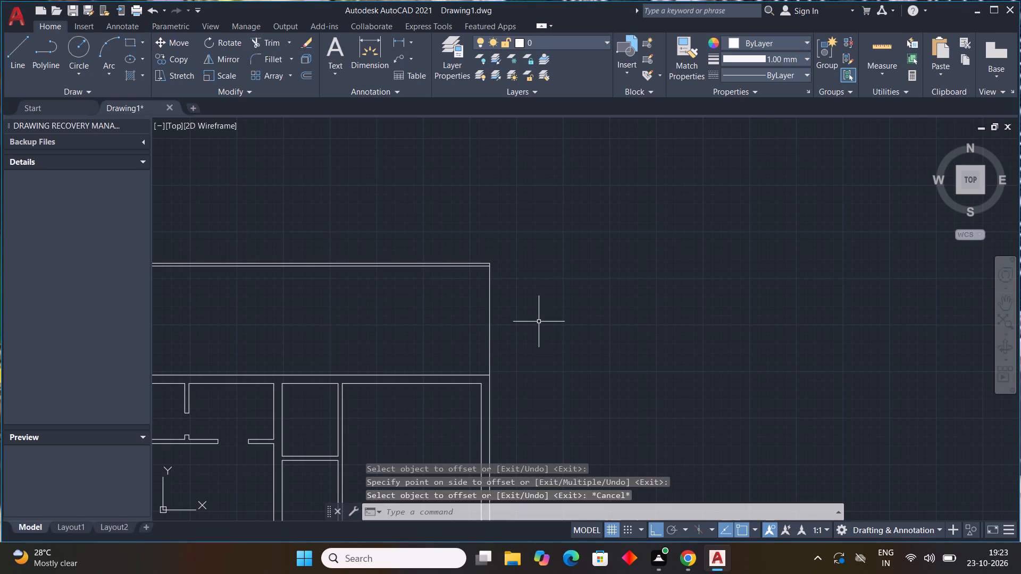
Trim the right boundary line between the inner top boundary line and the house's upper wall.
{"action": "type", "text": "tr"}
{"action": "key", "text": "space"}
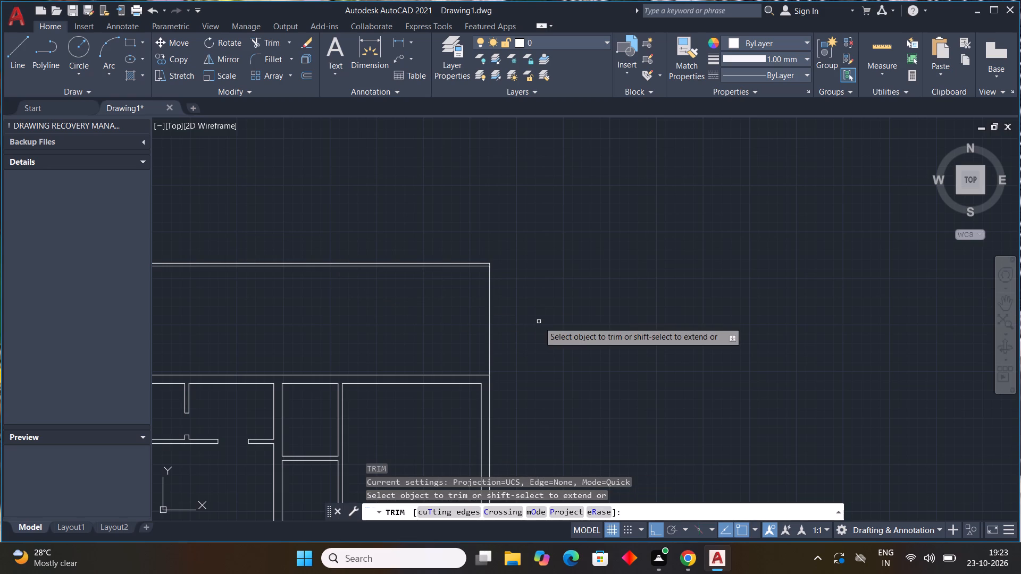
{"action": "left_click_drag", "start_coordinate": [460, 326], "coordinate": [597, 320]}
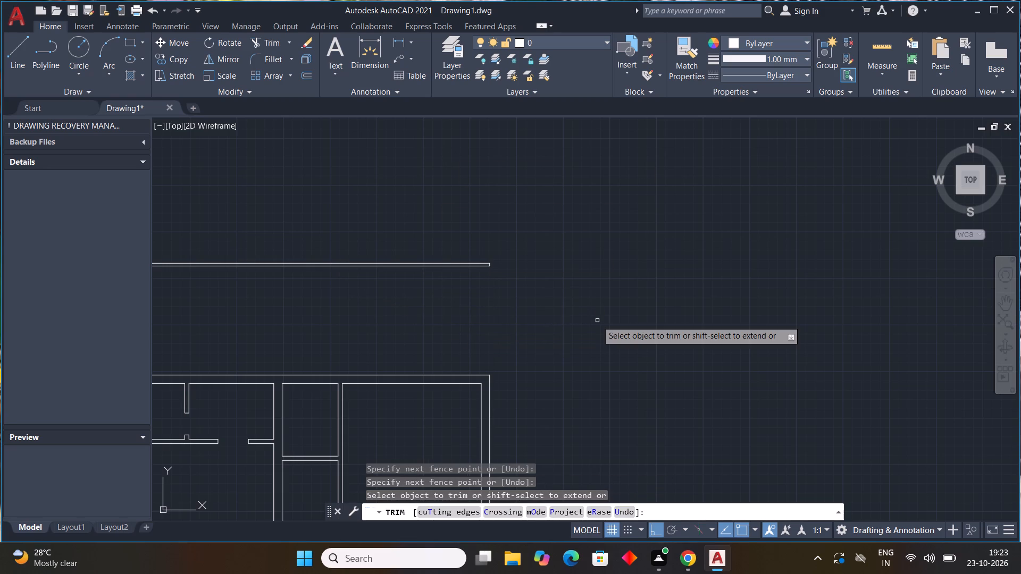
{"action": "key", "text": "Escape"}
{"action": "key", "text": "Escape"}
{"action": "key", "text": "Escape"}
{"action": "key", "text": "Escape"}
Draw a vertical line about 9'-9" long from the inner top boundary line's right end down to the house's upper-right corner.
{"action": "type", "text": "l"}
{"action": "key", "text": "space"}
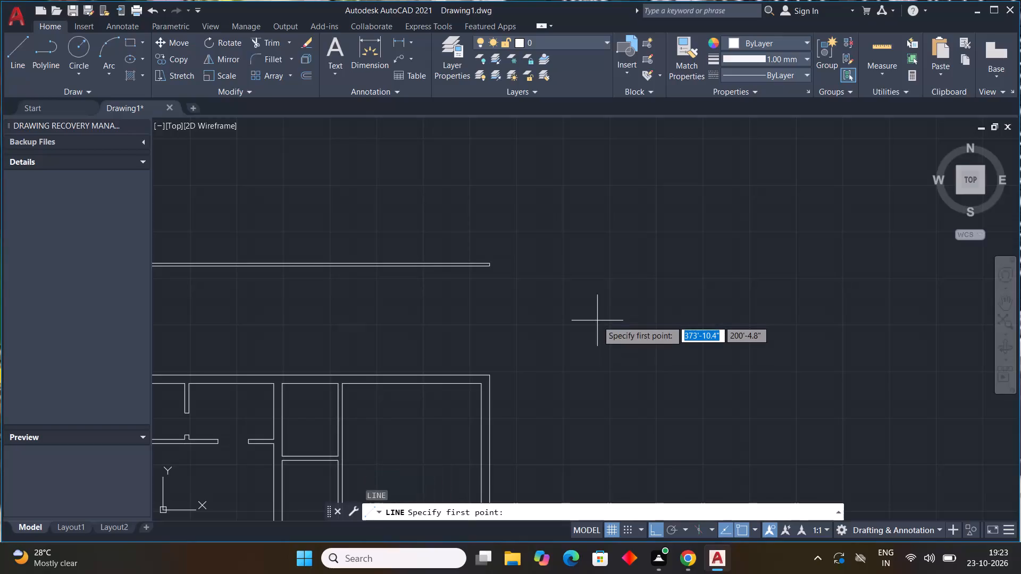
{"action": "scroll", "coordinate": [485, 260], "scroll_direction": "up", "scroll_amount": 3}
{"action": "left_click", "coordinate": [504, 284]}
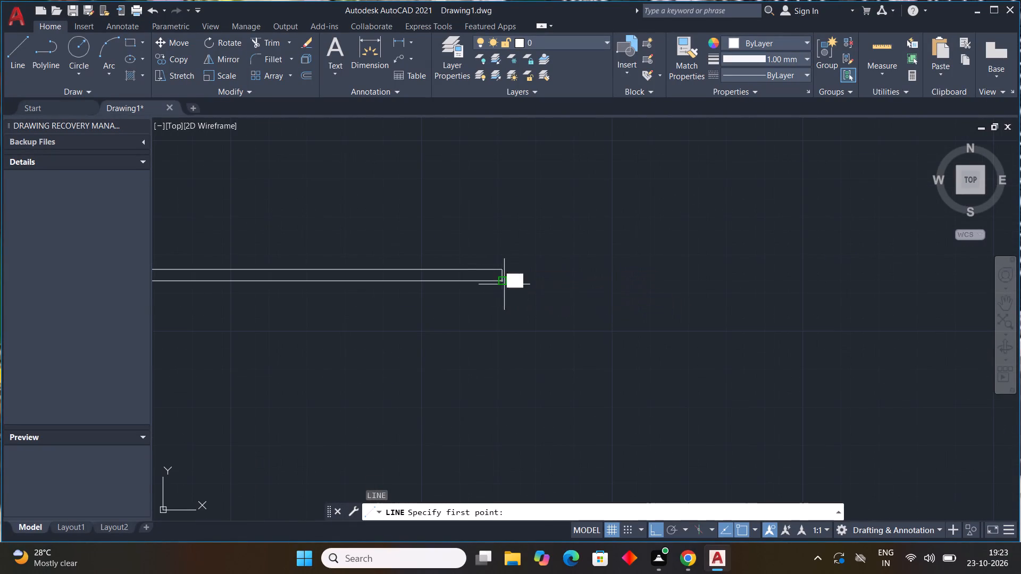
{"action": "scroll", "coordinate": [515, 355], "scroll_direction": "down", "scroll_amount": 3}
{"action": "middle_click_drag", "start_coordinate": [509, 353], "coordinate": [489, 272]}
{"action": "middle_click", "coordinate": [489, 270]}
{"action": "middle_click", "coordinate": [489, 268]}
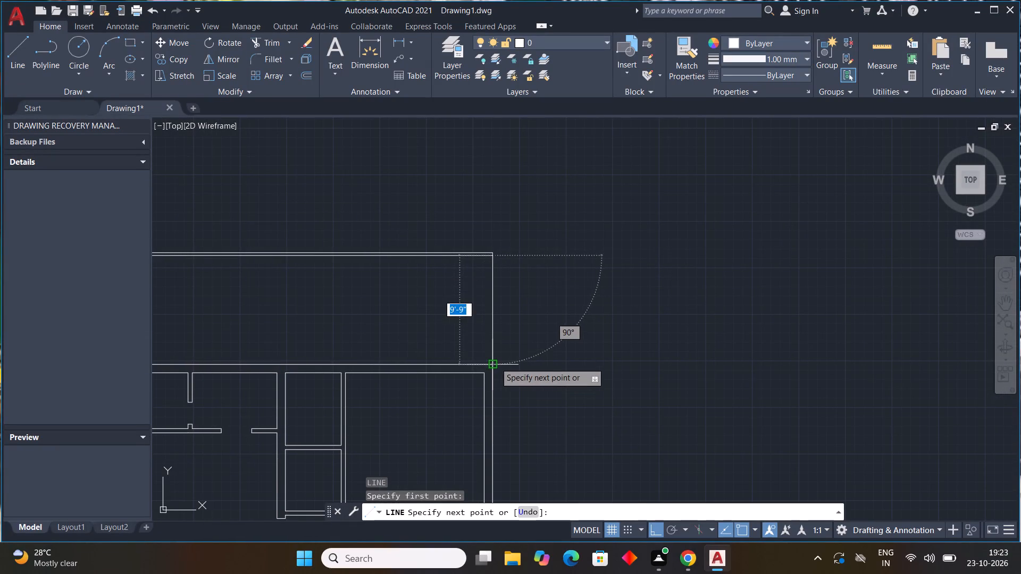
{"action": "left_click", "coordinate": [495, 362]}
{"action": "key", "text": "grave"}
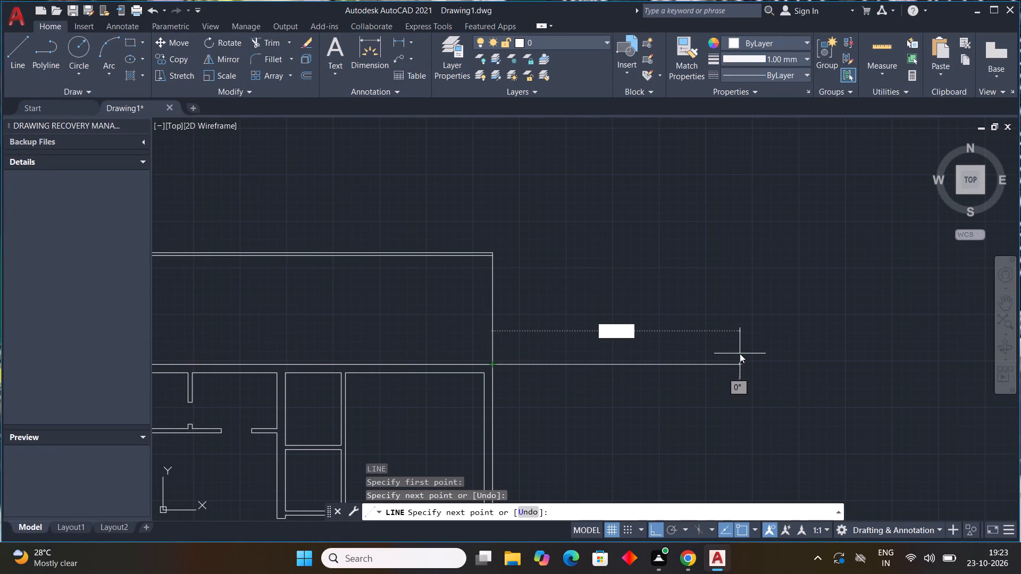
{"action": "key", "text": "Escape"}
{"action": "key", "text": "Escape"}
{"action": "key", "text": "Escape"}
{"action": "key", "text": "Escape"}
Offset the new upper right boundary line 3" inward.
{"action": "type", "text": "off"}
{"action": "key", "text": "space"}
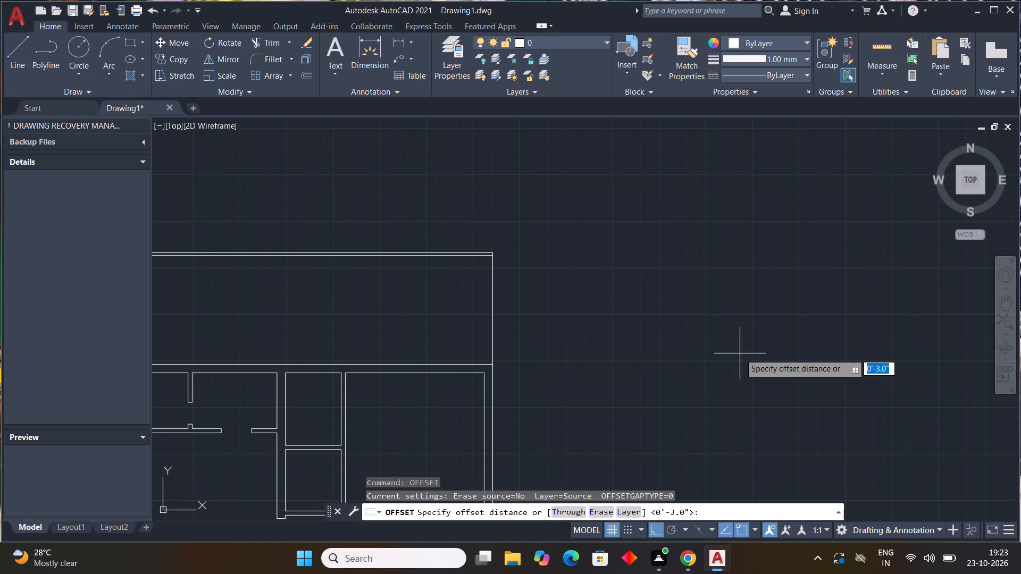
{"action": "key", "text": "3"}
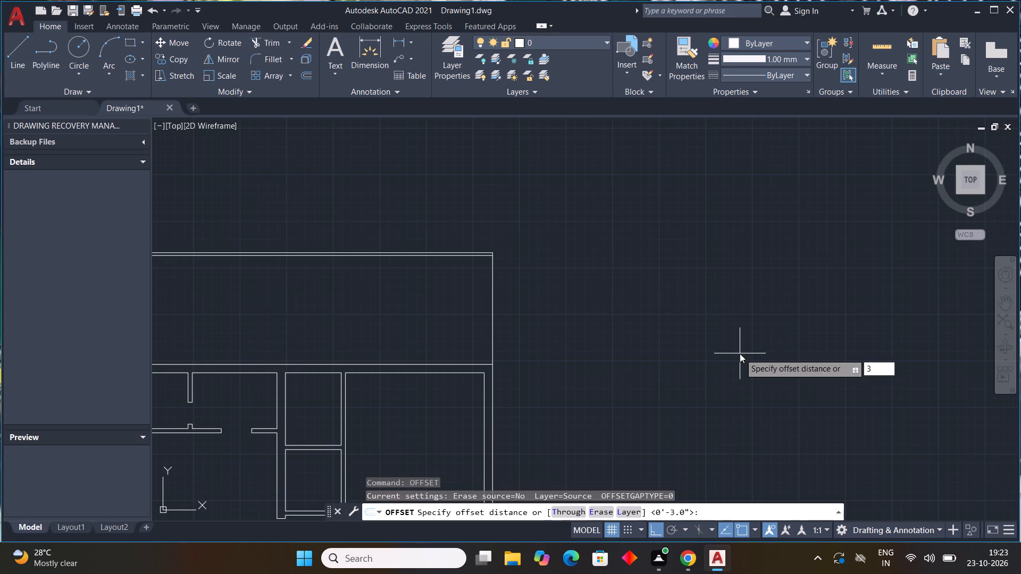
{"action": "key", "text": "shift+quotedbl"}
{"action": "key", "text": "Return"}
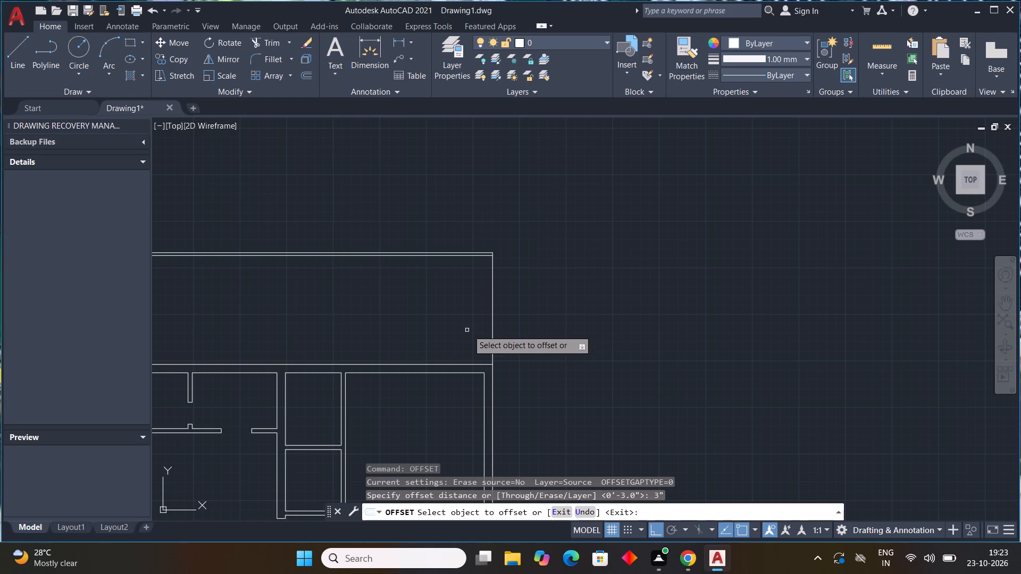
{"action": "left_click_drag", "start_coordinate": [491, 327], "coordinate": [480, 327]}
{"action": "left_click", "coordinate": [463, 326]}
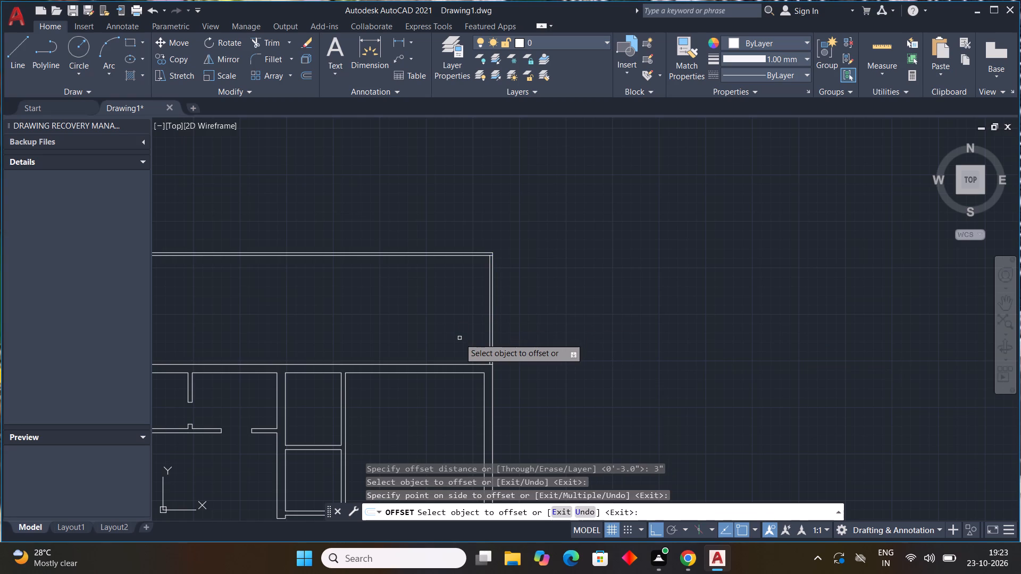
{"action": "key", "text": "Escape"}
{"action": "key", "text": "Escape"}
{"action": "key", "text": "Escape"}
{"action": "key", "text": "Escape"}
Trim the overlapping inner line ends at the plot boundary's top-right and top-left corners.
{"action": "type", "text": "tr"}
{"action": "key", "text": "space"}
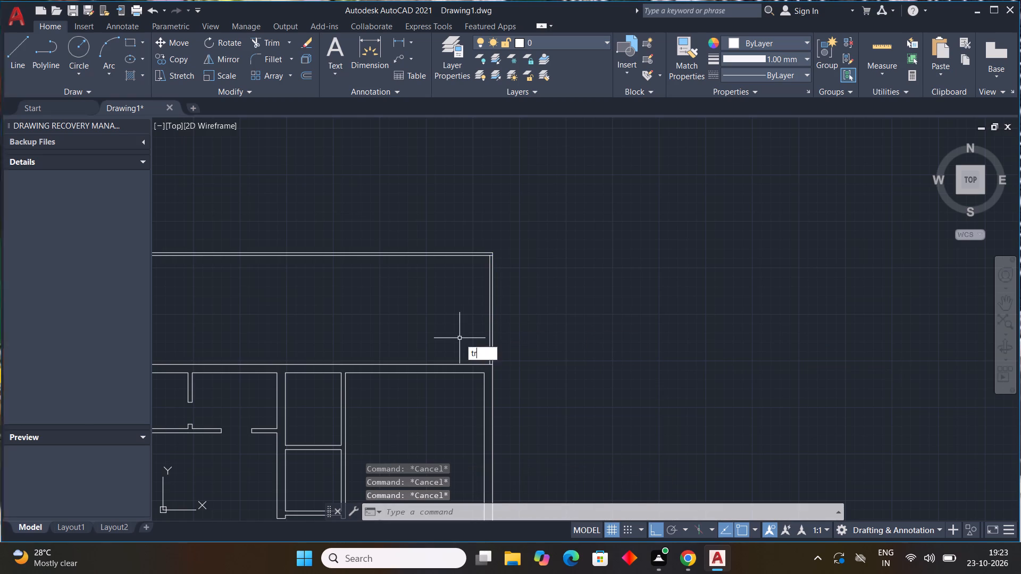
{"action": "scroll", "coordinate": [459, 338], "scroll_direction": "up", "scroll_amount": 1}
{"action": "scroll", "coordinate": [518, 199], "scroll_direction": "up", "scroll_amount": 3}
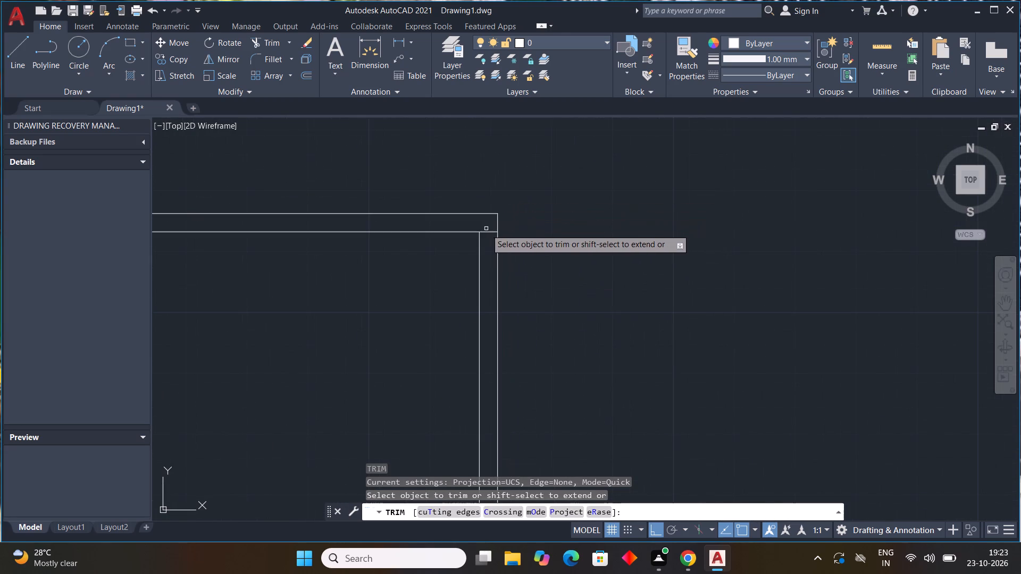
{"action": "left_click", "coordinate": [492, 235]}
{"action": "left_click", "coordinate": [488, 227]}
{"action": "scroll", "coordinate": [549, 268], "scroll_direction": "down", "scroll_amount": 5}
{"action": "scroll", "coordinate": [261, 265], "scroll_direction": "up", "scroll_amount": 4}
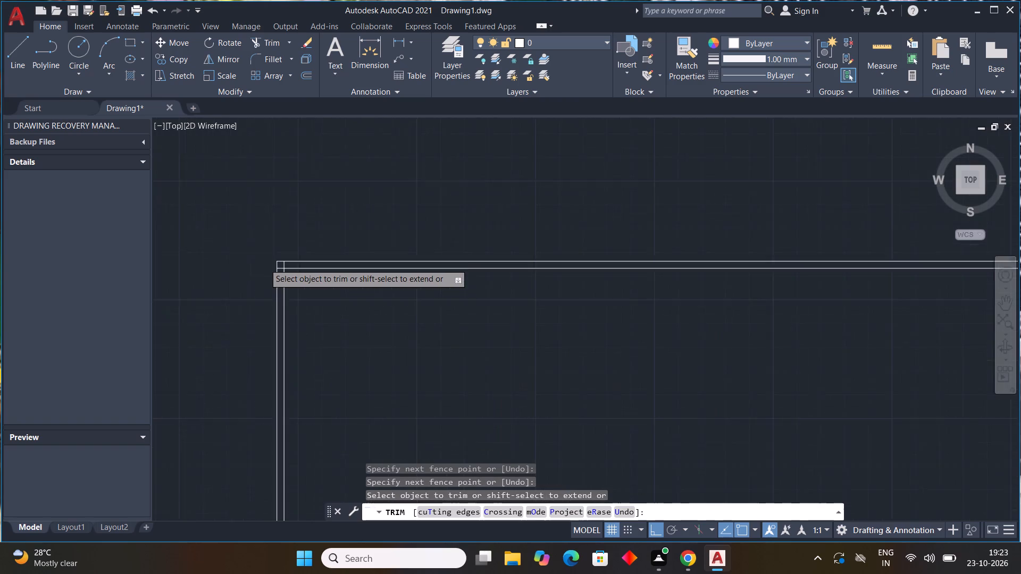
{"action": "scroll", "coordinate": [281, 261], "scroll_direction": "up", "scroll_amount": 3}
{"action": "left_click_drag", "start_coordinate": [309, 315], "coordinate": [349, 286]}
{"action": "scroll", "coordinate": [380, 337], "scroll_direction": "down", "scroll_amount": 3}
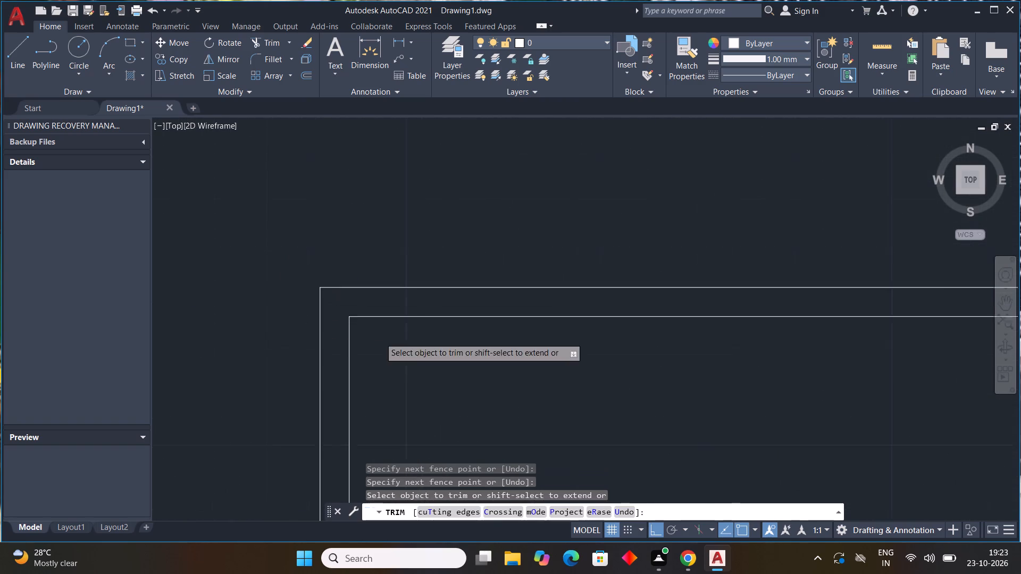
Trim the overlapping inner line ends at the plot boundary's bottom-left corner.
{"action": "scroll", "coordinate": [433, 409], "scroll_direction": "down", "scroll_amount": 4}
{"action": "middle_click_drag", "start_coordinate": [446, 424], "coordinate": [338, 171]}
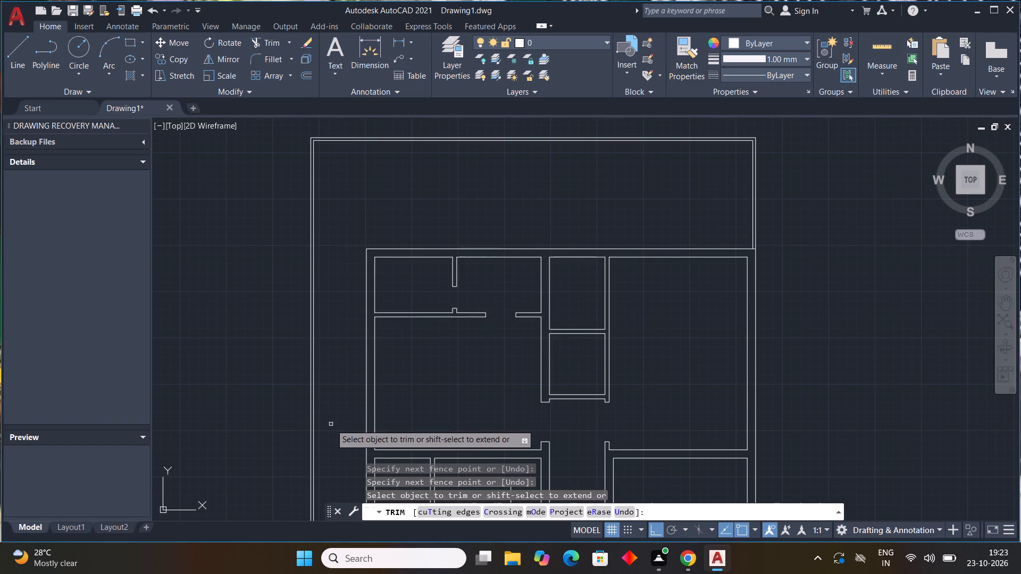
{"action": "middle_click_drag", "start_coordinate": [342, 418], "coordinate": [329, 194]}
{"action": "middle_click", "coordinate": [329, 191]}
{"action": "middle_click", "coordinate": [327, 179]}
{"action": "scroll", "coordinate": [324, 318], "scroll_direction": "down", "scroll_amount": 3}
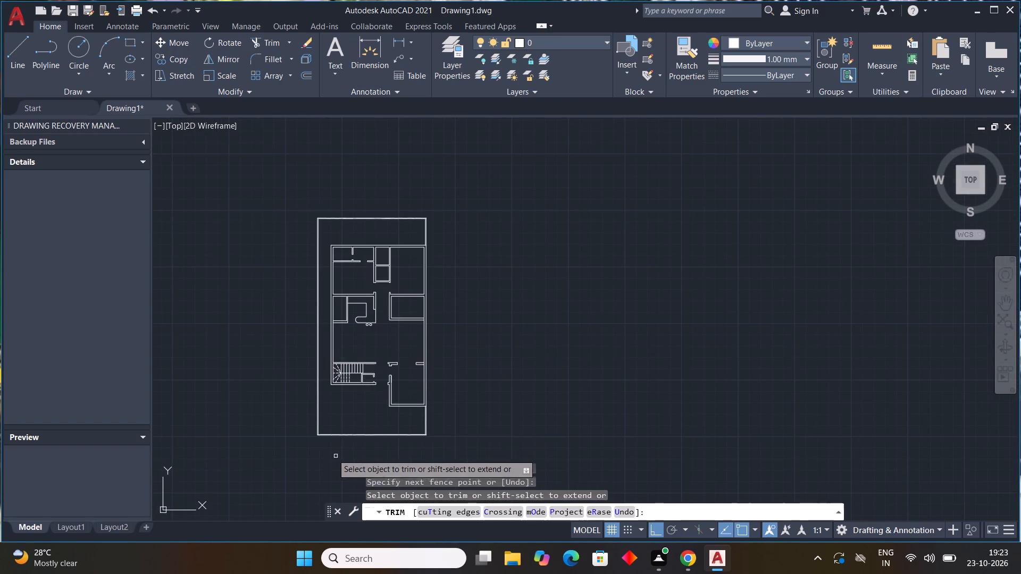
{"action": "scroll", "coordinate": [320, 445], "scroll_direction": "up", "scroll_amount": 4}
{"action": "scroll", "coordinate": [307, 393], "scroll_direction": "up", "scroll_amount": 3}
{"action": "left_click_drag", "start_coordinate": [295, 361], "coordinate": [297, 367]}
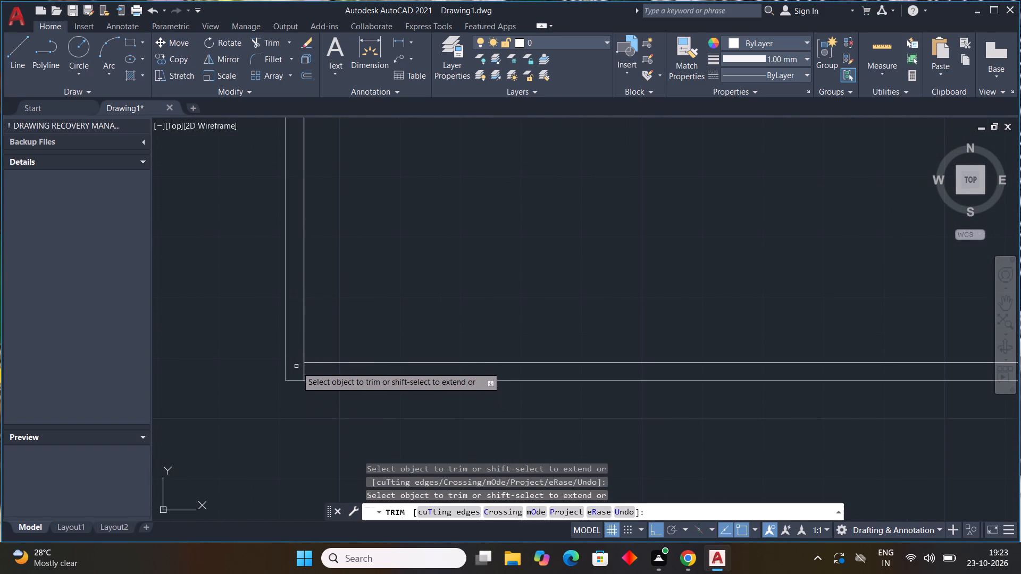
{"action": "left_click_drag", "start_coordinate": [297, 367], "coordinate": [308, 372]}
{"action": "left_click", "coordinate": [303, 369]}
{"action": "scroll", "coordinate": [356, 413], "scroll_direction": "down", "scroll_amount": 3}
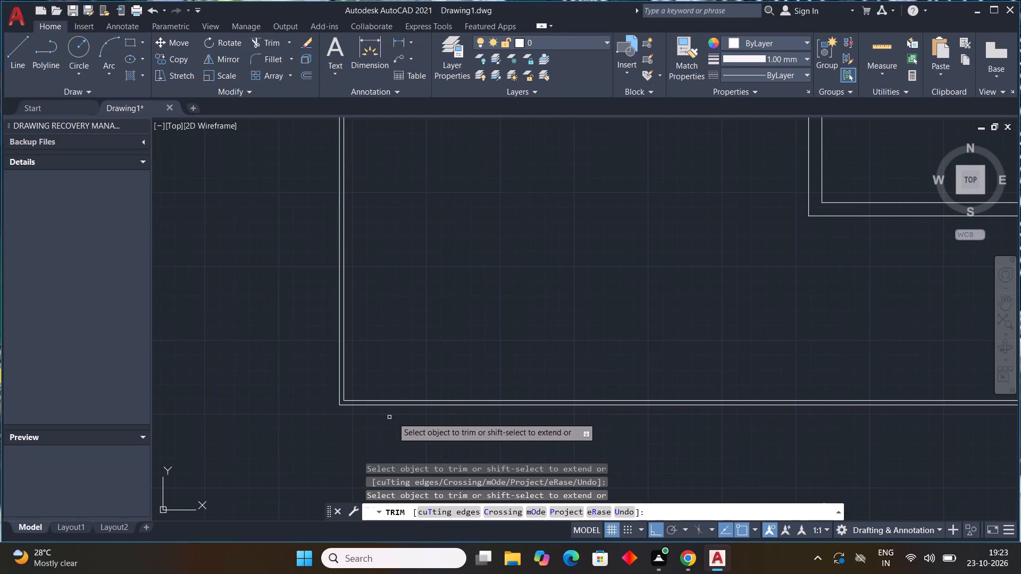
Trim the overlapping inner line ends at the plot boundary's bottom-right corner.
{"action": "middle_click_drag", "start_coordinate": [415, 417], "coordinate": [70, 248]}
{"action": "middle_click", "coordinate": [62, 249]}
{"action": "middle_click", "coordinate": [57, 251]}
{"action": "scroll", "coordinate": [723, 223], "scroll_direction": "up", "scroll_amount": 4}
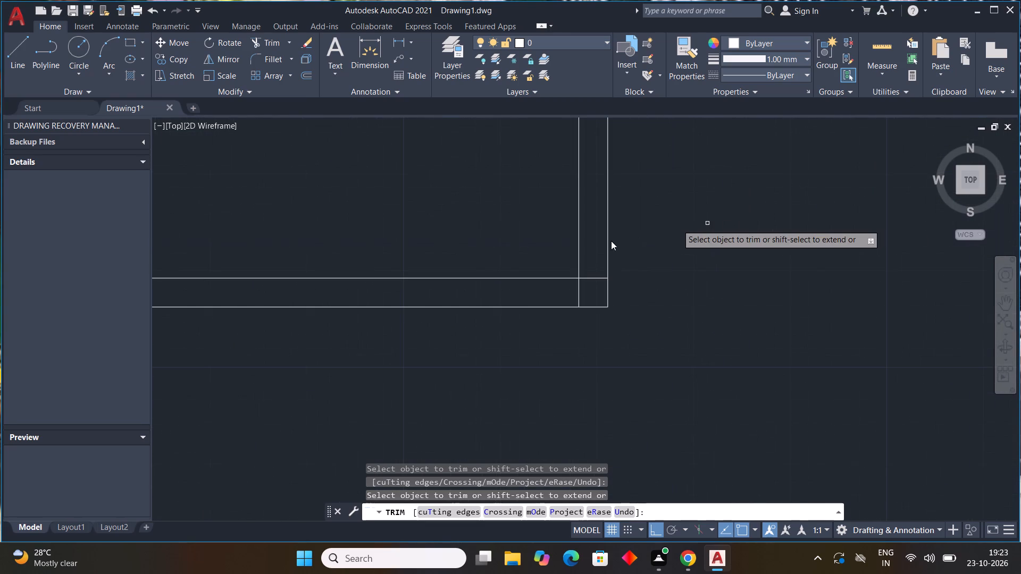
{"action": "left_click_drag", "start_coordinate": [593, 269], "coordinate": [571, 300]}
{"action": "left_click_drag", "start_coordinate": [555, 297], "coordinate": [588, 286]}
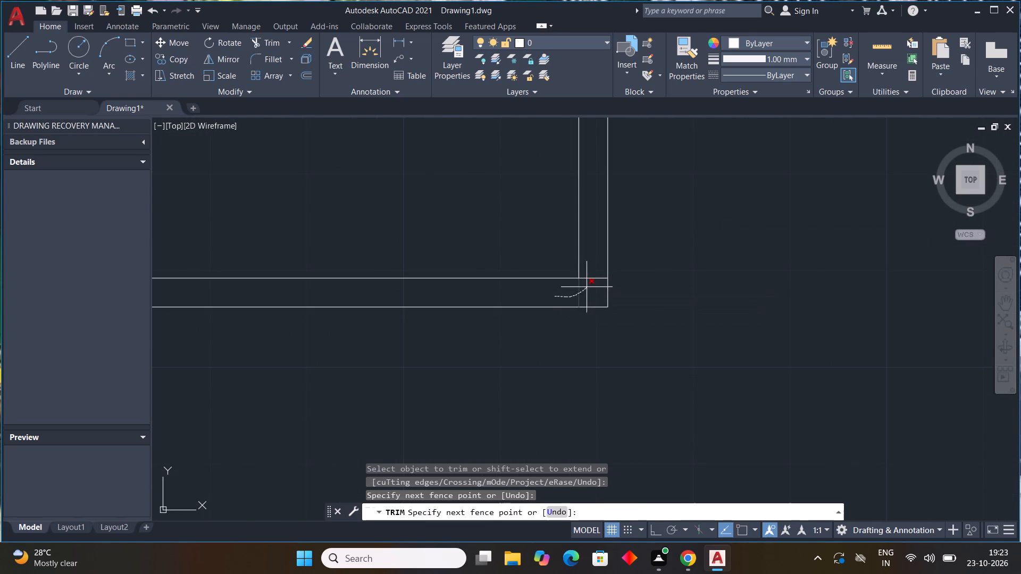
{"action": "left_click_drag", "start_coordinate": [588, 286], "coordinate": [594, 269]}
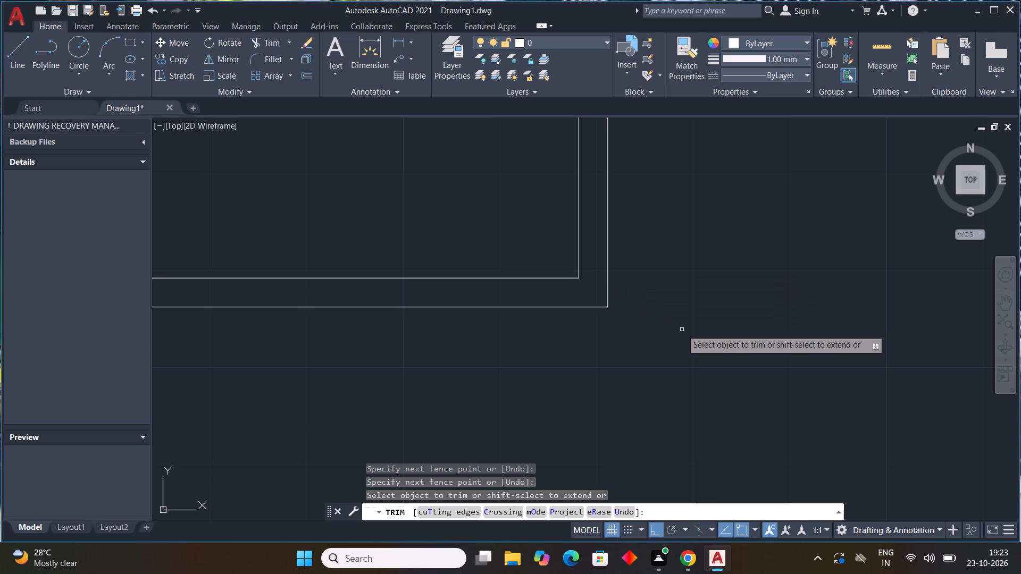
Examine the overall plan and its double-line plot boundary after finishing the corner trims.
{"action": "scroll", "coordinate": [688, 310], "scroll_direction": "down", "scroll_amount": 5}
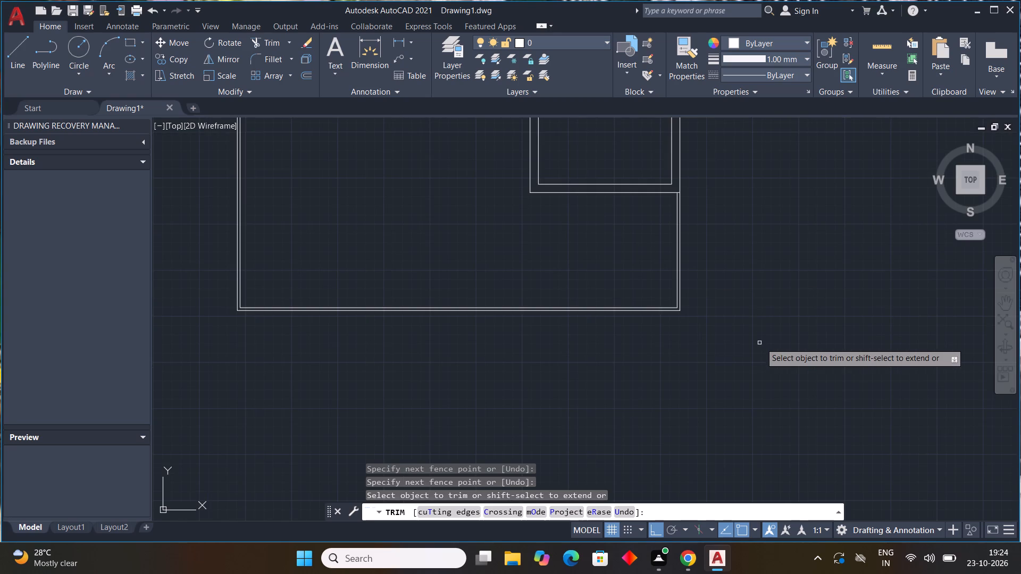
{"action": "key", "text": "Escape"}
{"action": "key", "text": "Escape"}
{"action": "key", "text": "Escape"}
{"action": "key", "text": "Escape"}
{"action": "key", "text": "Escape"}
{"action": "key", "text": "Escape"}
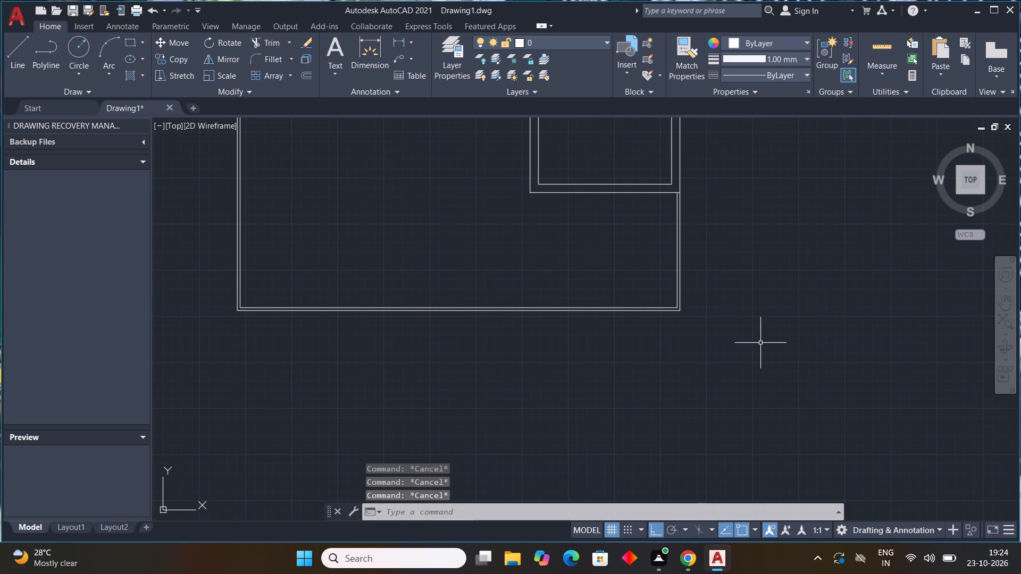
{"action": "scroll", "coordinate": [750, 314], "scroll_direction": "down", "scroll_amount": 2}
{"action": "middle_click_drag", "start_coordinate": [731, 355], "coordinate": [552, 499]}
{"action": "middle_click_drag", "start_coordinate": [552, 496], "coordinate": [552, 483]}
{"action": "middle_click", "coordinate": [552, 471]}
{"action": "middle_click", "coordinate": [552, 471]}
{"action": "middle_click_drag", "start_coordinate": [746, 389], "coordinate": [700, 362]}
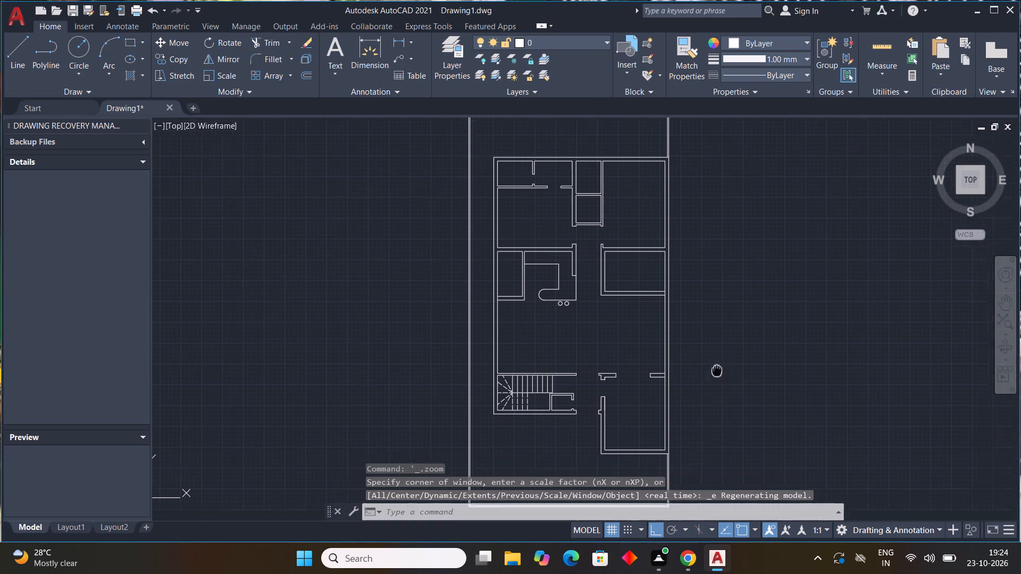
{"action": "middle_click_drag", "start_coordinate": [700, 362], "coordinate": [589, 292]}
{"action": "middle_click", "coordinate": [589, 293]}
{"action": "middle_click", "coordinate": [588, 294]}
{"action": "middle_click", "coordinate": [588, 297]}
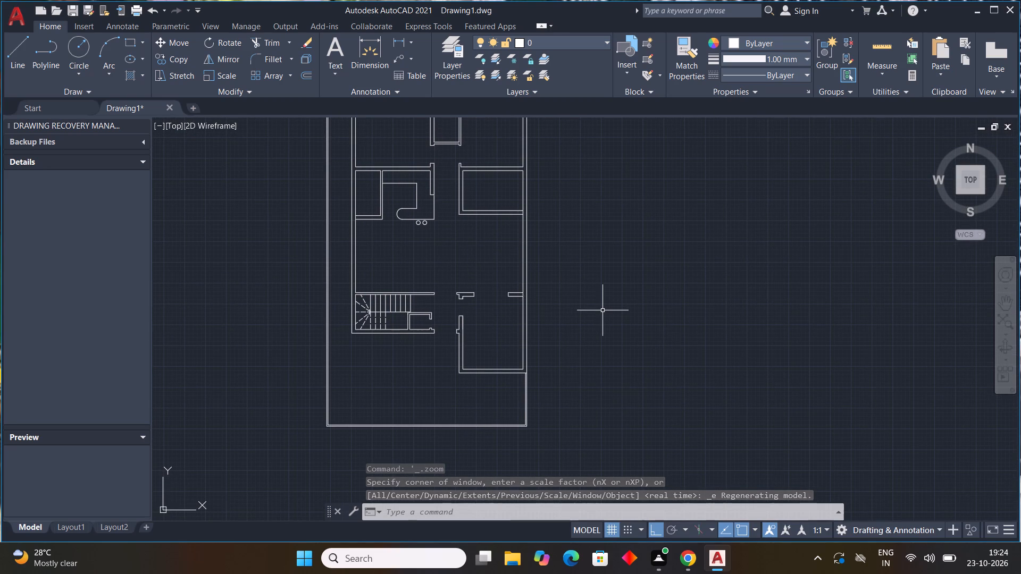
{"action": "scroll", "coordinate": [602, 310], "scroll_direction": "down", "scroll_amount": 2}
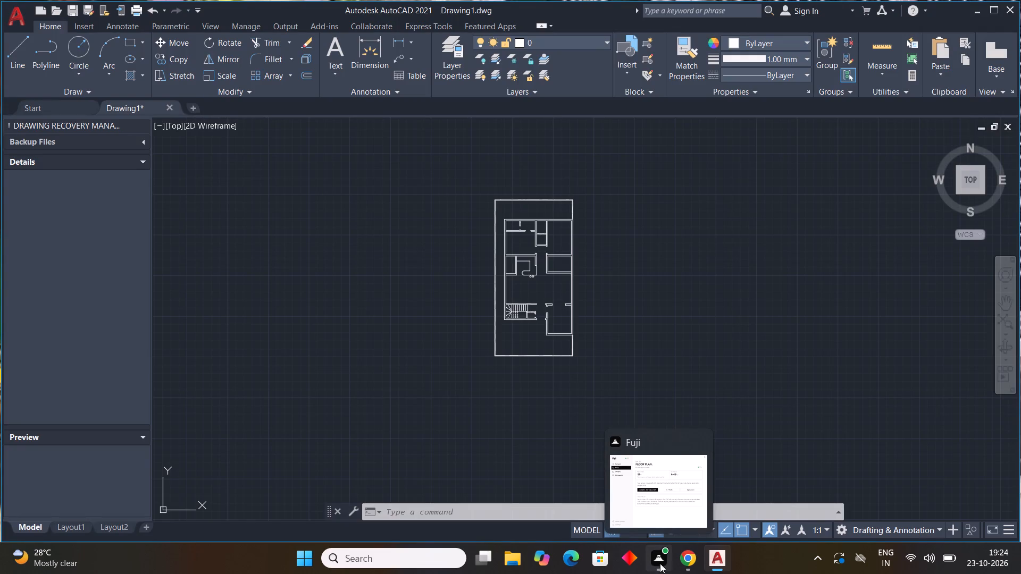
{"action": "left_click", "coordinate": [730, 496]}
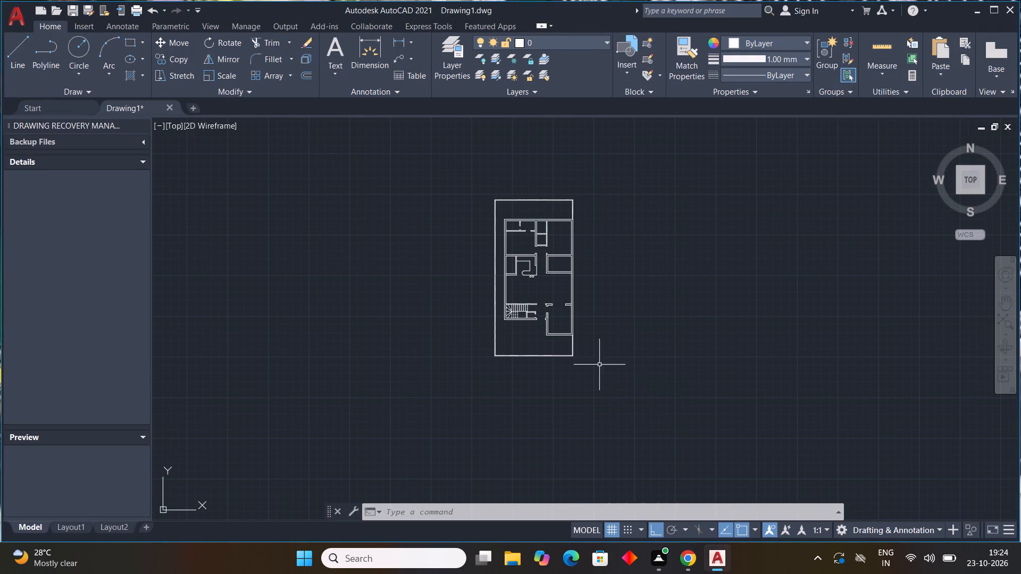
{"action": "scroll", "coordinate": [529, 192], "scroll_direction": "up", "scroll_amount": 3}
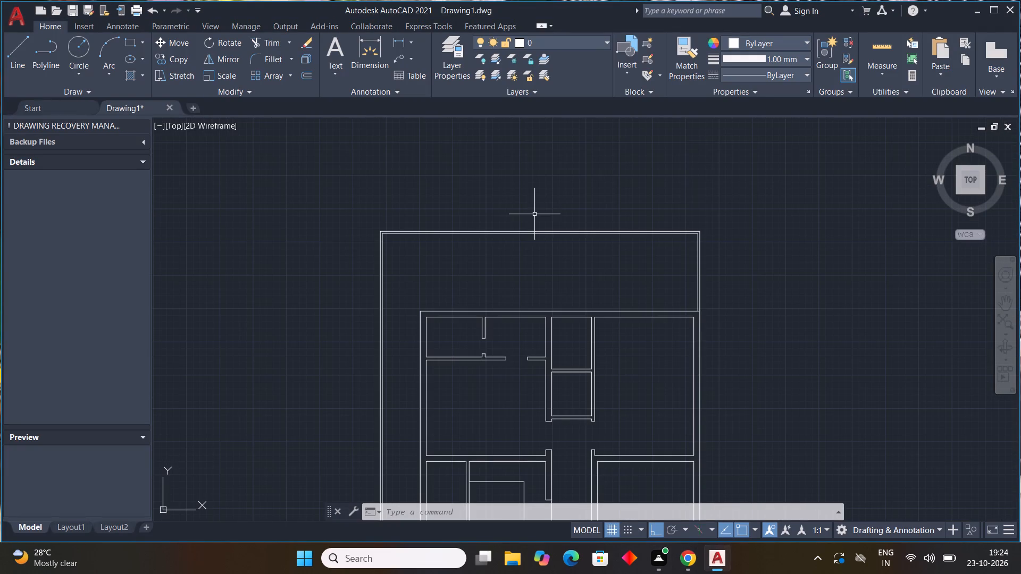
{"action": "middle_click_drag", "start_coordinate": [539, 233], "coordinate": [546, 260]}
{"action": "scroll", "coordinate": [540, 235], "scroll_direction": "down", "scroll_amount": 1}
{"action": "middle_click", "coordinate": [546, 259]}
{"action": "middle_click", "coordinate": [545, 258]}
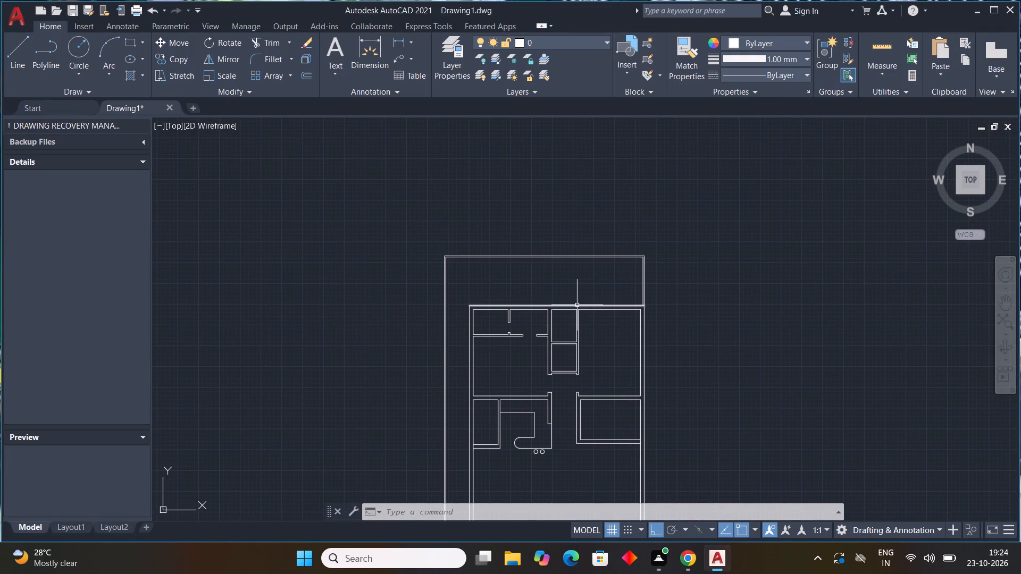
Draw a three-point arc from the house's top-left inner wall corner through the outer wall line to the plot boundary's top-left inner corner.
{"action": "left_click", "coordinate": [113, 71]}
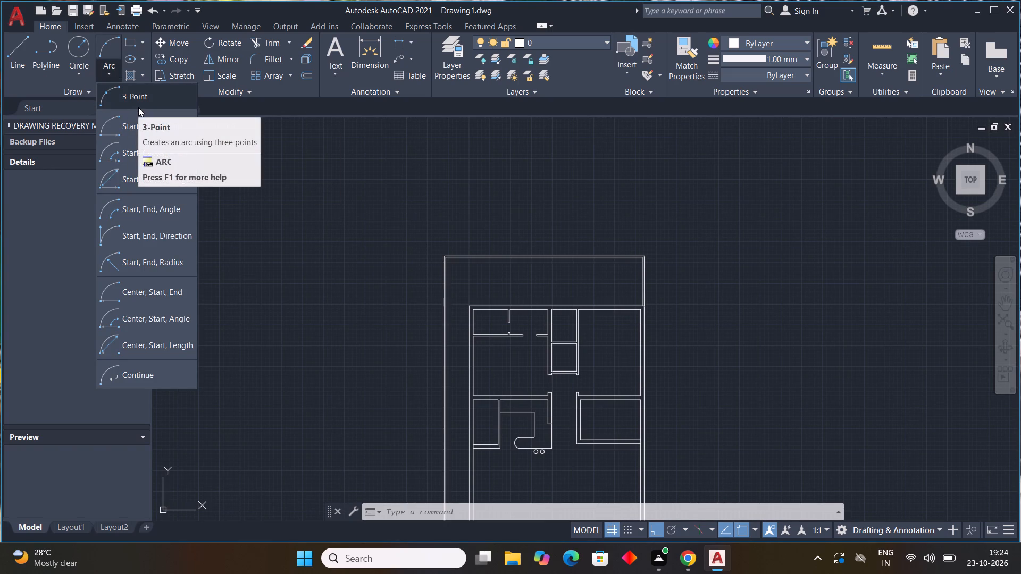
{"action": "left_click", "coordinate": [139, 107]}
{"action": "scroll", "coordinate": [481, 305], "scroll_direction": "up", "scroll_amount": 3}
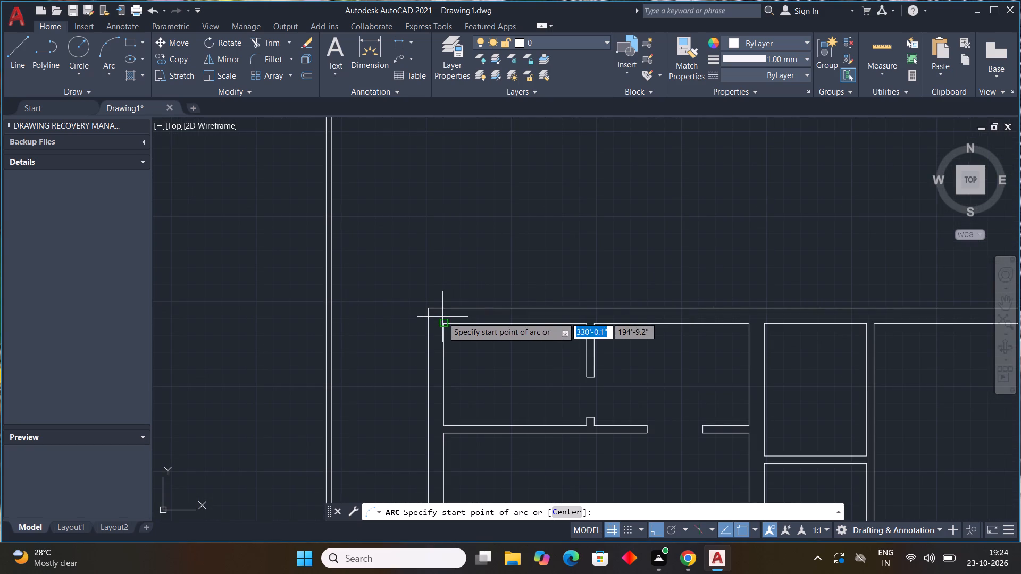
{"action": "left_click", "coordinate": [443, 322]}
{"action": "left_click", "coordinate": [443, 307]}
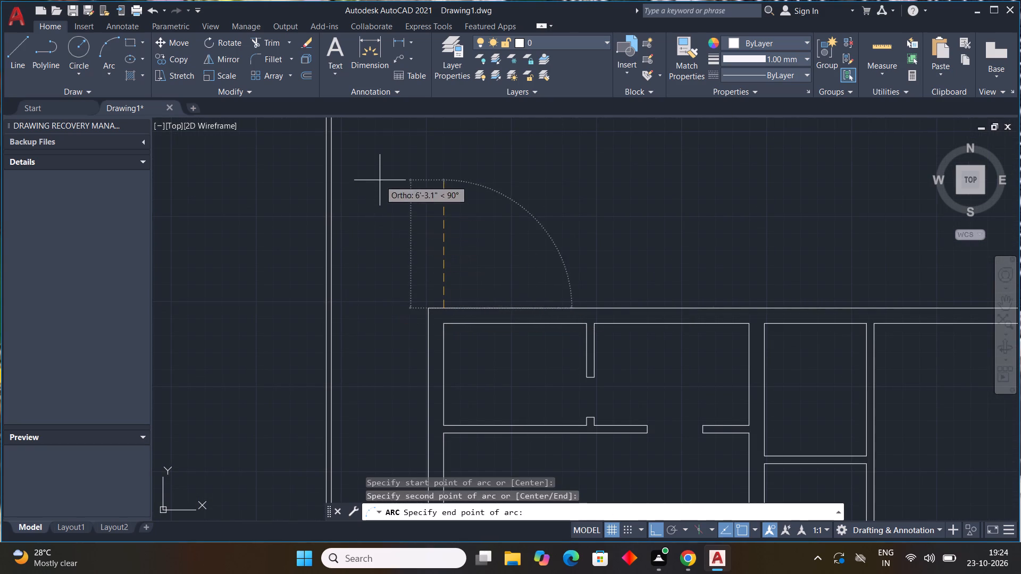
{"action": "middle_click_drag", "start_coordinate": [367, 178], "coordinate": [389, 276]}
{"action": "scroll", "coordinate": [380, 240], "scroll_direction": "down", "scroll_amount": 1}
{"action": "scroll", "coordinate": [386, 255], "scroll_direction": "up", "scroll_amount": 1}
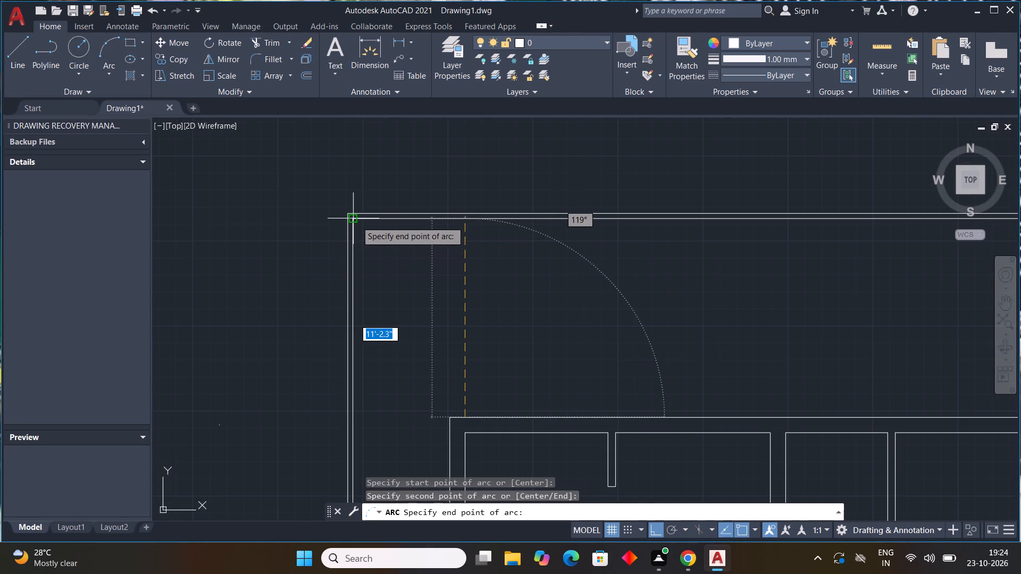
{"action": "left_click", "coordinate": [356, 221]}
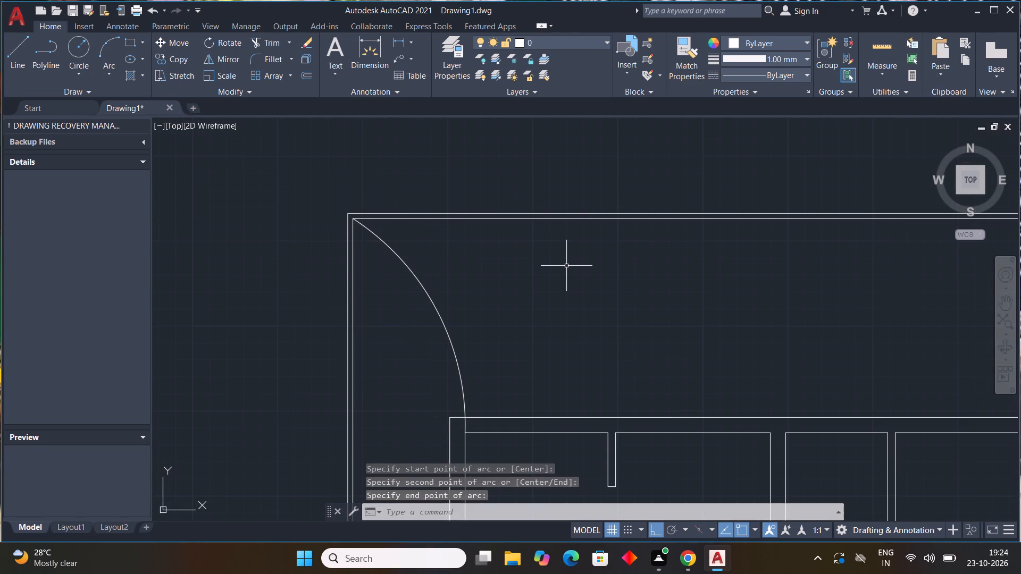
{"action": "key", "text": "Escape"}
Trim the short piece of the arc that lies within the house's top wall.
{"action": "scroll", "coordinate": [518, 340], "scroll_direction": "down", "scroll_amount": 1}
{"action": "middle_click_drag", "start_coordinate": [518, 341], "coordinate": [473, 237]}
{"action": "type", "text": "tr"}
{"action": "key", "text": "space"}
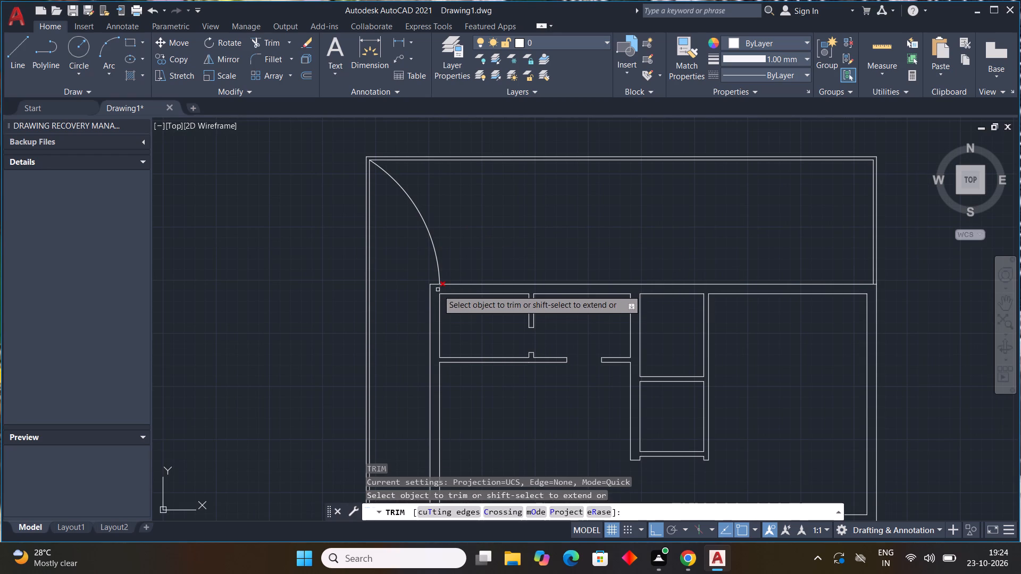
{"action": "left_click", "coordinate": [438, 290]}
{"action": "key", "text": "Escape"}
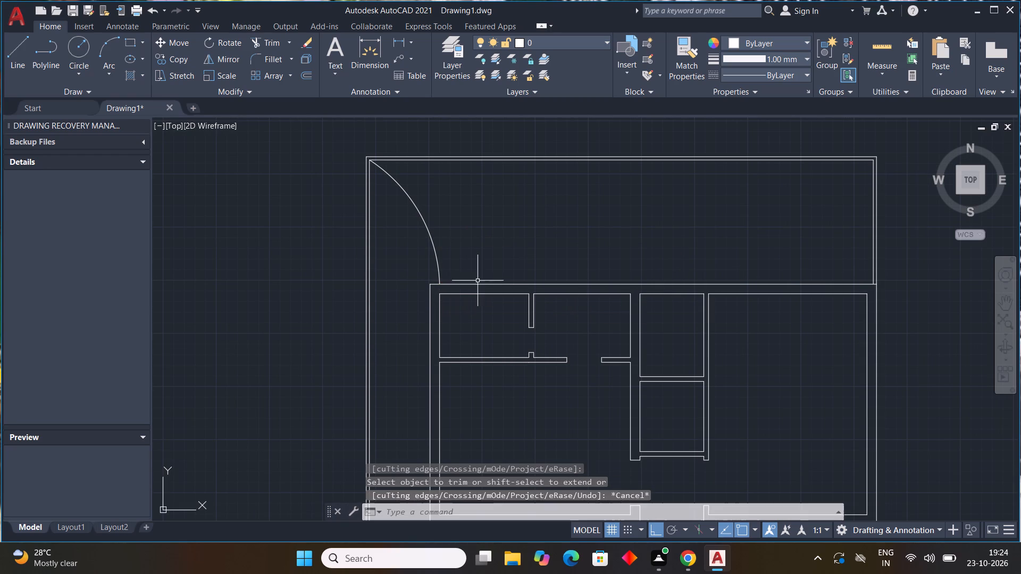
Examine the whole plan, including the new corner arc, the lower rooms and the staircase.
{"action": "scroll", "coordinate": [495, 261], "scroll_direction": "down", "scroll_amount": 2}
{"action": "middle_click_drag", "start_coordinate": [724, 382], "coordinate": [712, 357]}
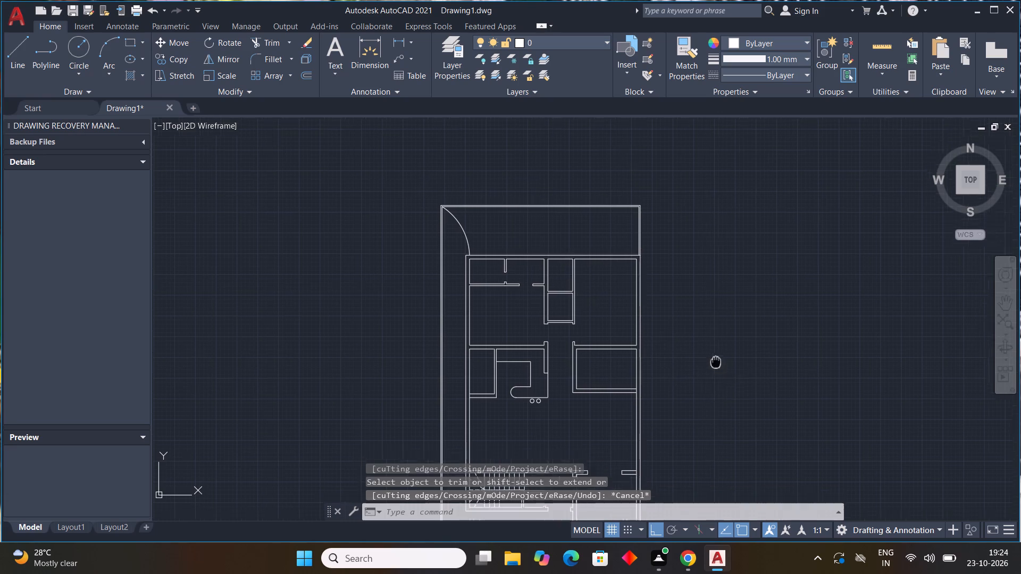
{"action": "middle_click_drag", "start_coordinate": [712, 357], "coordinate": [607, 252]}
{"action": "middle_click", "coordinate": [607, 252]}
{"action": "scroll", "coordinate": [587, 279], "scroll_direction": "down", "scroll_amount": 4}
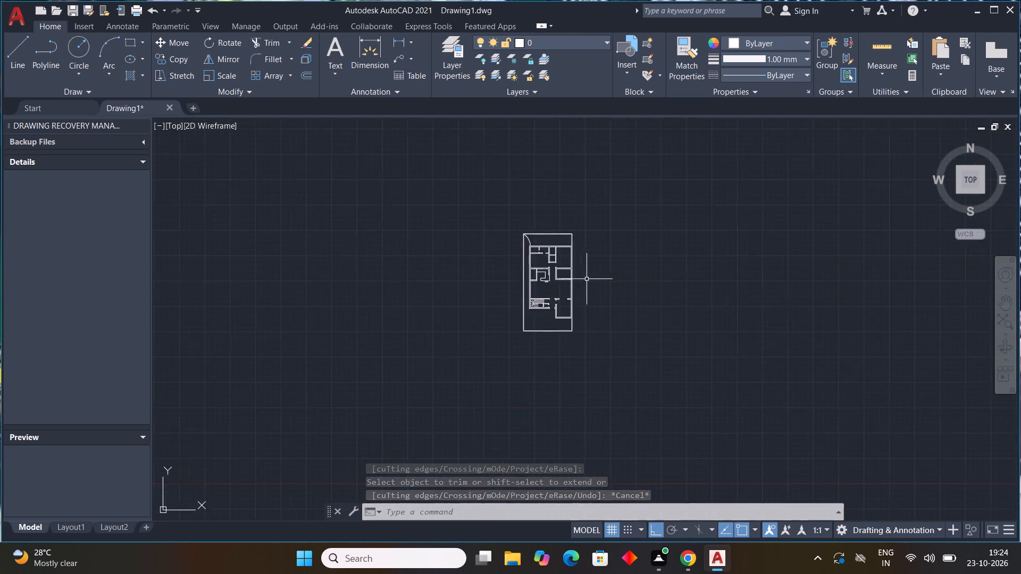
{"action": "scroll", "coordinate": [573, 298], "scroll_direction": "up", "scroll_amount": 5}
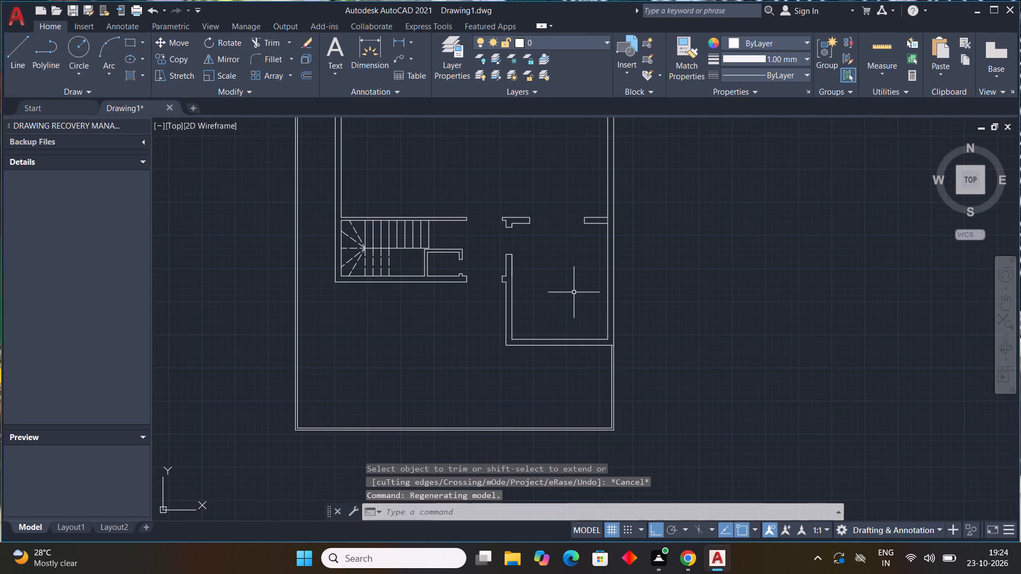
{"action": "scroll", "coordinate": [574, 291], "scroll_direction": "down", "scroll_amount": 1}
{"action": "middle_click_drag", "start_coordinate": [574, 293], "coordinate": [638, 323]}
{"action": "scroll", "coordinate": [638, 323], "scroll_direction": "down", "scroll_amount": 1}
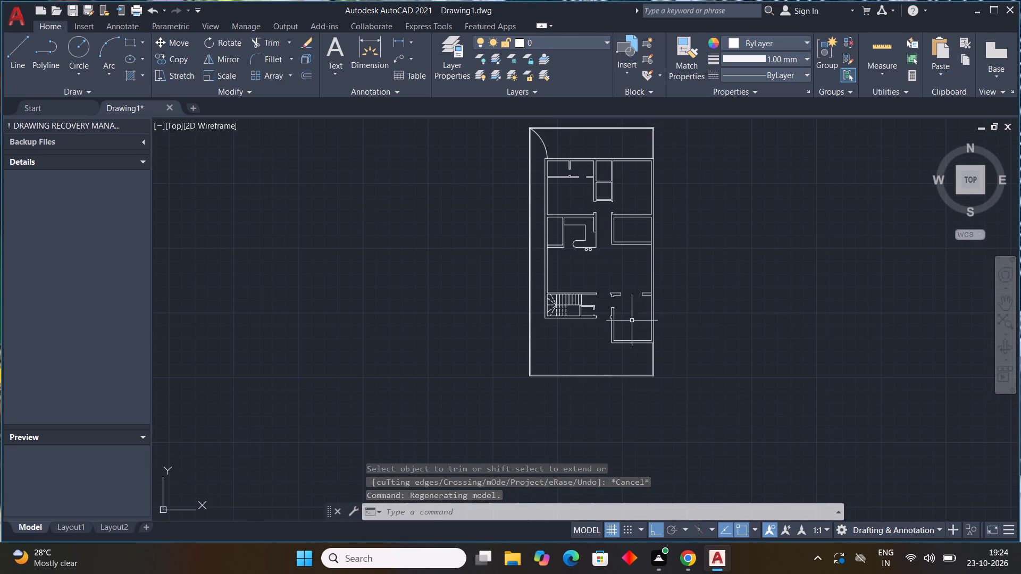
{"action": "scroll", "coordinate": [568, 310], "scroll_direction": "up", "scroll_amount": 4}
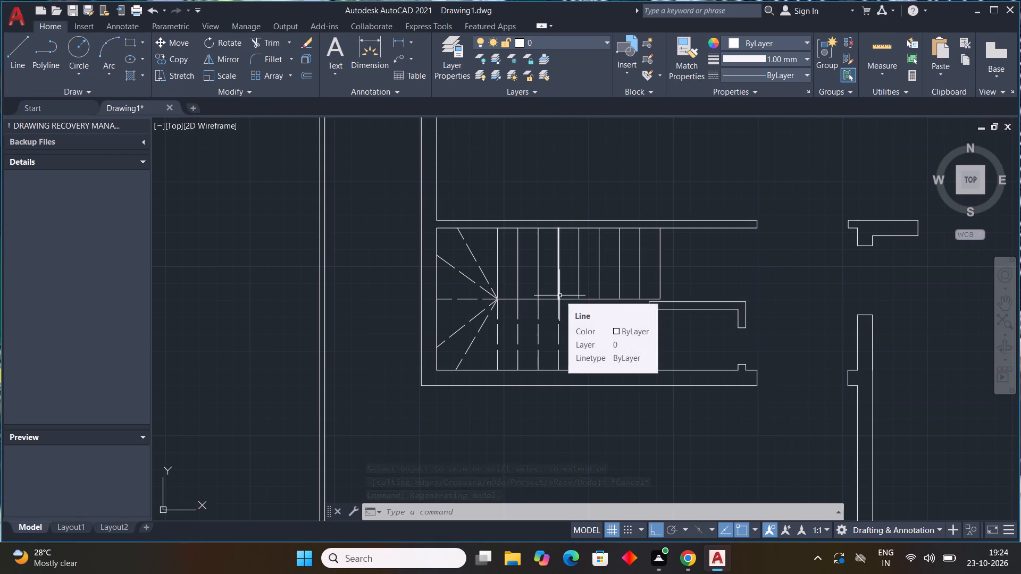
With linetype ACAD_ISO02W100, draw a 15'-8" vertical line from the middle right room's lower-left outer corner to the wall stub below.
{"action": "left_click", "coordinate": [749, 69]}
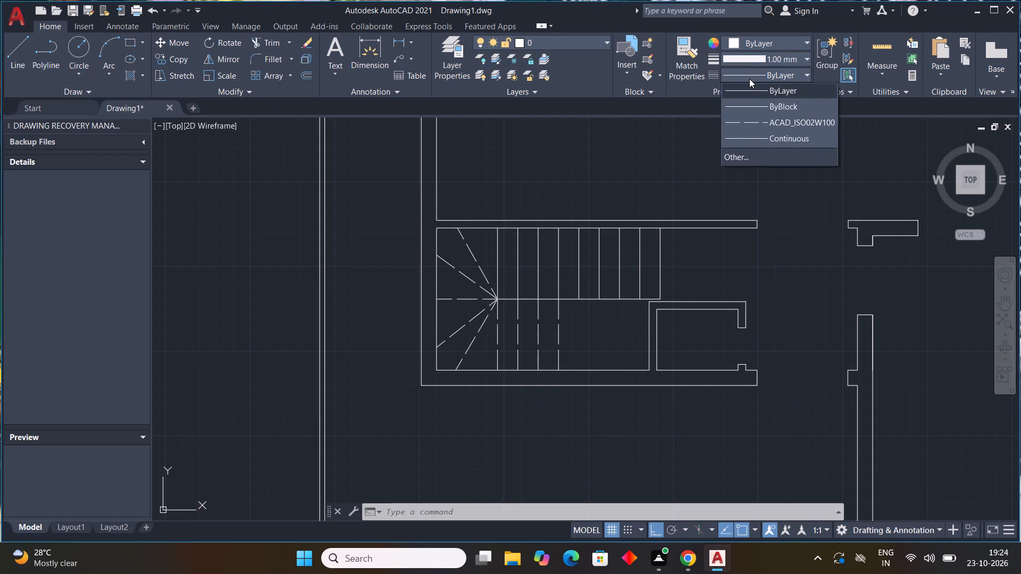
{"action": "left_click", "coordinate": [747, 117]}
{"action": "middle_click_drag", "start_coordinate": [723, 164], "coordinate": [482, 328]}
{"action": "scroll", "coordinate": [716, 174], "scroll_direction": "down", "scroll_amount": 1}
{"action": "middle_click", "coordinate": [482, 328]}
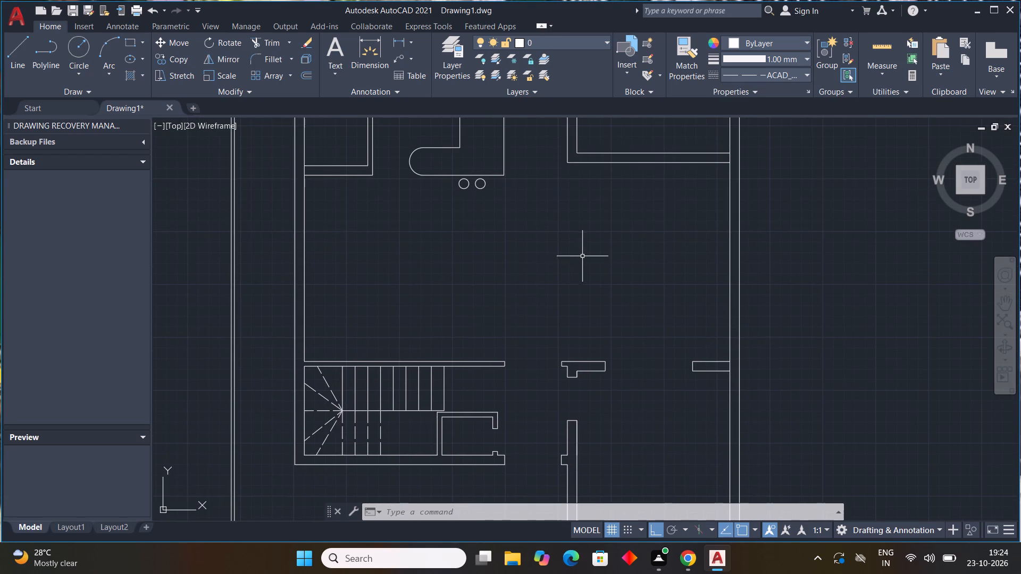
{"action": "type", "text": "l"}
{"action": "key", "text": "space"}
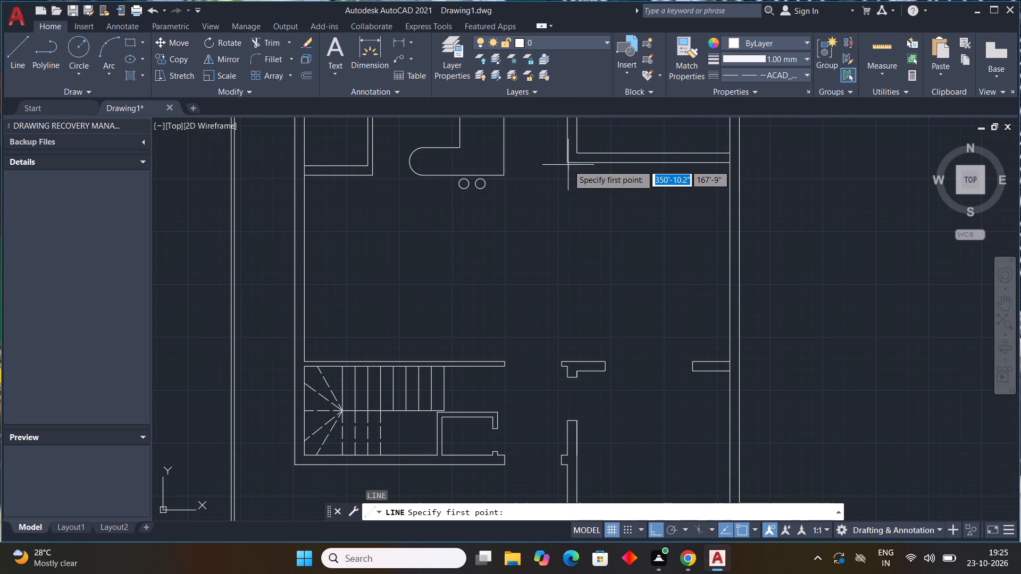
{"action": "left_click", "coordinate": [568, 165]}
{"action": "scroll", "coordinate": [566, 363], "scroll_direction": "up", "scroll_amount": 3}
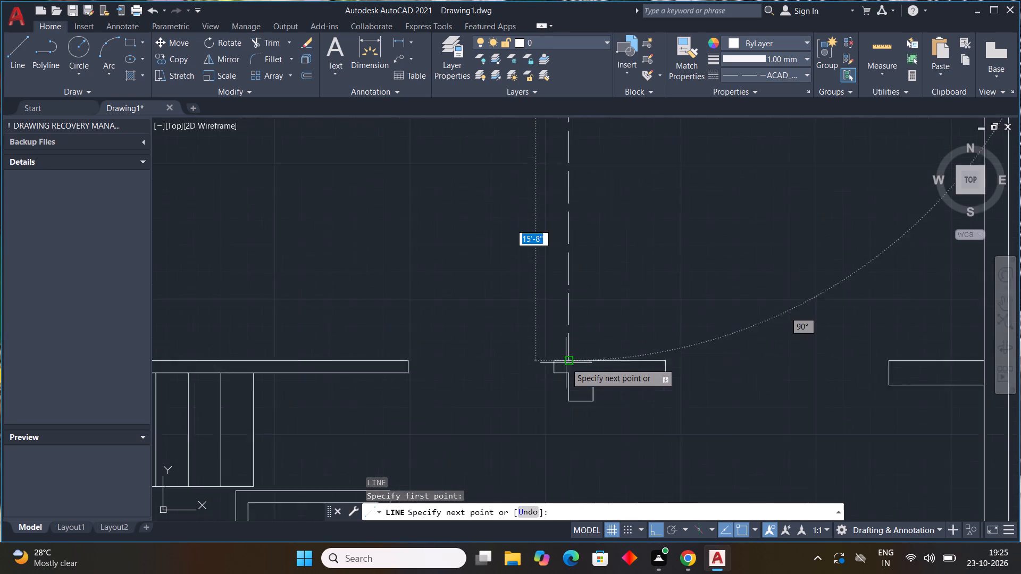
{"action": "left_click", "coordinate": [571, 360]}
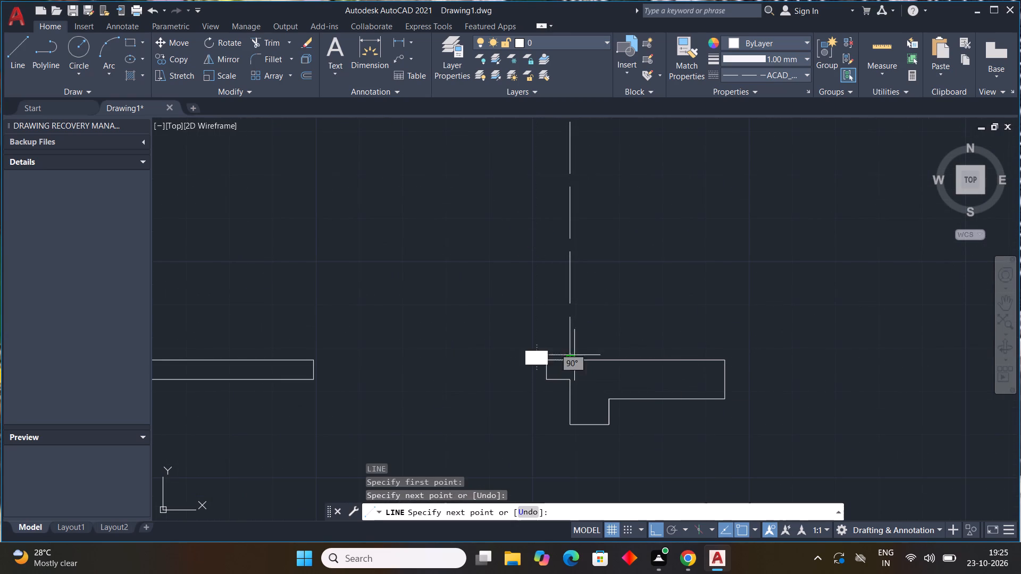
{"action": "key", "text": "Escape"}
Draw a parallel 15'-8" dashed line in line with that room's inner left wall face, down to the same wall stub.
{"action": "scroll", "coordinate": [626, 280], "scroll_direction": "down", "scroll_amount": 4}
{"action": "middle_click_drag", "start_coordinate": [631, 264], "coordinate": [625, 275]}
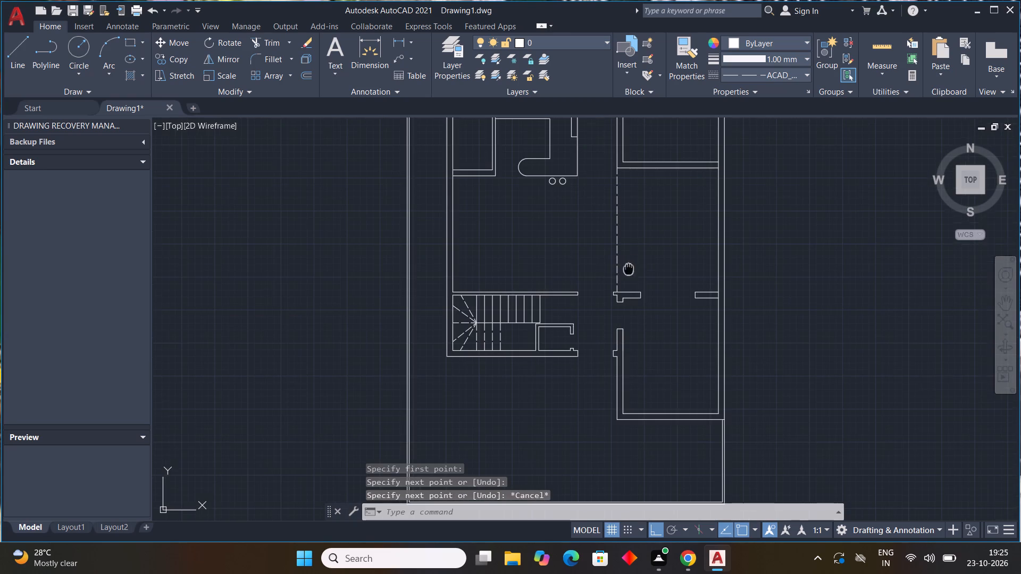
{"action": "middle_click_drag", "start_coordinate": [625, 275], "coordinate": [572, 317]}
{"action": "key", "text": "l"}
{"action": "key", "text": "space"}
{"action": "scroll", "coordinate": [563, 228], "scroll_direction": "up", "scroll_amount": 3}
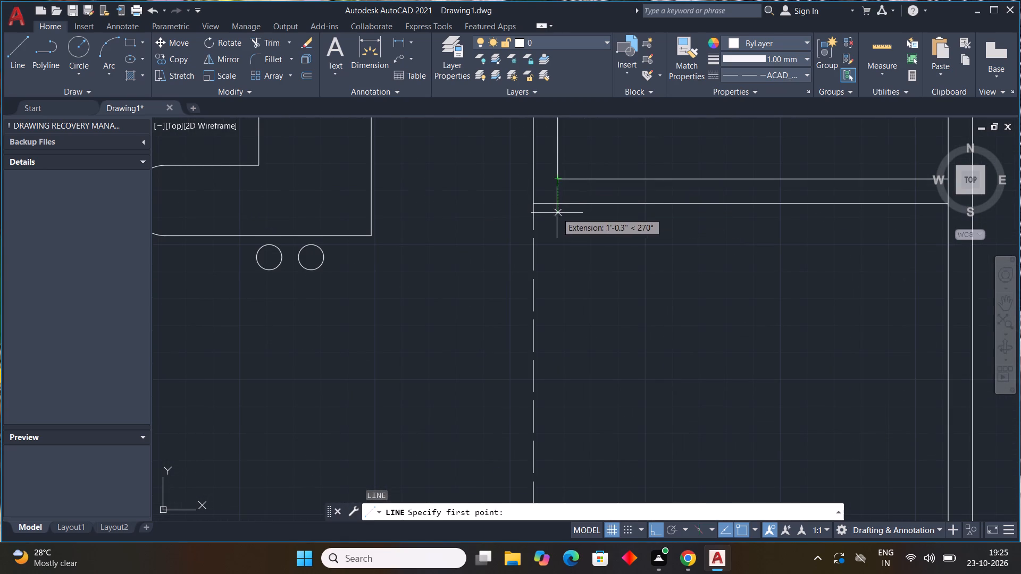
{"action": "left_click", "coordinate": [558, 205]}
{"action": "scroll", "coordinate": [565, 324], "scroll_direction": "down", "scroll_amount": 2}
{"action": "middle_click_drag", "start_coordinate": [572, 351], "coordinate": [568, 317]}
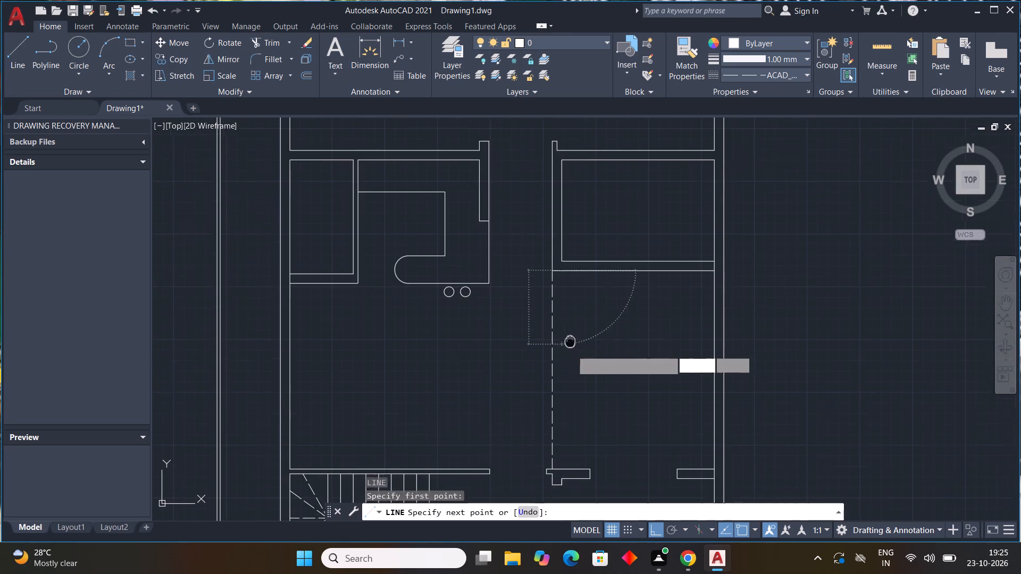
{"action": "middle_click_drag", "start_coordinate": [568, 317], "coordinate": [560, 243]}
{"action": "scroll", "coordinate": [543, 349], "scroll_direction": "up", "scroll_amount": 4}
{"action": "scroll", "coordinate": [576, 400], "scroll_direction": "down", "scroll_amount": 2}
{"action": "middle_click_drag", "start_coordinate": [577, 403], "coordinate": [565, 309]}
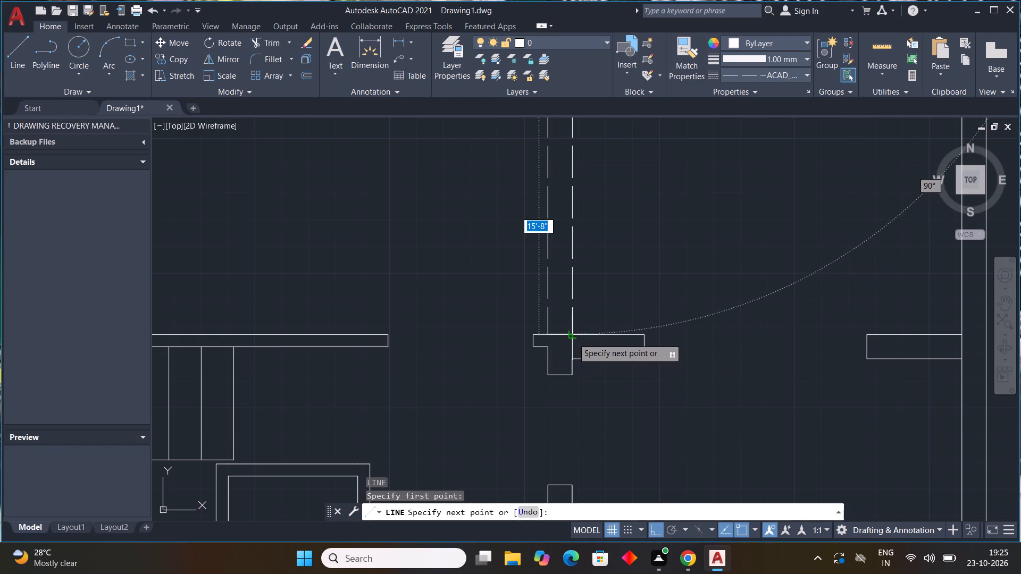
{"action": "left_click", "coordinate": [572, 338]}
{"action": "key", "text": "Escape"}
Draw a 5' horizontal dashed line across the passage near the upper wall face, above the kitchen and middle right room.
{"action": "scroll", "coordinate": [582, 308], "scroll_direction": "down", "scroll_amount": 4}
{"action": "middle_click_drag", "start_coordinate": [598, 277], "coordinate": [565, 368]}
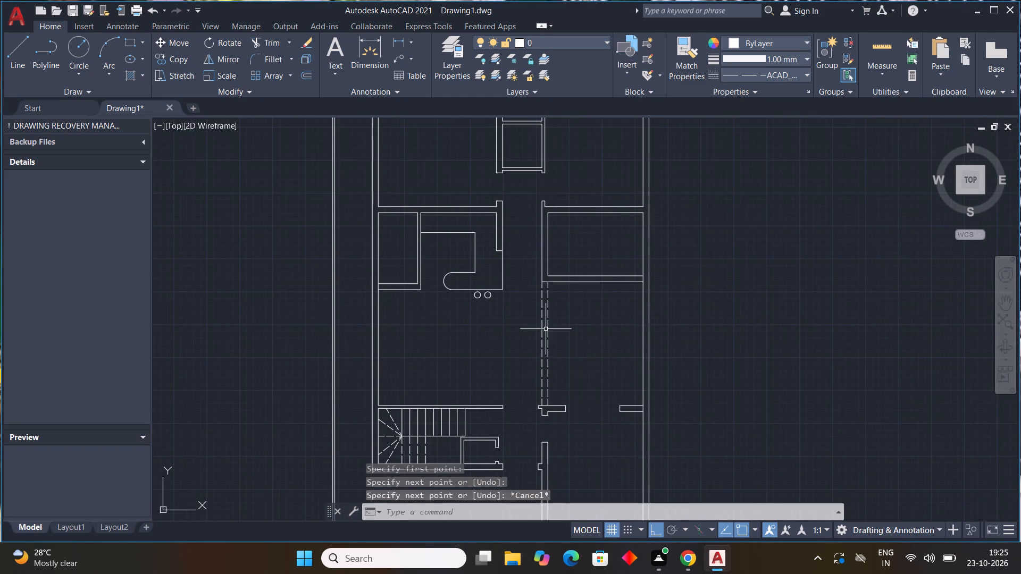
{"action": "scroll", "coordinate": [530, 272], "scroll_direction": "up", "scroll_amount": 2}
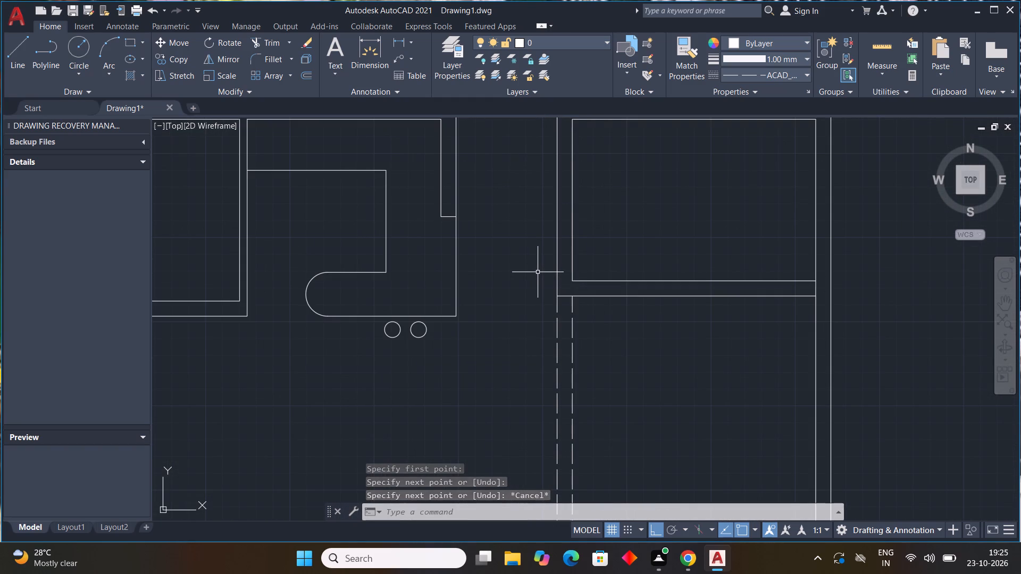
{"action": "type", "text": "l"}
{"action": "key", "text": "space"}
{"action": "middle_click_drag", "start_coordinate": [513, 257], "coordinate": [495, 349]}
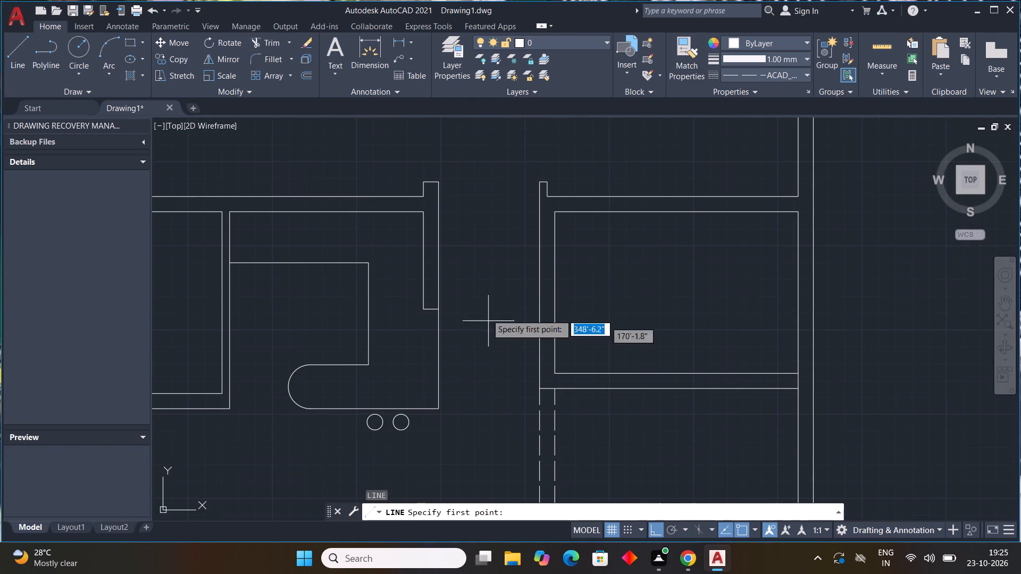
{"action": "left_click", "coordinate": [442, 198]}
{"action": "scroll", "coordinate": [539, 196], "scroll_direction": "up", "scroll_amount": 2}
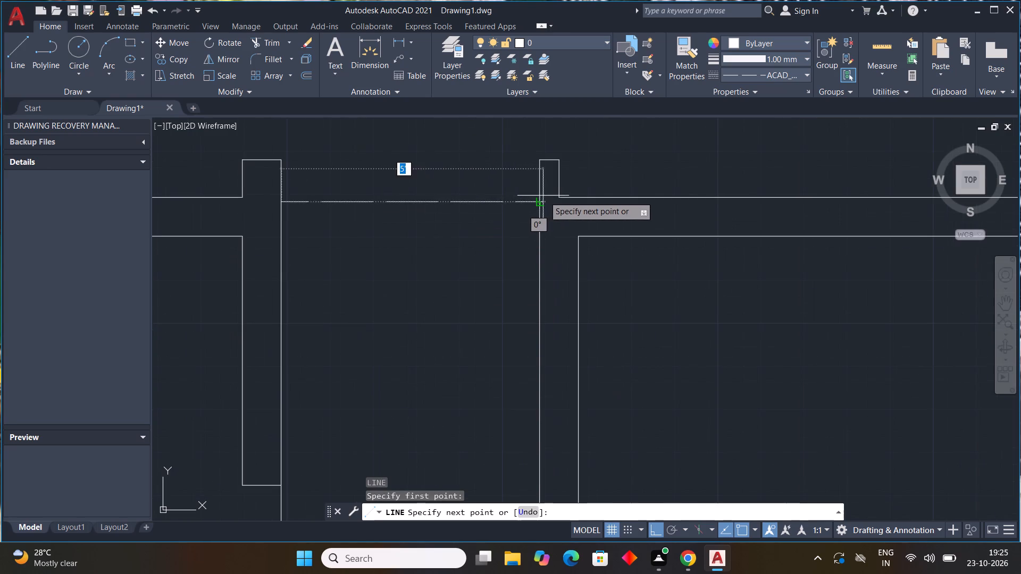
{"action": "left_click", "coordinate": [536, 201]}
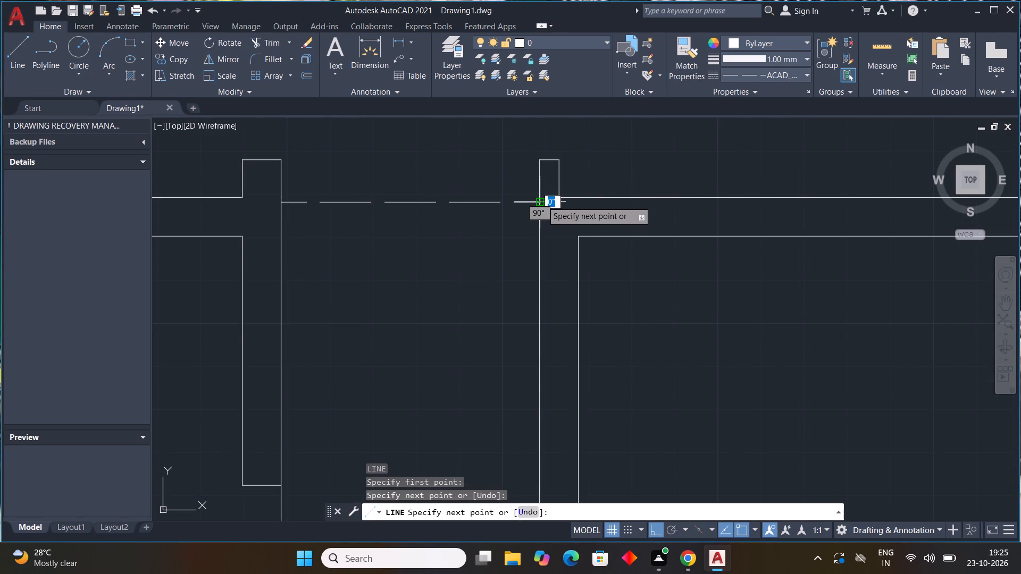
{"action": "key", "text": "Escape"}
Draw a parallel dashed line across the passage, level with the lower wall face above the kitchen and middle right room.
{"action": "key", "text": "space"}
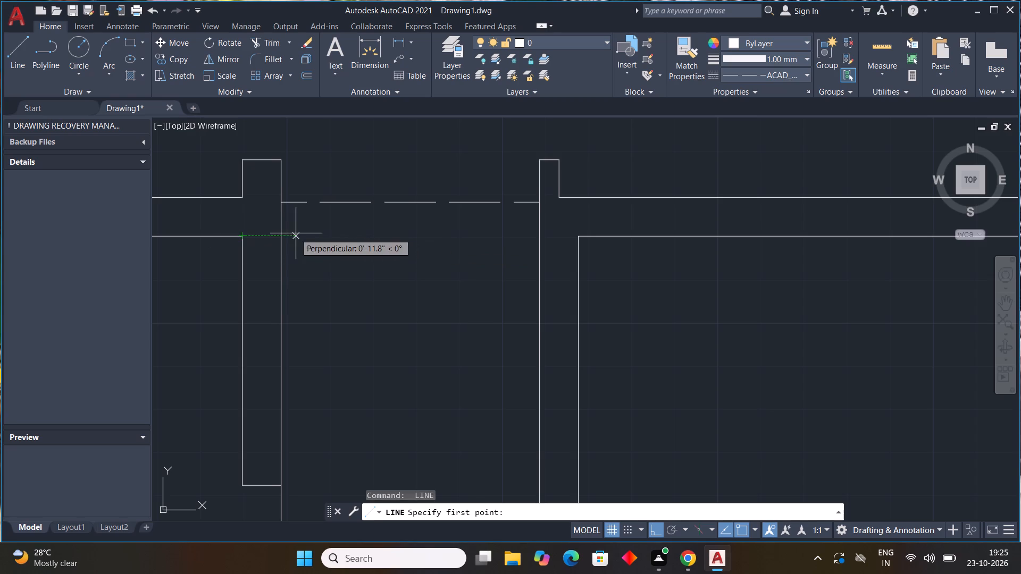
{"action": "left_click", "coordinate": [282, 235]}
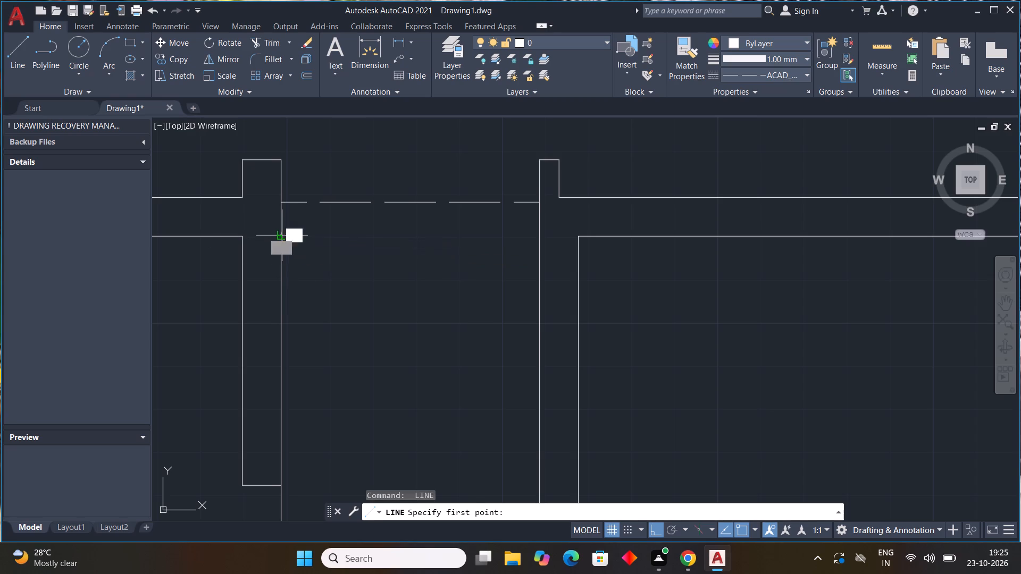
{"action": "left_click", "coordinate": [539, 237]}
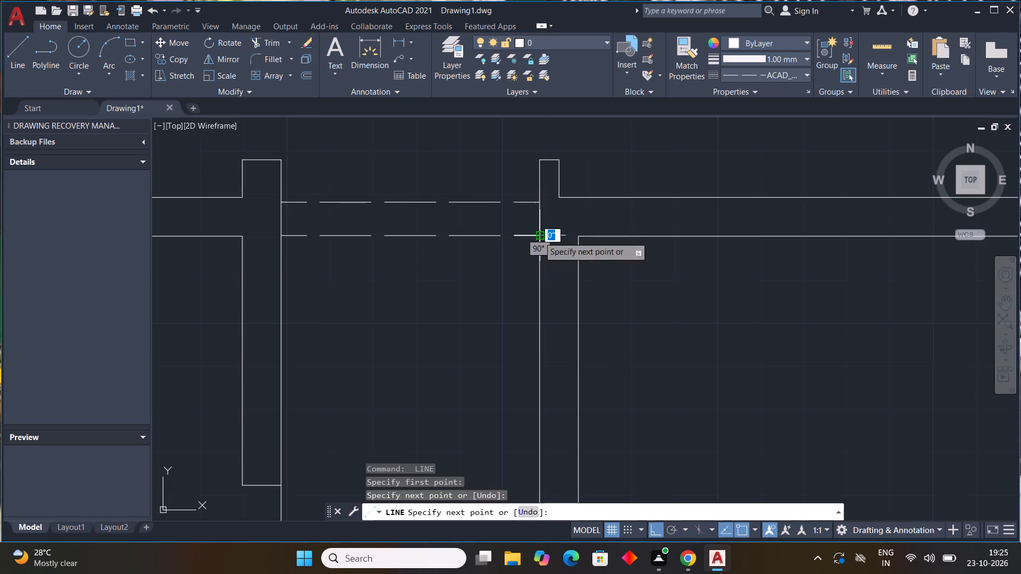
{"action": "key", "text": "Escape"}
Examine the whole plan, including the dashed passage lines and the upper rooms around the small central room.
{"action": "scroll", "coordinate": [592, 243], "scroll_direction": "down", "scroll_amount": 3}
{"action": "middle_click_drag", "start_coordinate": [649, 280], "coordinate": [610, 234]}
{"action": "scroll", "coordinate": [610, 234], "scroll_direction": "down", "scroll_amount": 1}
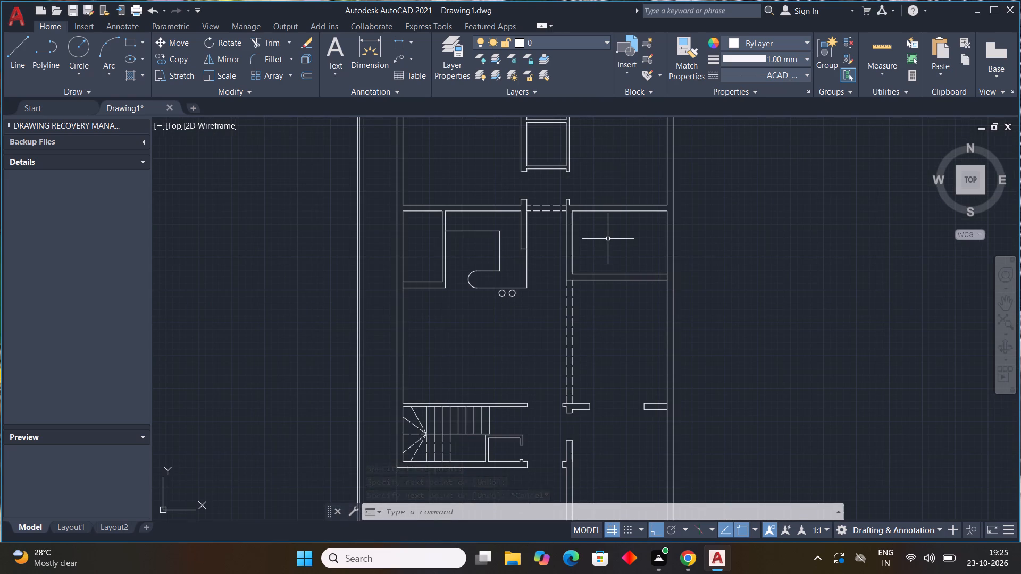
{"action": "scroll", "coordinate": [602, 166], "scroll_direction": "up", "scroll_amount": 1}
{"action": "middle_click_drag", "start_coordinate": [598, 185], "coordinate": [591, 211]}
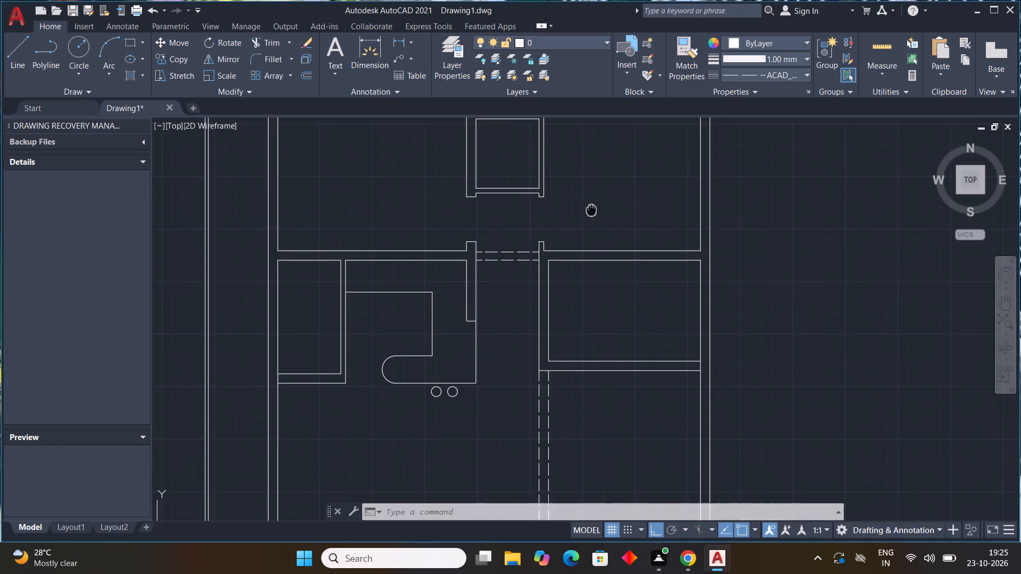
{"action": "middle_click_drag", "start_coordinate": [591, 211], "coordinate": [550, 235]}
{"action": "middle_click", "coordinate": [546, 236]}
{"action": "middle_click", "coordinate": [546, 236]}
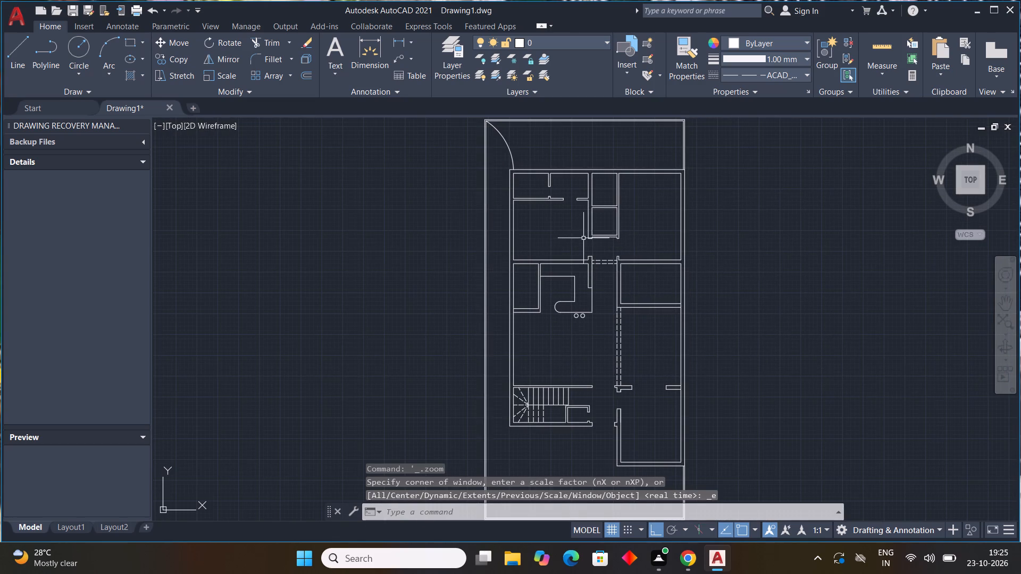
{"action": "scroll", "coordinate": [617, 242], "scroll_direction": "up", "scroll_amount": 4}
{"action": "middle_click_drag", "start_coordinate": [656, 251], "coordinate": [489, 220]}
{"action": "middle_click", "coordinate": [489, 220]}
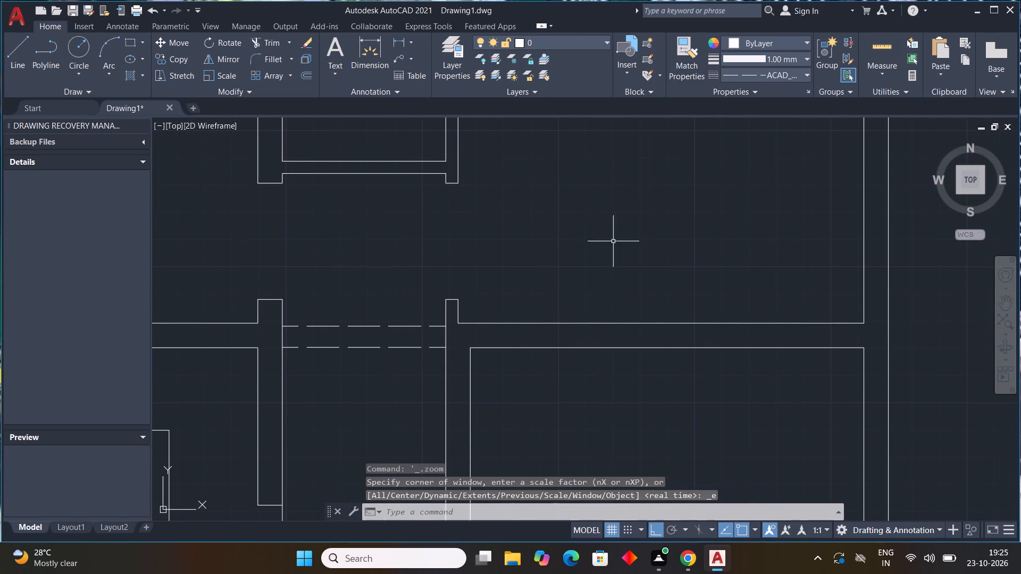
{"action": "scroll", "coordinate": [624, 240], "scroll_direction": "down", "scroll_amount": 2}
{"action": "middle_click_drag", "start_coordinate": [624, 240], "coordinate": [538, 329]}
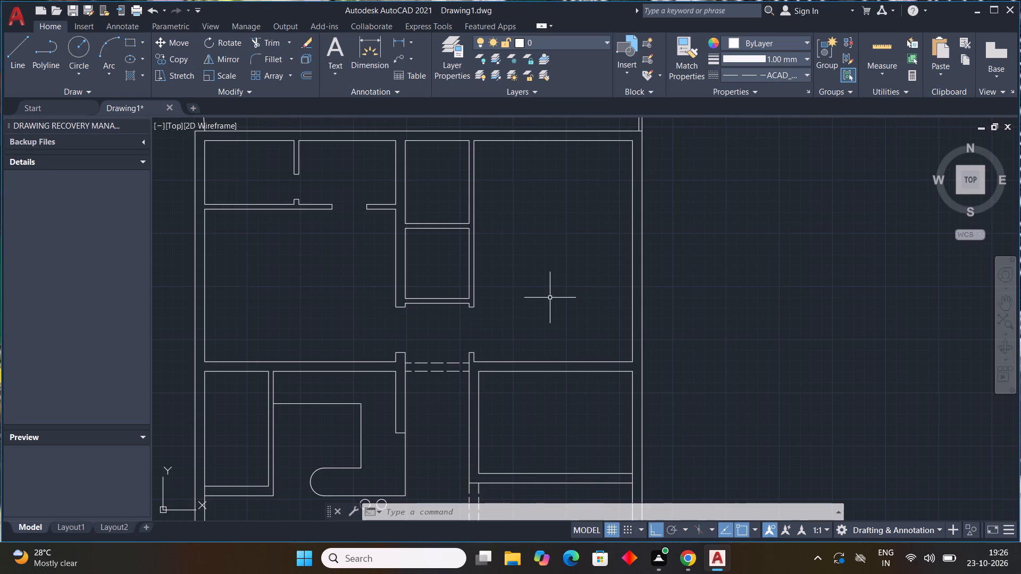
{"action": "key", "text": "Escape"}
{"action": "key", "text": "Escape"}
{"action": "key", "text": "Escape"}
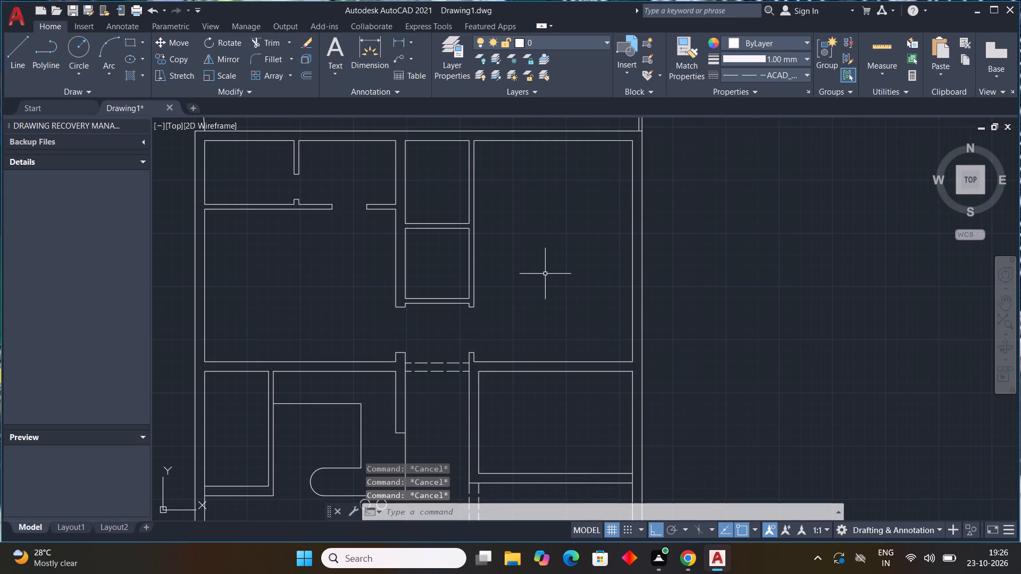
Draw two short jamb lines across the right wall of the small lower central room to mark an opening.
{"action": "type", "text": "l"}
{"action": "key", "text": "space"}
{"action": "scroll", "coordinate": [509, 264], "scroll_direction": "up", "scroll_amount": 1}
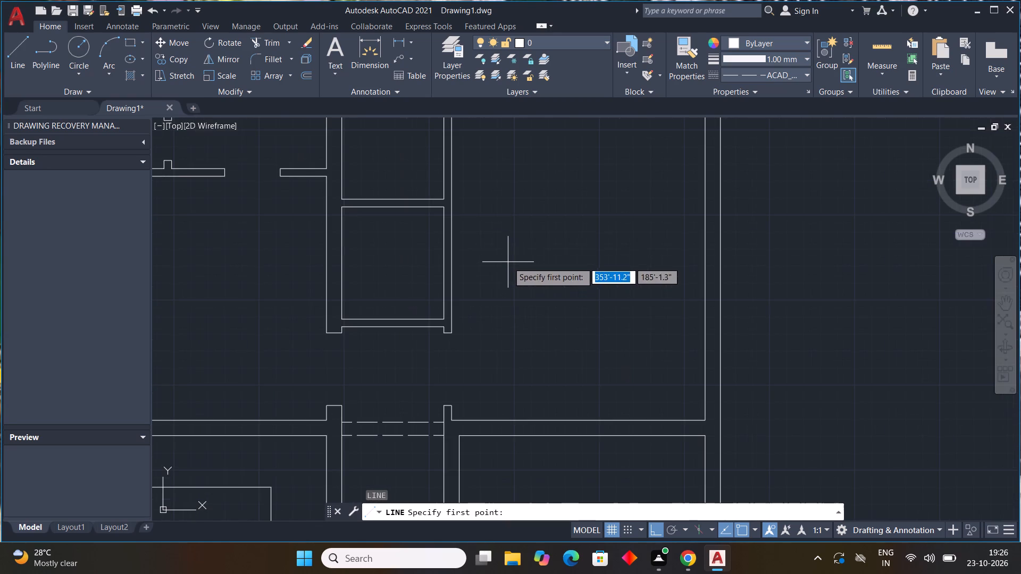
{"action": "left_click", "coordinate": [445, 223]}
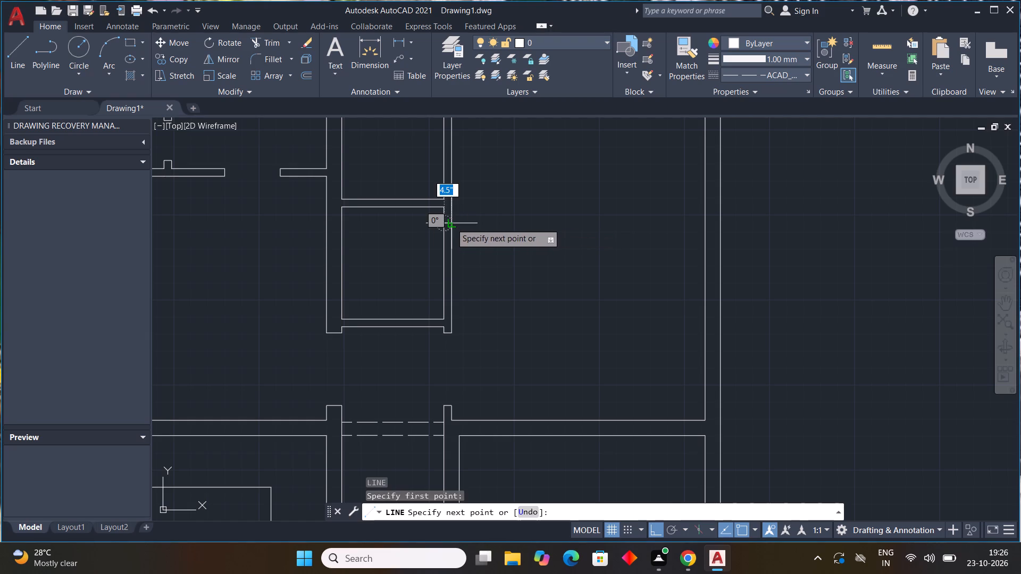
{"action": "left_click", "coordinate": [451, 223]}
{"action": "key", "text": "Escape"}
{"action": "key", "text": "space"}
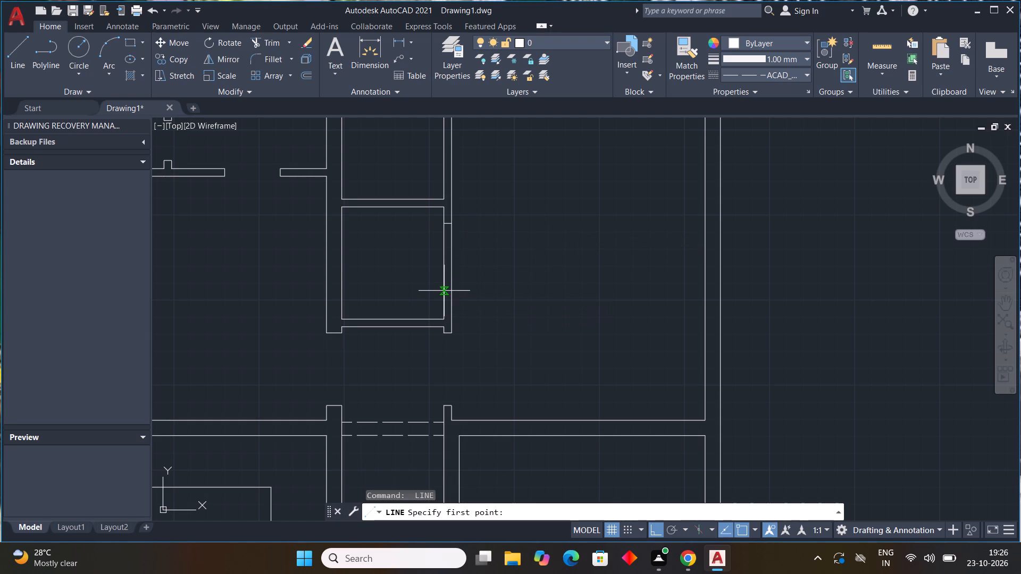
{"action": "left_click", "coordinate": [444, 283]}
{"action": "left_click", "coordinate": [456, 282]}
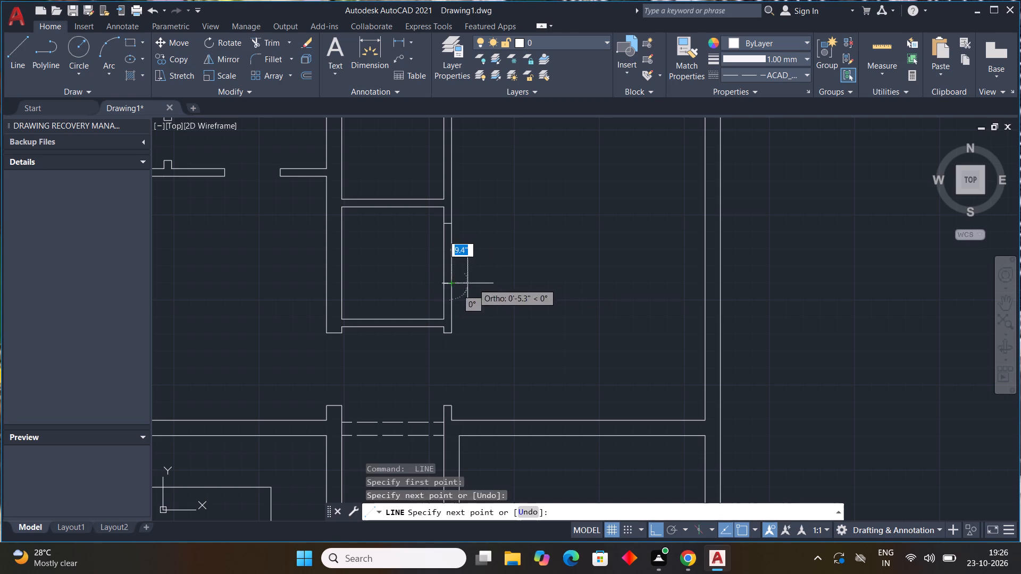
{"action": "key", "text": "Escape"}
Trim both wall faces between the two jamb lines to open the small central room's right wall.
{"action": "type", "text": "tr"}
{"action": "key", "text": "space"}
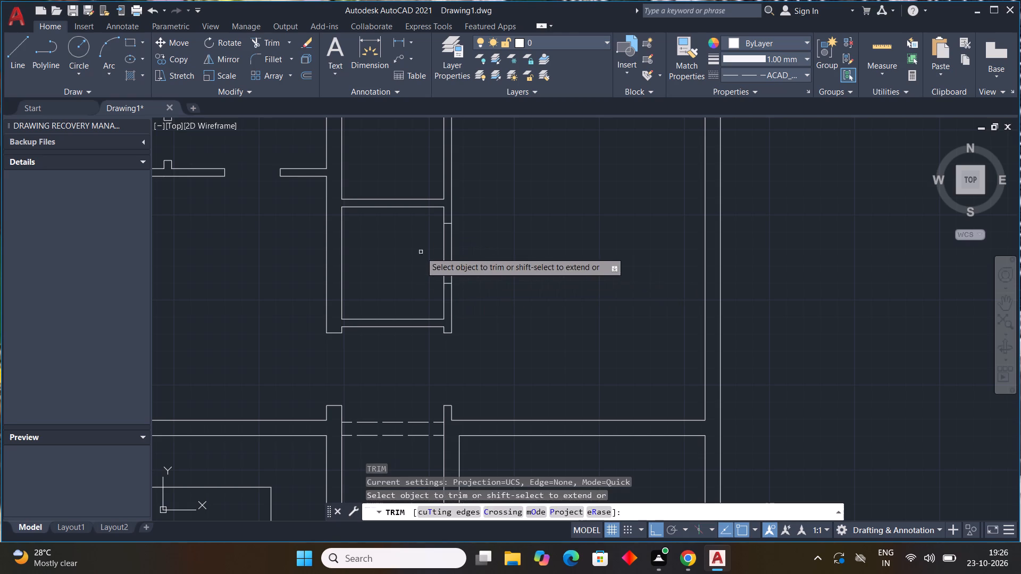
{"action": "left_click_drag", "start_coordinate": [421, 252], "coordinate": [501, 255]}
{"action": "key", "text": "Escape"}
{"action": "key", "text": "Escape"}
{"action": "key", "text": "Escape"}
{"action": "key", "text": "Escape"}
{"action": "key", "text": "Escape"}
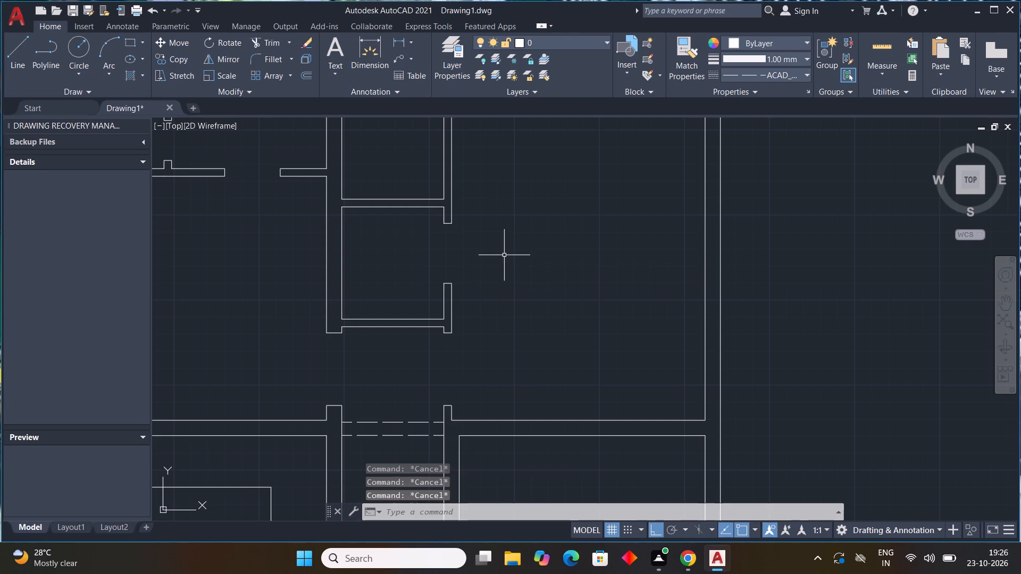
{"action": "key", "text": "Escape"}
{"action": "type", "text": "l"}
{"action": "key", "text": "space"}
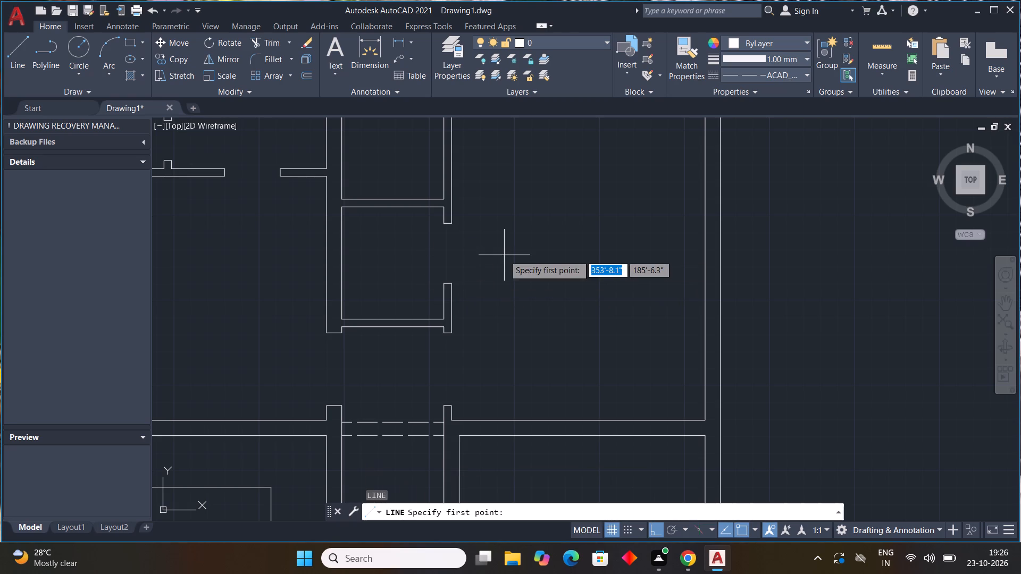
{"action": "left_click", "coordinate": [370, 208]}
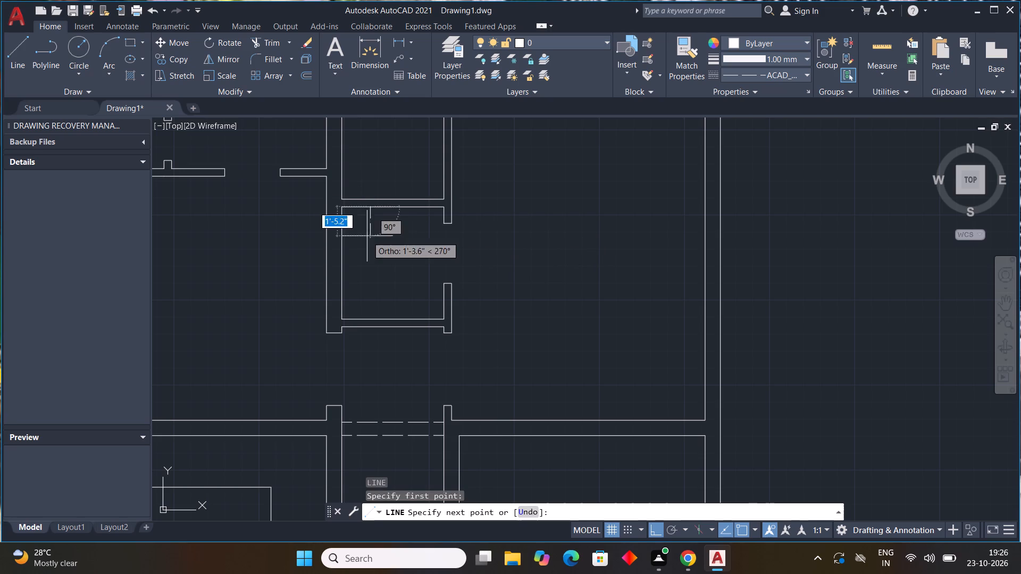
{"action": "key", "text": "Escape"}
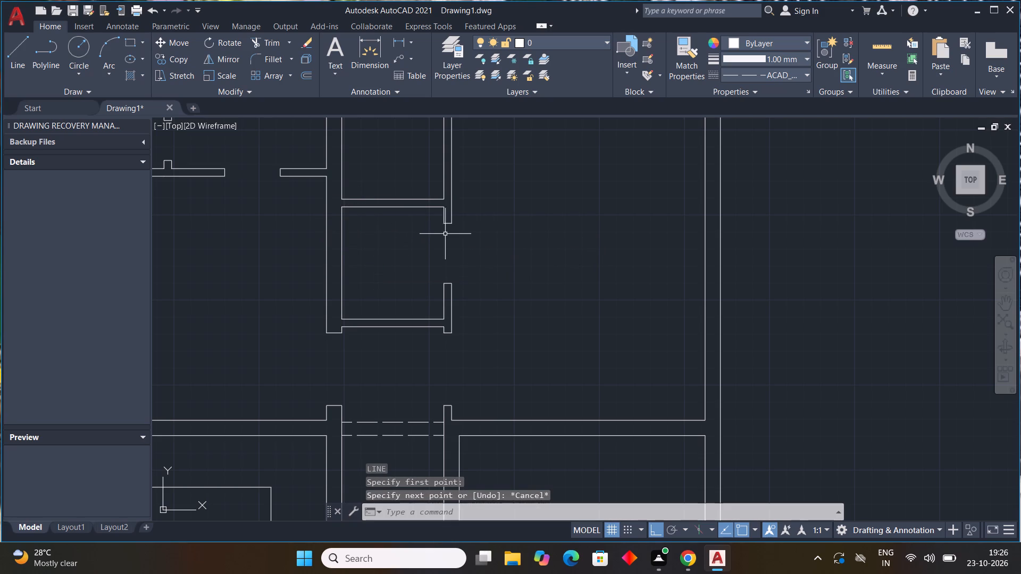
Draw two vertical dashed lines across the new opening, one along each face of the small central room's right wall.
{"action": "key", "text": "l"}
{"action": "key", "text": "space"}
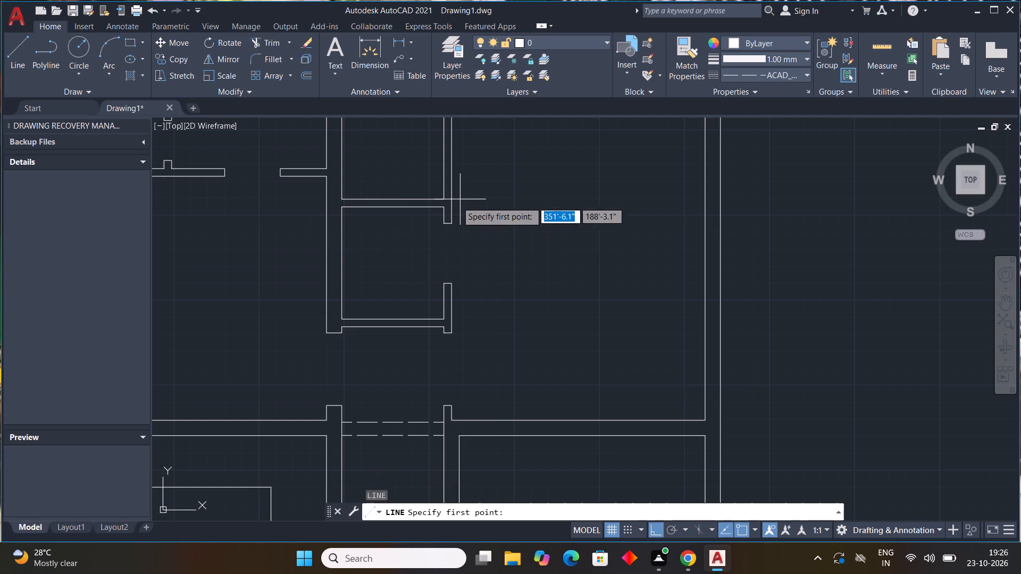
{"action": "left_click", "coordinate": [443, 226]}
{"action": "left_click", "coordinate": [443, 282]}
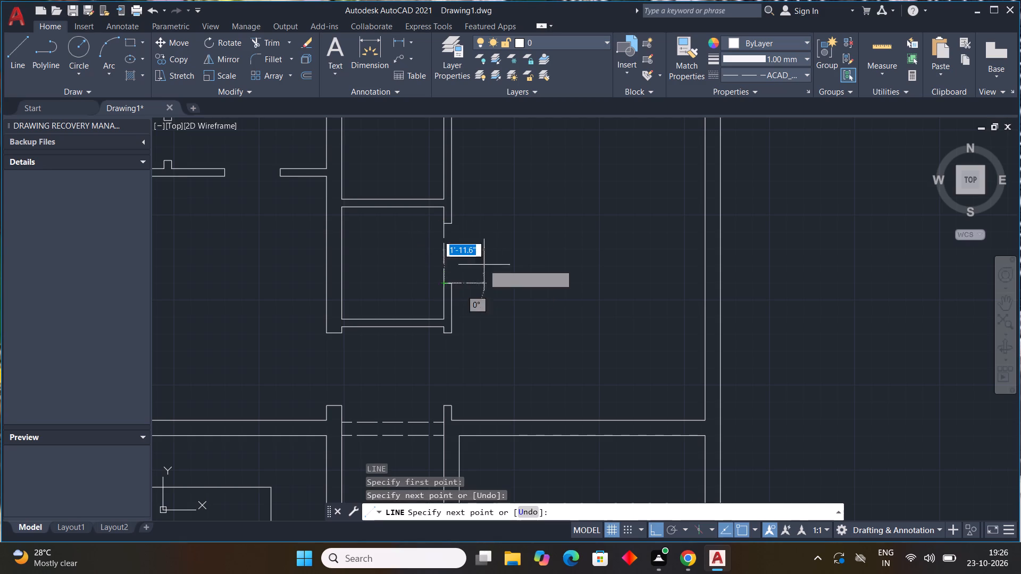
{"action": "key", "text": "Escape"}
{"action": "key", "text": "space"}
{"action": "left_click_drag", "start_coordinate": [454, 225], "coordinate": [457, 240]}
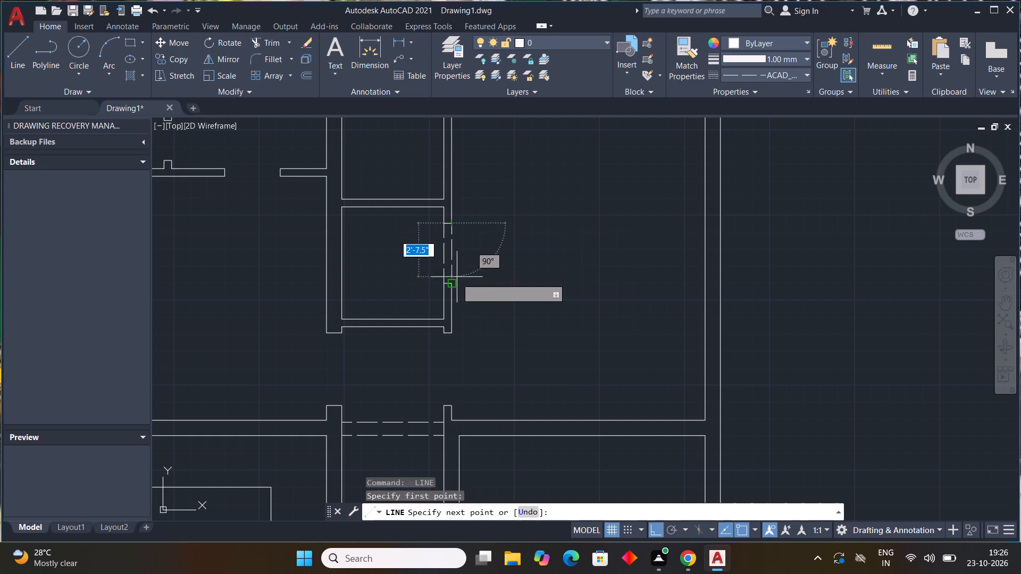
{"action": "left_click", "coordinate": [452, 285]}
{"action": "key", "text": "Escape"}
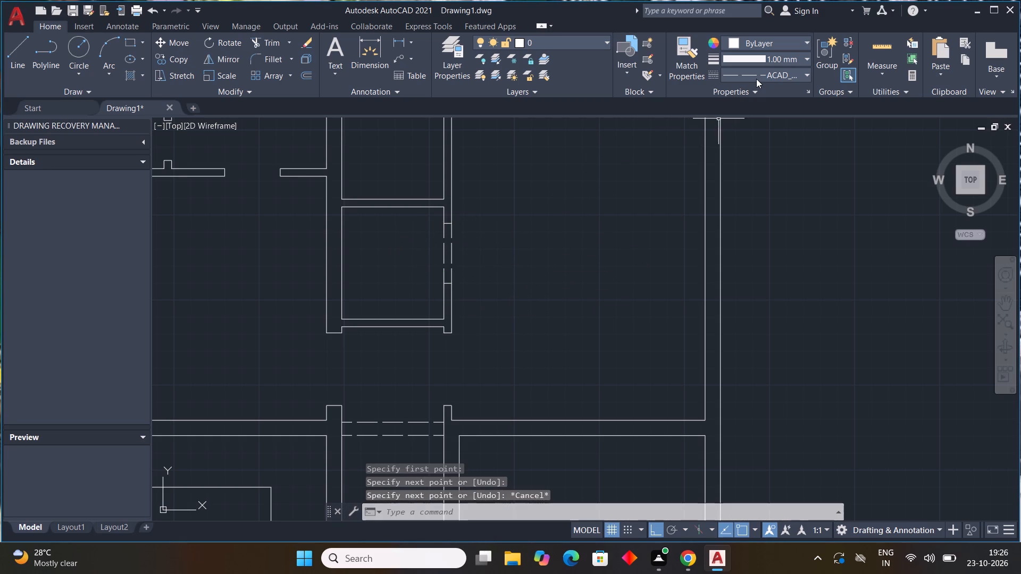
With linetype ByLayer, draw an L-shaped line inside the small central room, about 4' down and 3'-7" across to the right wall's inner face.
{"action": "left_click", "coordinate": [756, 79]}
{"action": "left_click", "coordinate": [755, 91]}
{"action": "key", "text": "l"}
{"action": "key", "text": "space"}
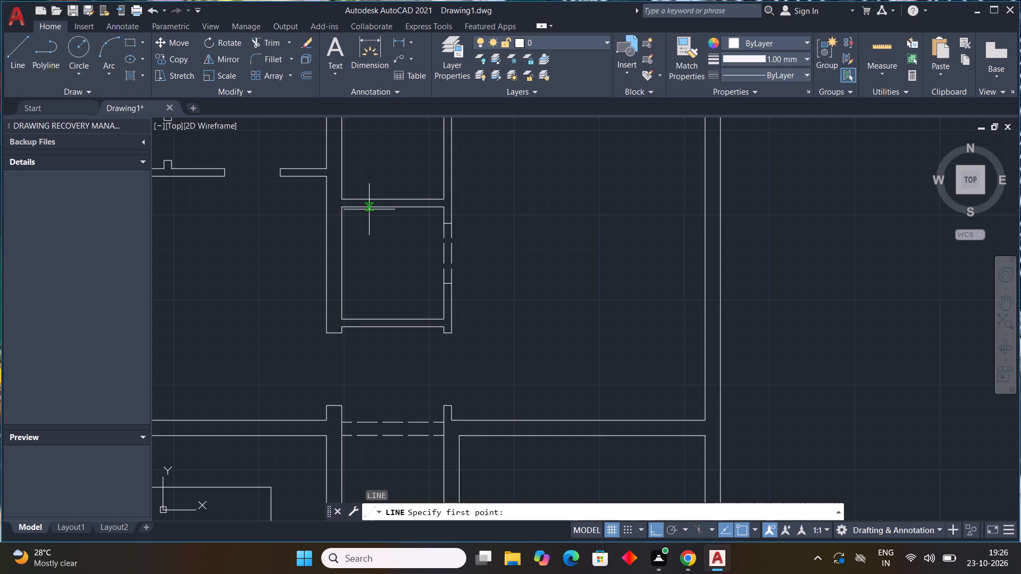
{"action": "left_click_drag", "start_coordinate": [371, 208], "coordinate": [373, 217]}
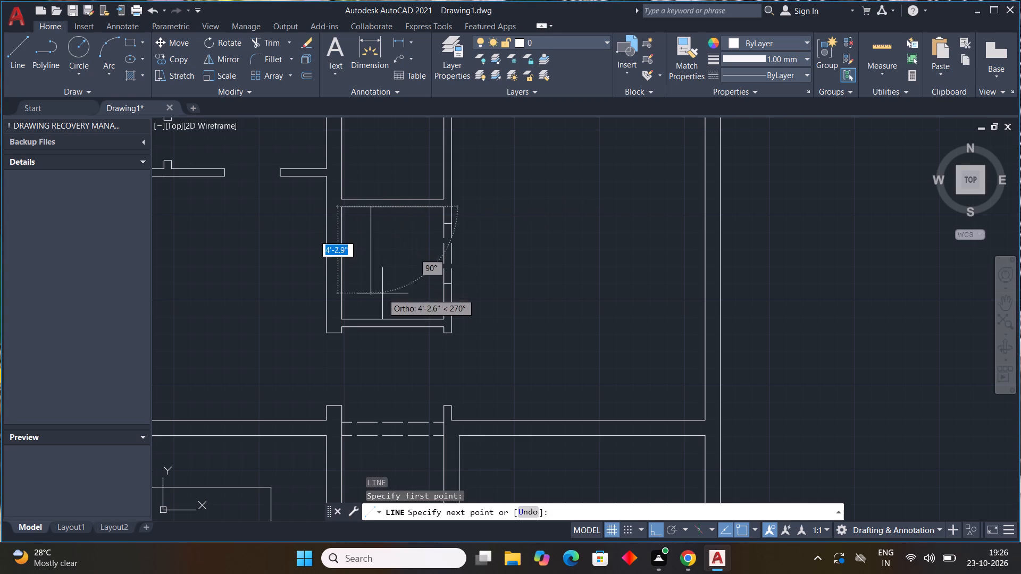
{"action": "left_click", "coordinate": [372, 289]}
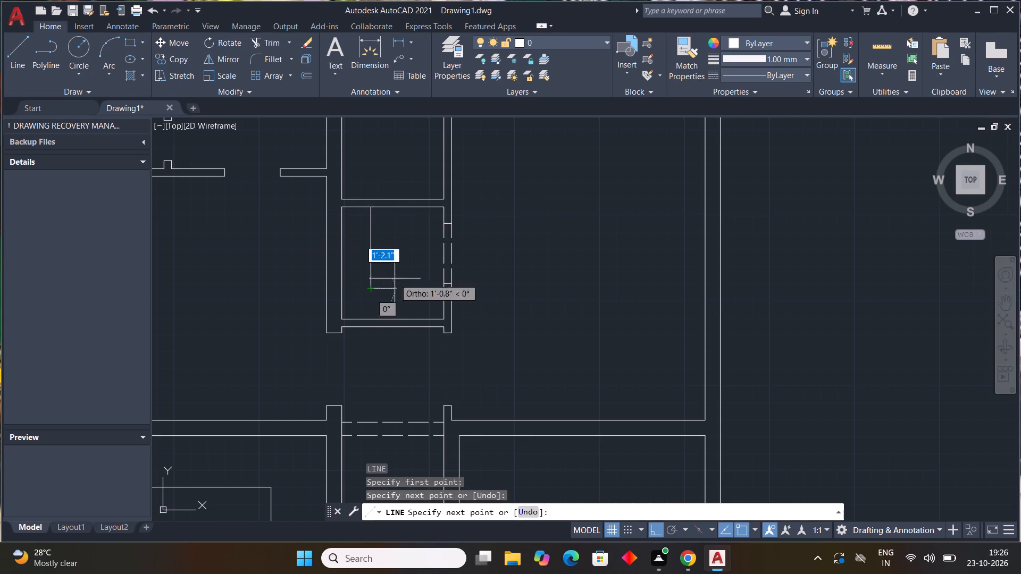
{"action": "scroll", "coordinate": [445, 286], "scroll_direction": "up", "scroll_amount": 3}
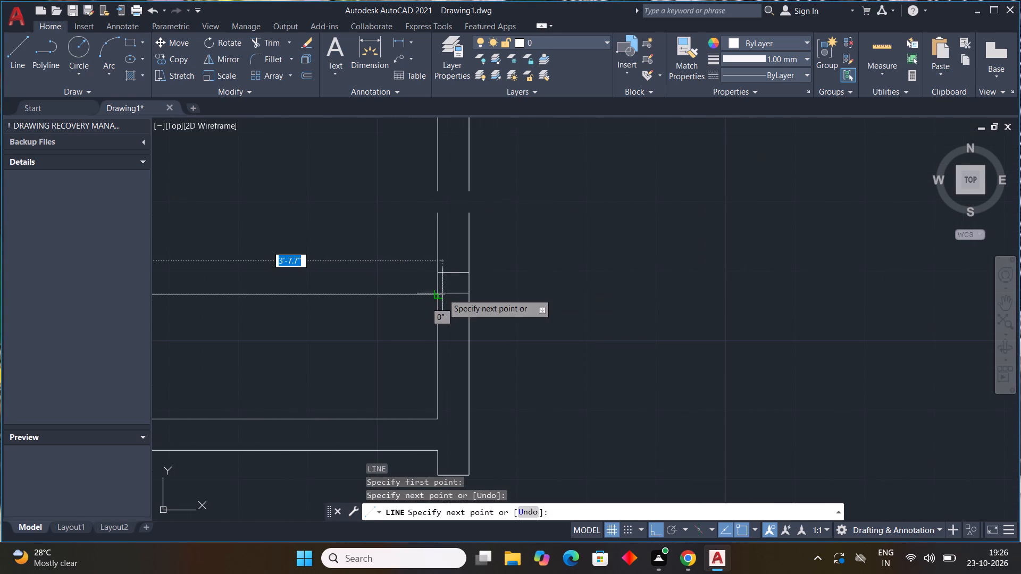
{"action": "left_click", "coordinate": [440, 292]}
{"action": "key", "text": "Escape"}
With linetype ACAD_ISO02W100, draw a horizontal dashed line between the two wall stub ends below the small central room.
{"action": "scroll", "coordinate": [591, 293], "scroll_direction": "down", "scroll_amount": 5}
{"action": "middle_click_drag", "start_coordinate": [607, 299], "coordinate": [476, 240]}
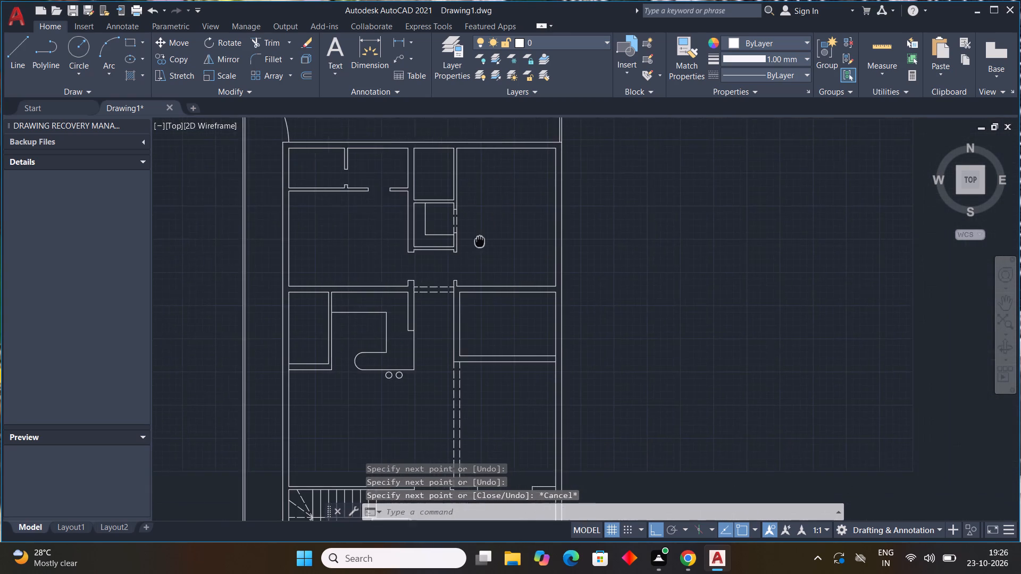
{"action": "middle_click_drag", "start_coordinate": [476, 240], "coordinate": [450, 237]}
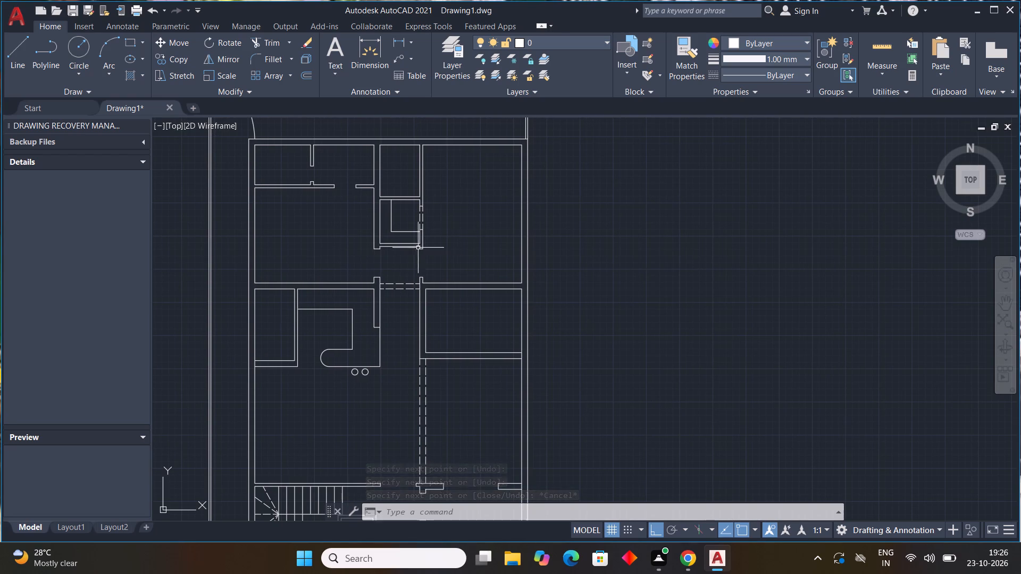
{"action": "scroll", "coordinate": [367, 260], "scroll_direction": "up", "scroll_amount": 4}
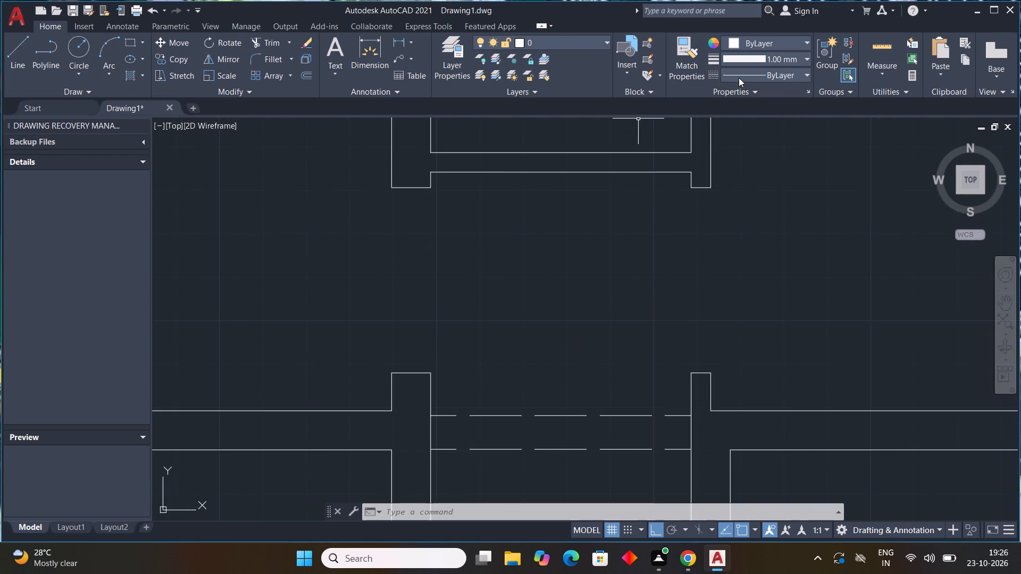
{"action": "left_click", "coordinate": [739, 78]}
{"action": "left_click", "coordinate": [746, 121]}
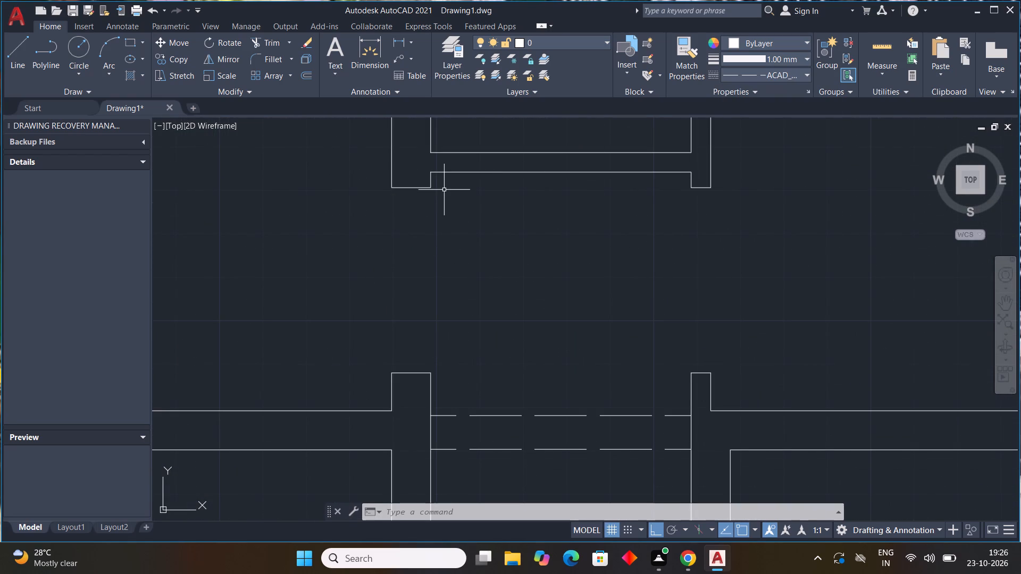
{"action": "type", "text": "l"}
{"action": "key", "text": "space"}
{"action": "left_click", "coordinate": [434, 187]}
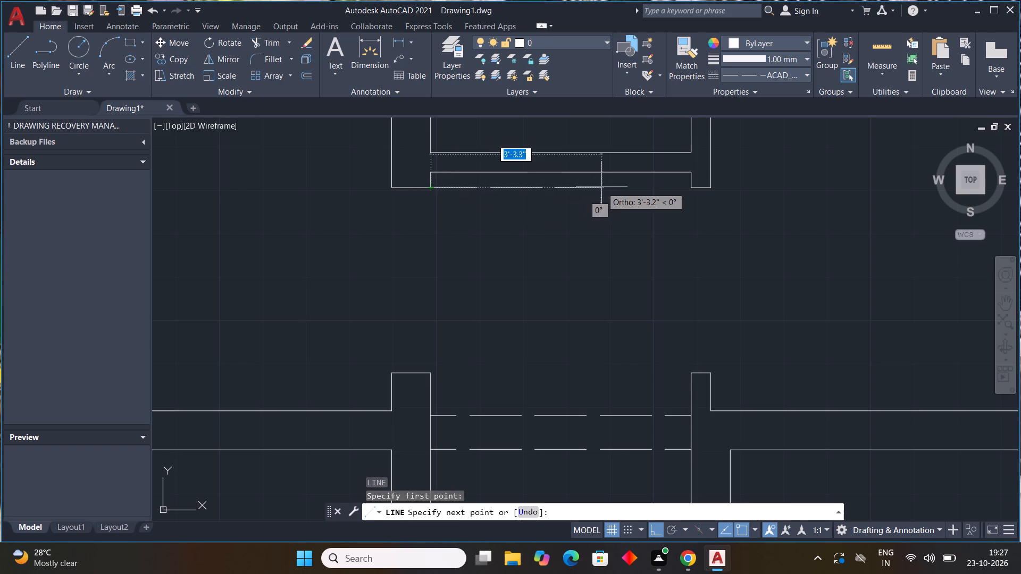
{"action": "left_click", "coordinate": [685, 187]}
{"action": "key", "text": "Escape"}
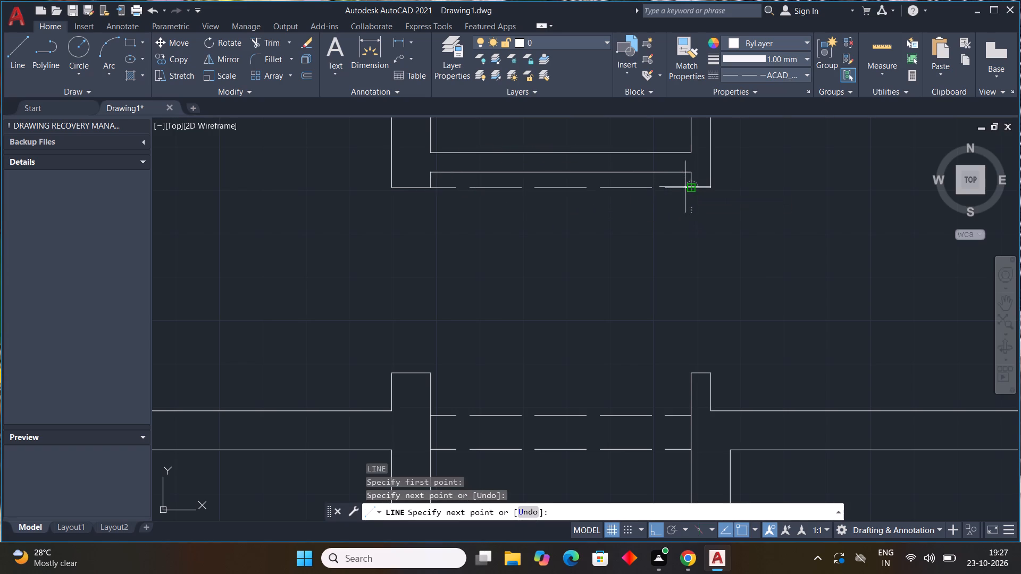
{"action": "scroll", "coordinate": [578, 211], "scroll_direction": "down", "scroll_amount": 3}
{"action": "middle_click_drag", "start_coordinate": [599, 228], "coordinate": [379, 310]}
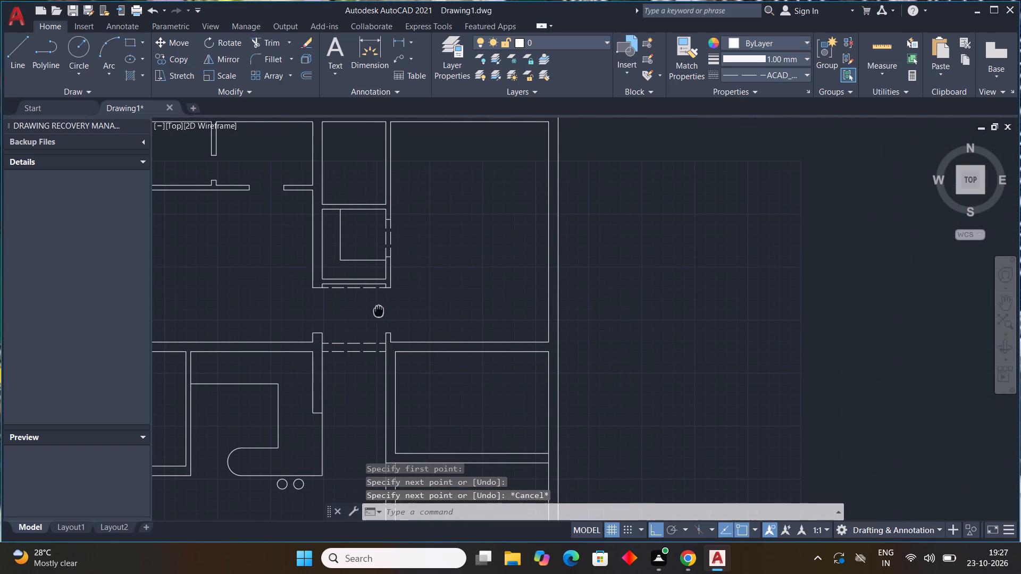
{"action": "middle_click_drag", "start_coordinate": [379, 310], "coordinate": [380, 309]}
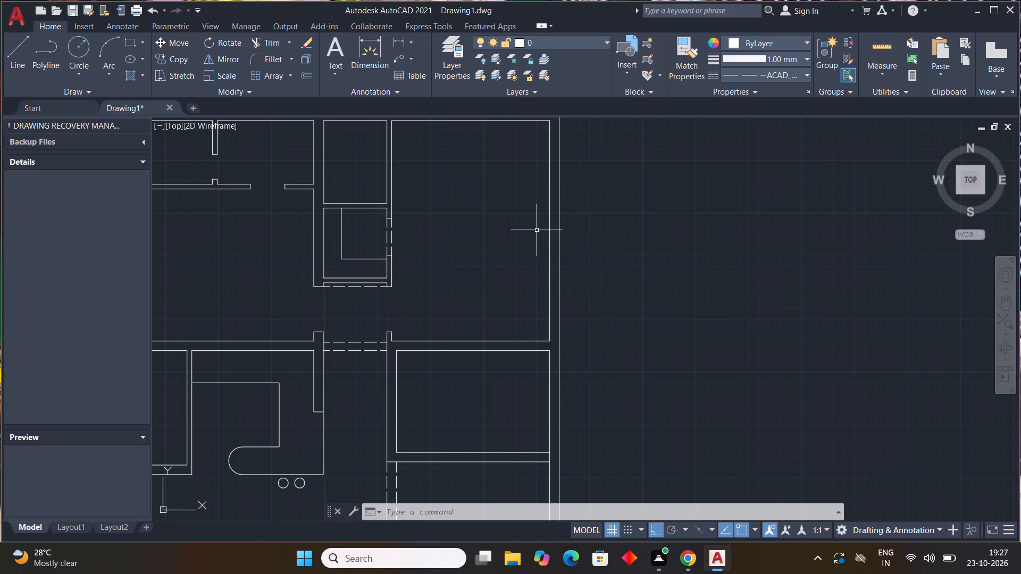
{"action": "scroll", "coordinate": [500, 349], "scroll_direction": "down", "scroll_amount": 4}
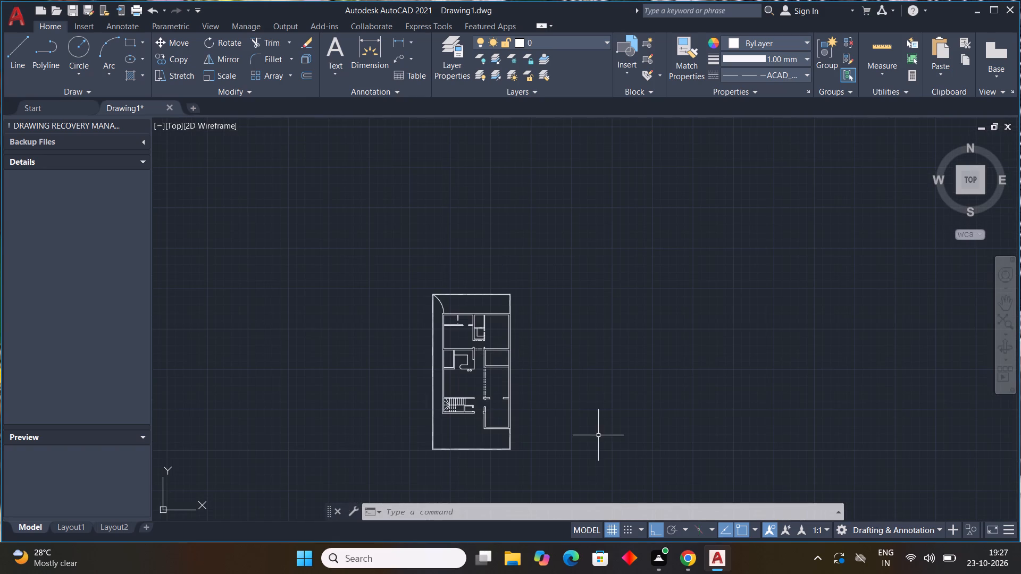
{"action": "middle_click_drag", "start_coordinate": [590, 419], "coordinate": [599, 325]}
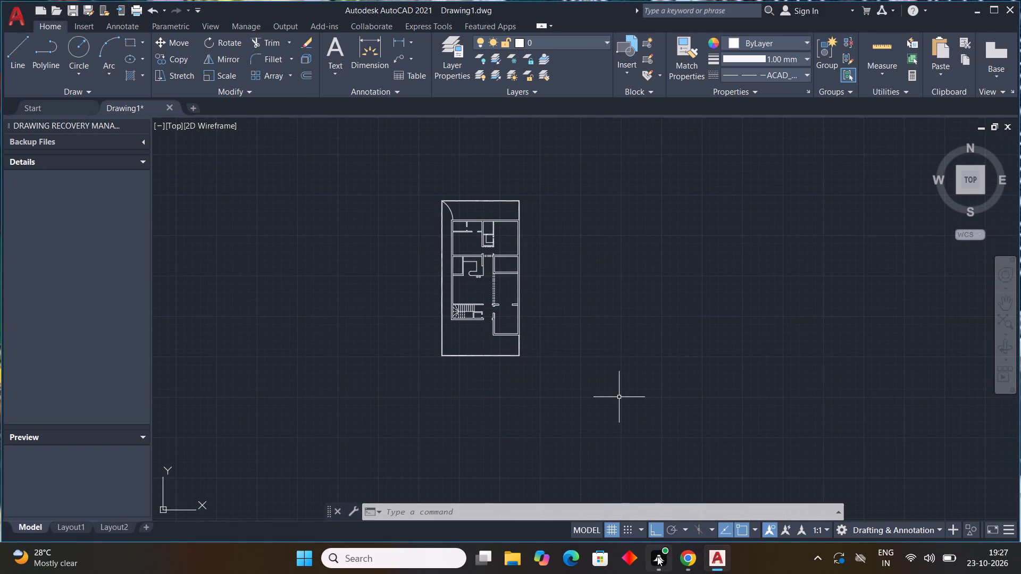
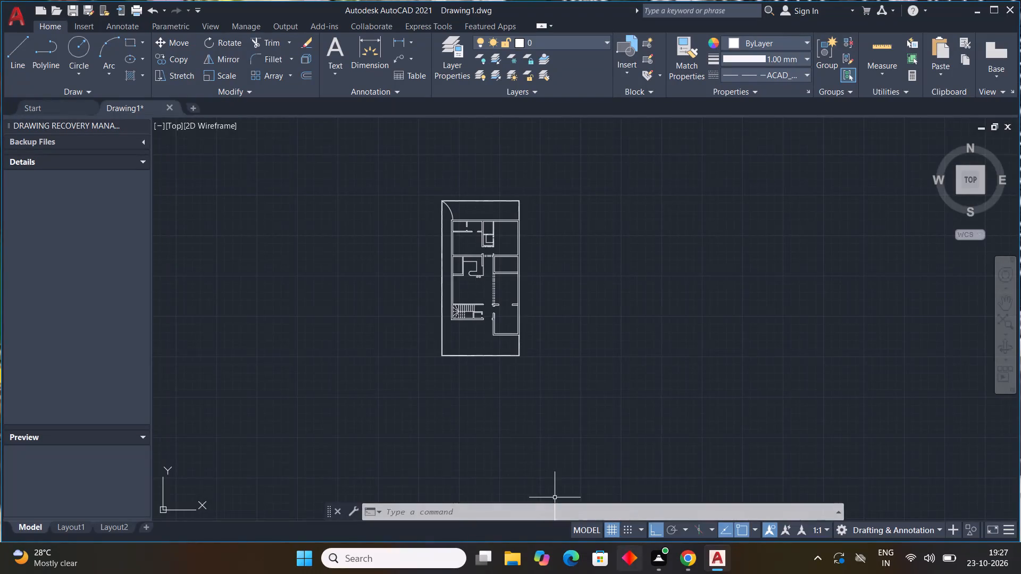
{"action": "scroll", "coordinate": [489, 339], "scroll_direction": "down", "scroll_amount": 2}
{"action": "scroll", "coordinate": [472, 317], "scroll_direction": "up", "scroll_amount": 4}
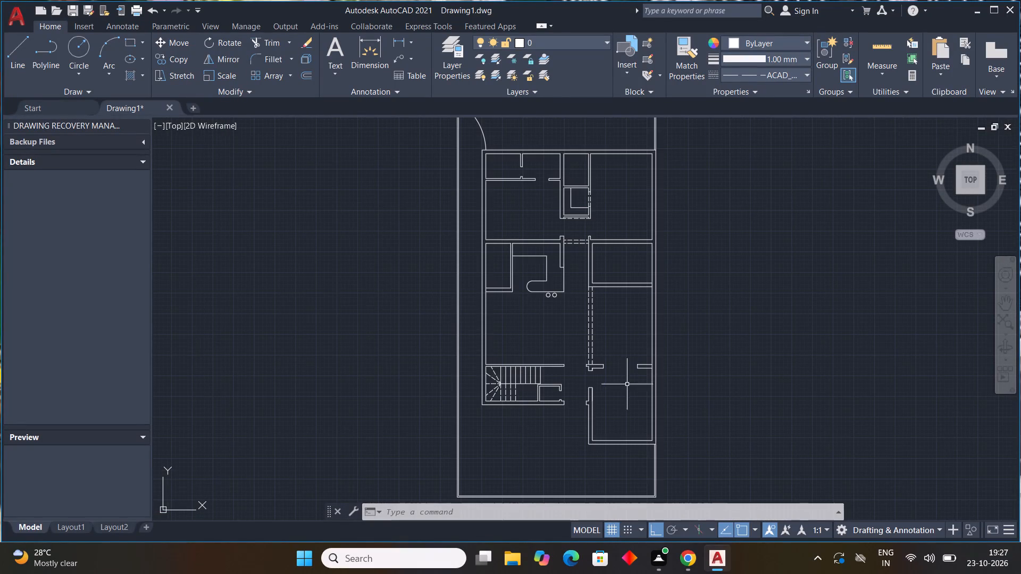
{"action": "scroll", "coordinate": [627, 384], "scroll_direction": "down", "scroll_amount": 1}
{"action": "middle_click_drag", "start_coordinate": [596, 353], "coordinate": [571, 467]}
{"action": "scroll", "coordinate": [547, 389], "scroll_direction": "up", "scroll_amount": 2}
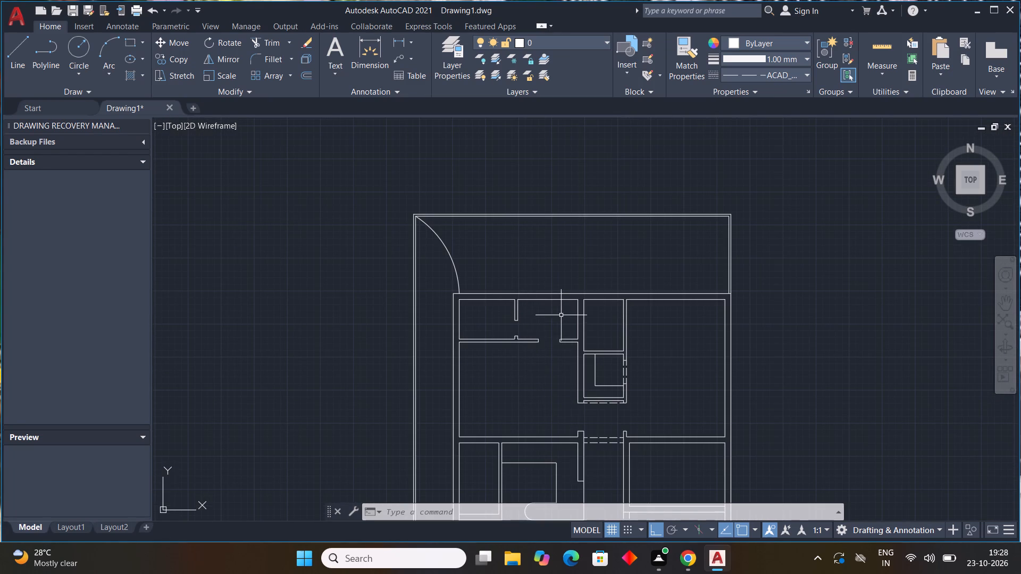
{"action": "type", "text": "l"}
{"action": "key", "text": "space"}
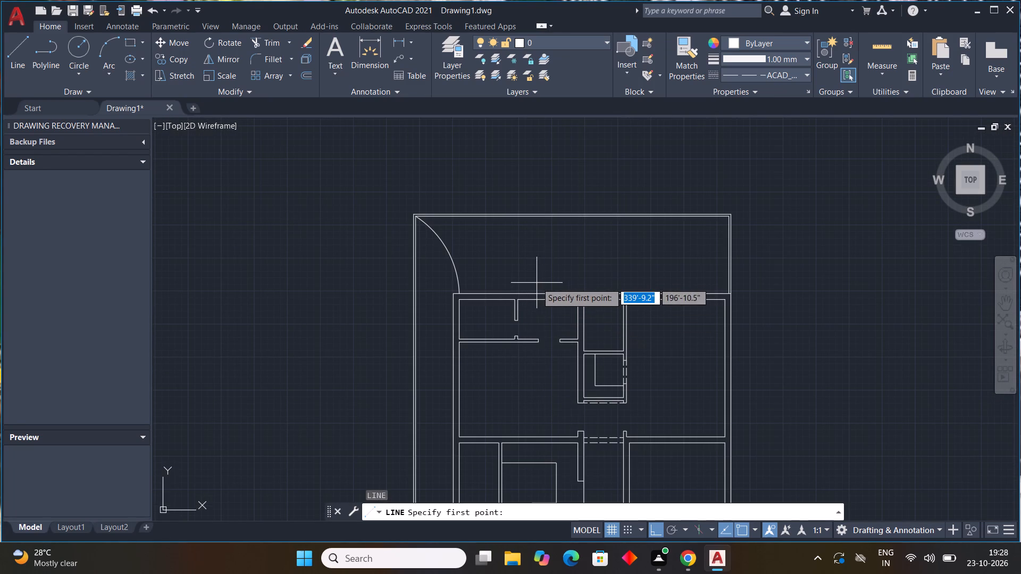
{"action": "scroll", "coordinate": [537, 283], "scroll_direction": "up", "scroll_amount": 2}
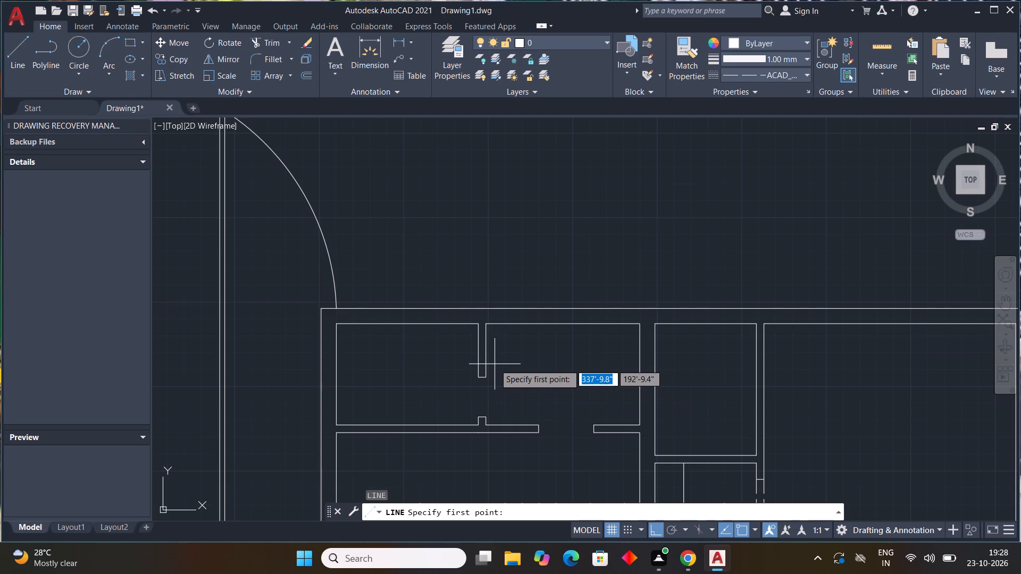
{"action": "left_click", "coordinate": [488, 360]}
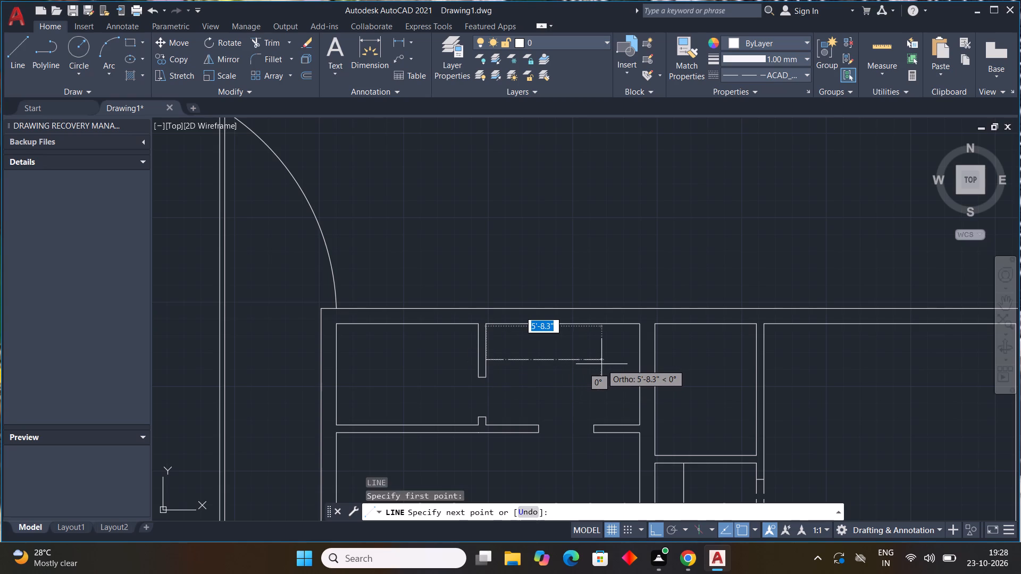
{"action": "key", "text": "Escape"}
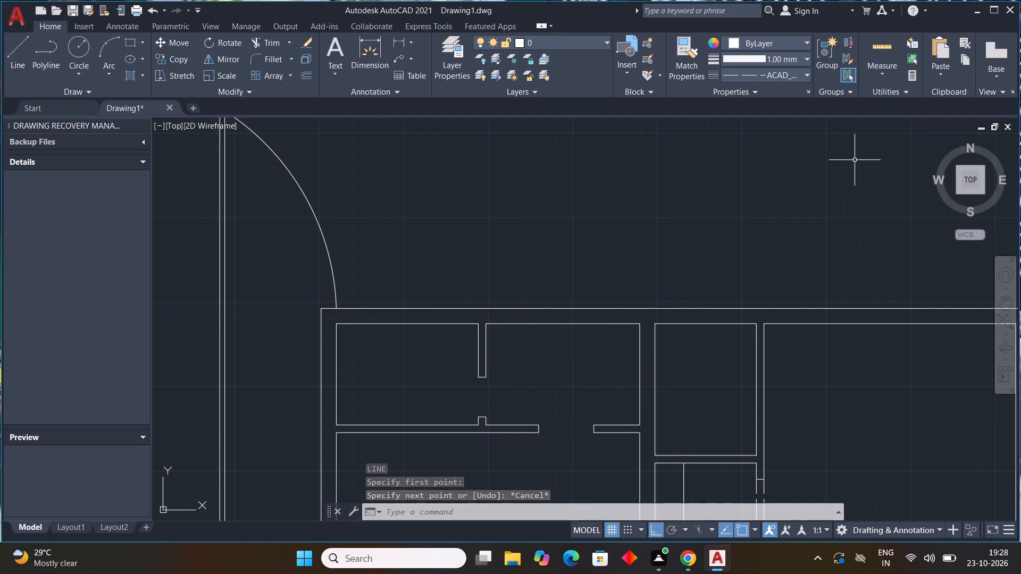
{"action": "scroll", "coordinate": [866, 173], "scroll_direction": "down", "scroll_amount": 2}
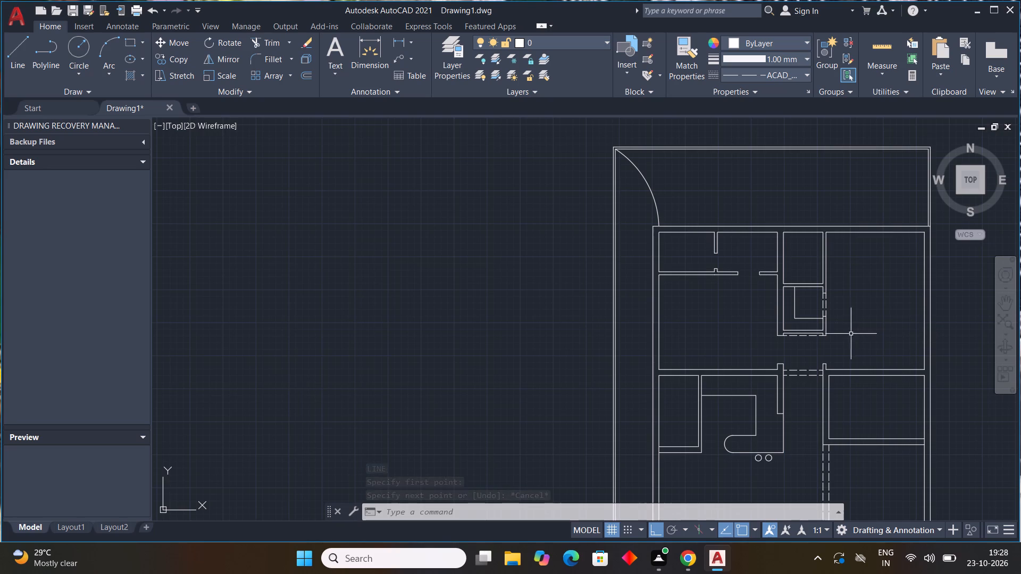
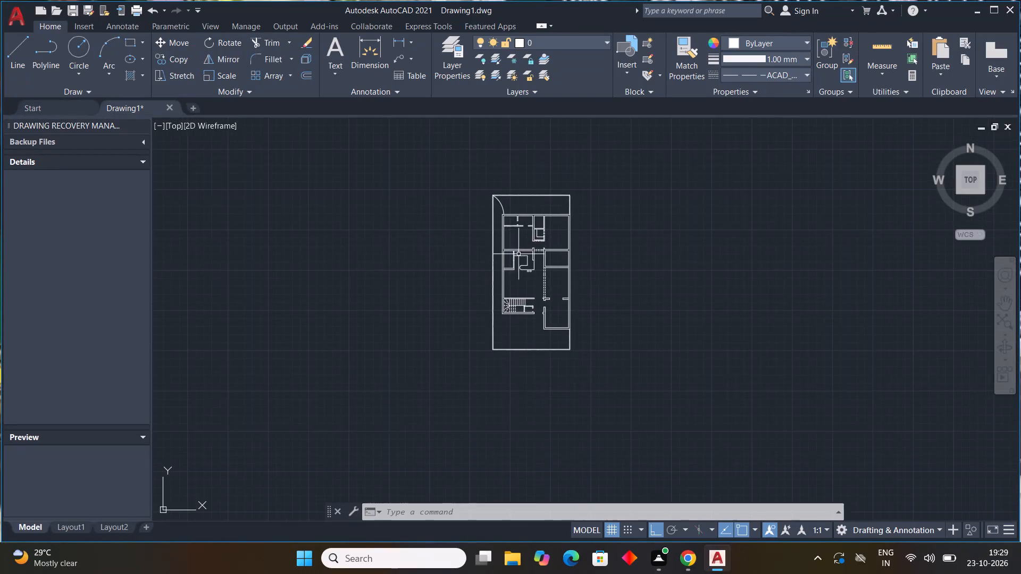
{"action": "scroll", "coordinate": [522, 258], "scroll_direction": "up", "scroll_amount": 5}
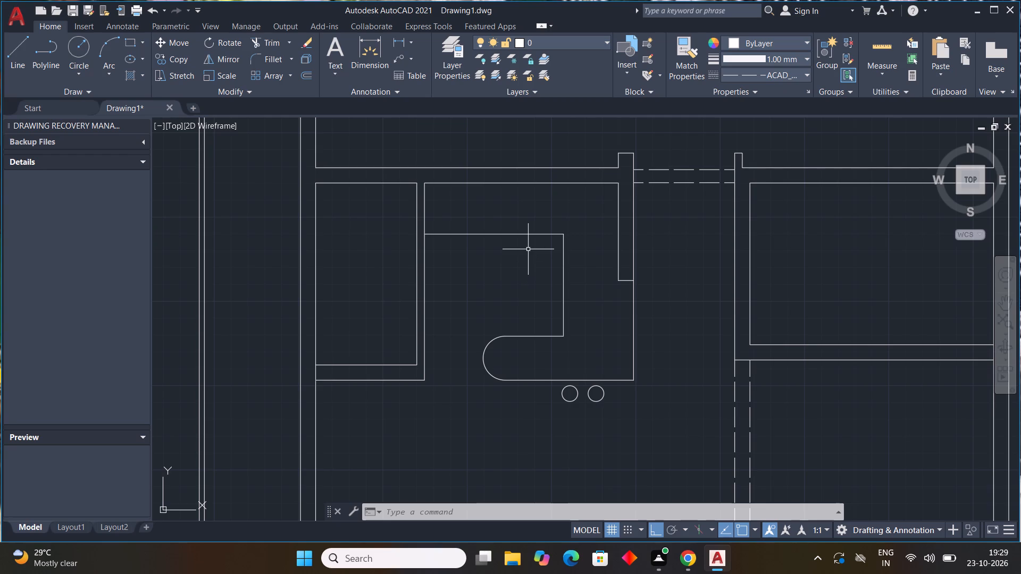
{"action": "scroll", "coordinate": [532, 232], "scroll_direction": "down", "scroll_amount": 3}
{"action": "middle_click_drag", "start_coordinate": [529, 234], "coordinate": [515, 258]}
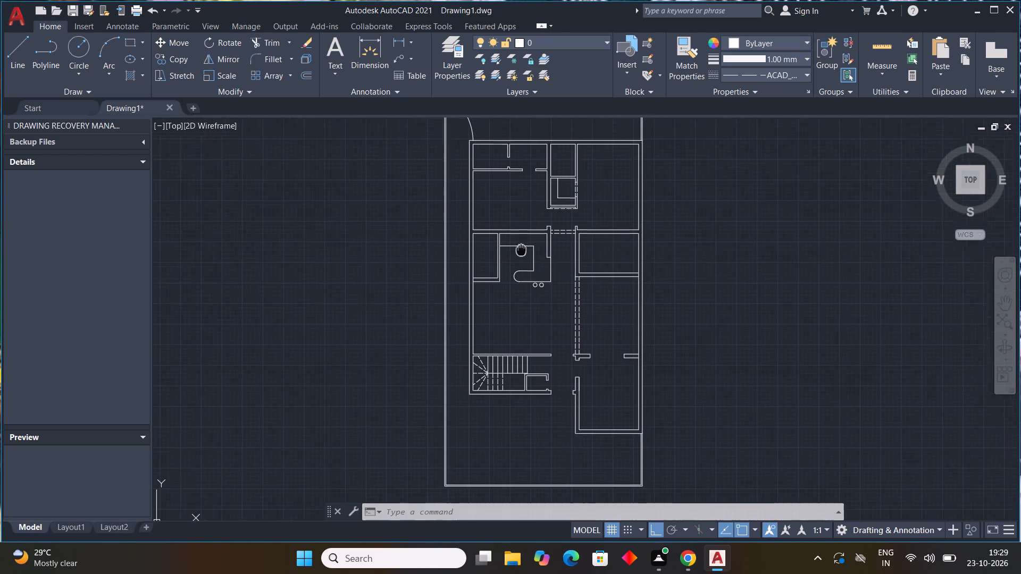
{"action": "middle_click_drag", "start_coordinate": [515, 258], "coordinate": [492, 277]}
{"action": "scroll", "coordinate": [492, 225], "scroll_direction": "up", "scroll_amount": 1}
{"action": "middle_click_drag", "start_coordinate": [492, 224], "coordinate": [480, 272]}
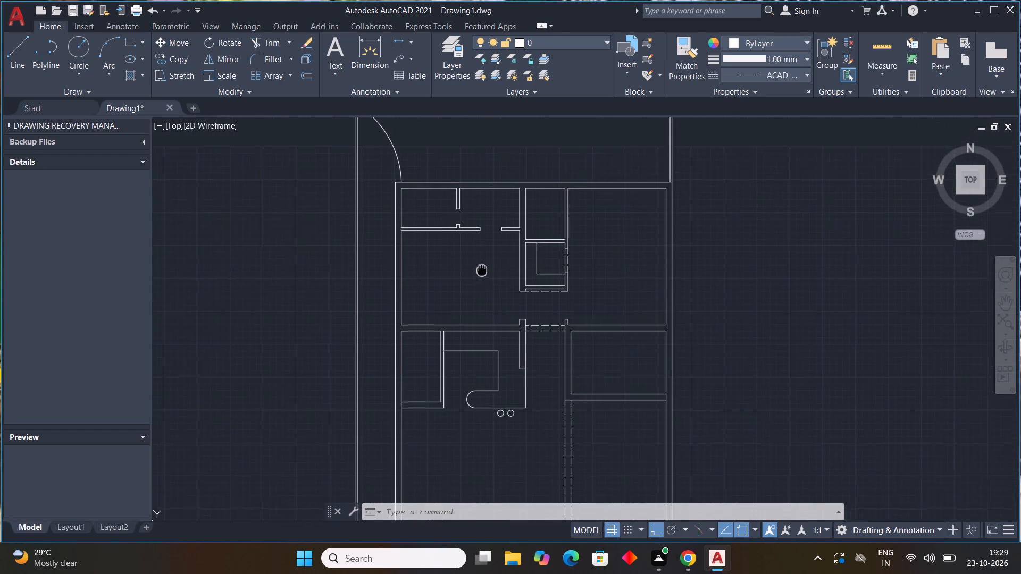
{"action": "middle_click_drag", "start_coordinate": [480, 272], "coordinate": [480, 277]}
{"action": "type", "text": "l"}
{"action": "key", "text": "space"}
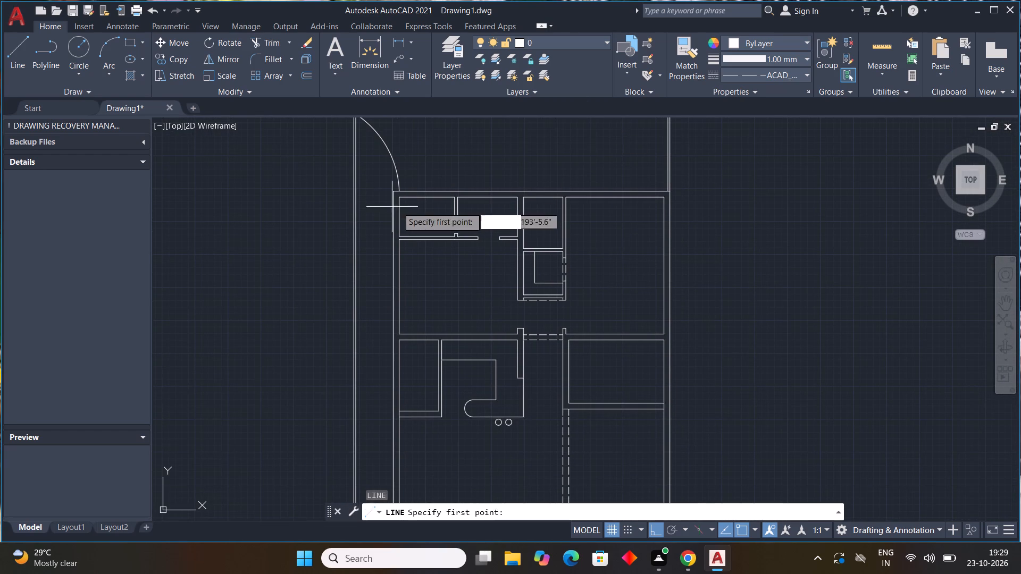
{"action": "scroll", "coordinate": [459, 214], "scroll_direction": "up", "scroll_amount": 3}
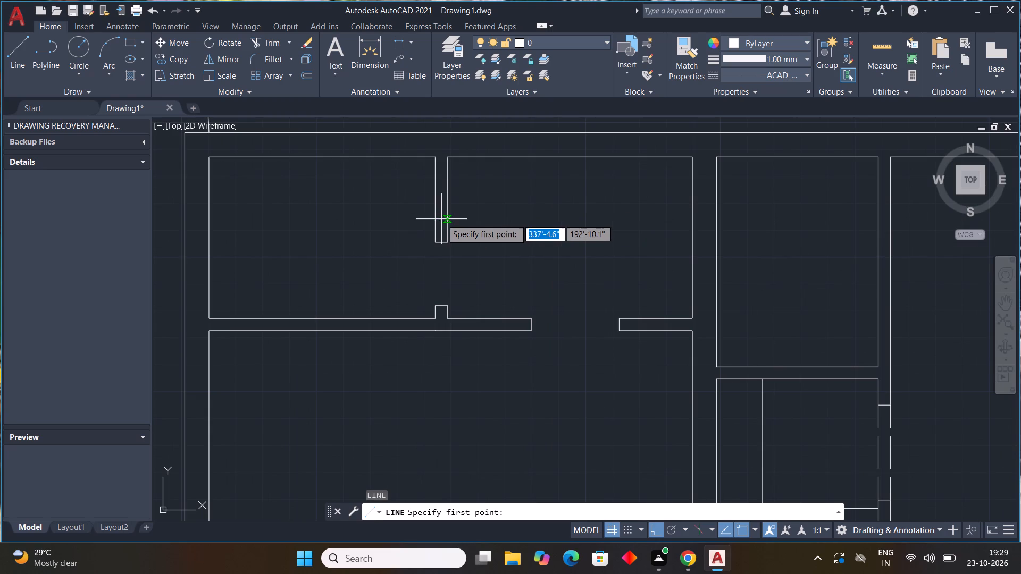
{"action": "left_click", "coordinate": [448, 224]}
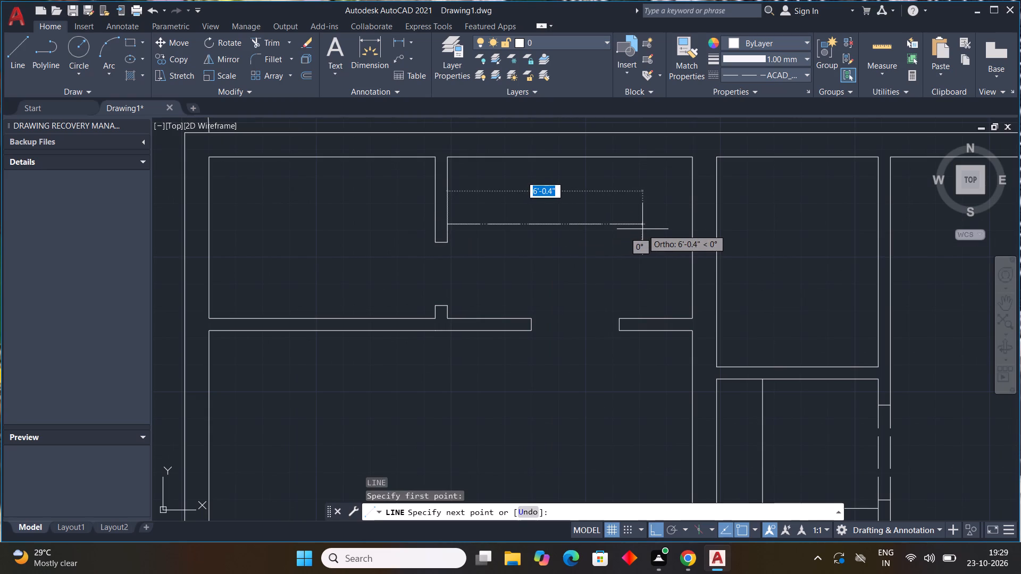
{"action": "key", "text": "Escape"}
Draw two parallel dashed overhead lines across the opening in the wall just above the plan's bottom-right room, joining the wall ends.
{"action": "scroll", "coordinate": [763, 204], "scroll_direction": "down", "scroll_amount": 5}
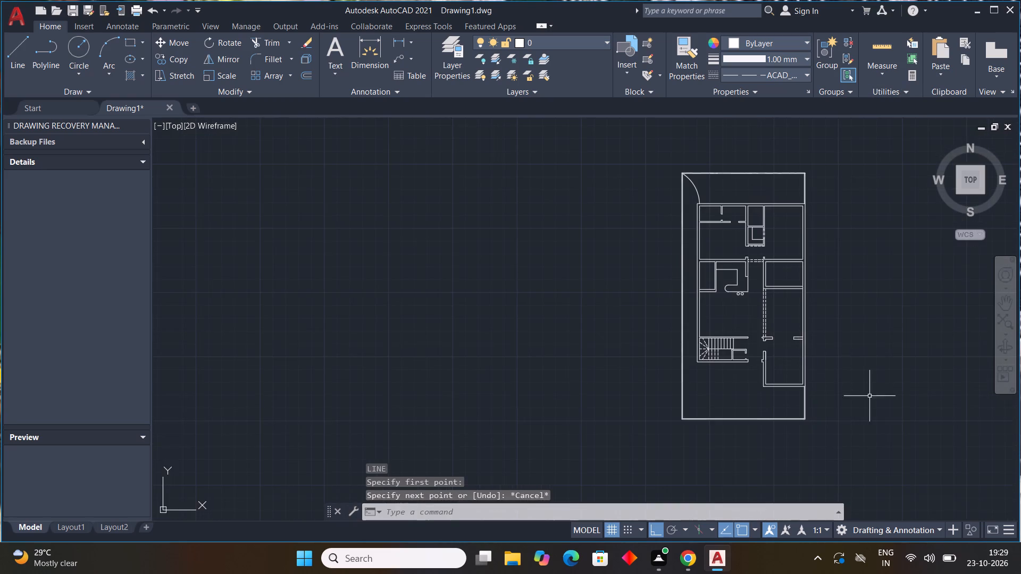
{"action": "middle_click_drag", "start_coordinate": [851, 378], "coordinate": [688, 309]}
{"action": "middle_click_drag", "start_coordinate": [643, 297], "coordinate": [597, 285]}
{"action": "scroll", "coordinate": [572, 251], "scroll_direction": "up", "scroll_amount": 5}
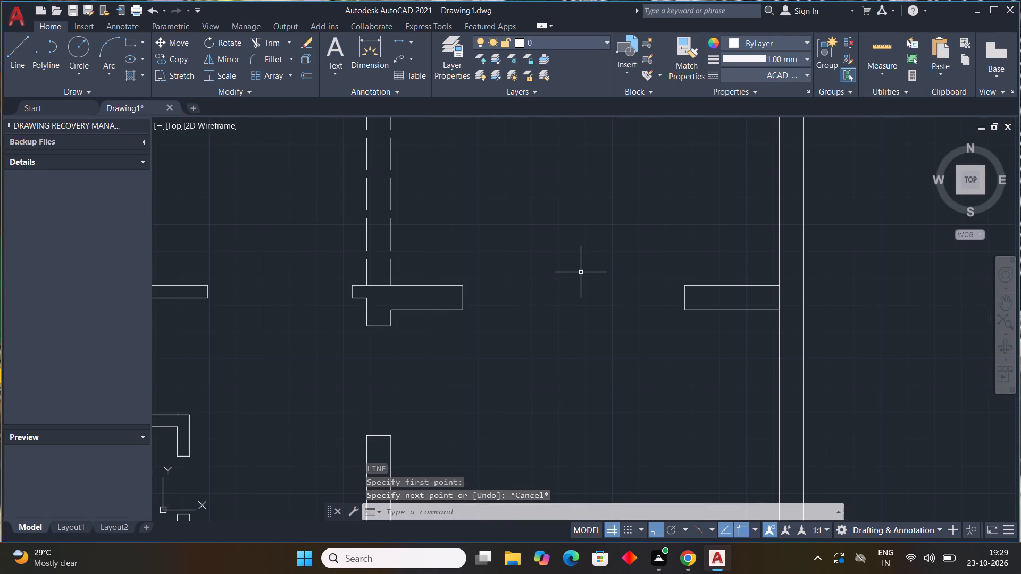
{"action": "type", "text": "l"}
{"action": "key", "text": "space"}
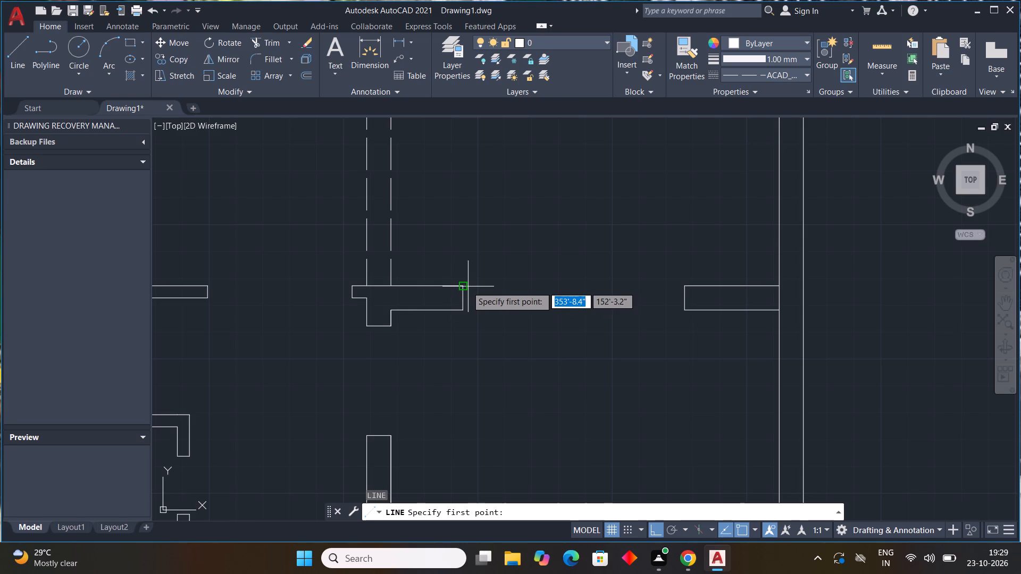
{"action": "left_click", "coordinate": [459, 288]}
{"action": "left_click", "coordinate": [688, 285]}
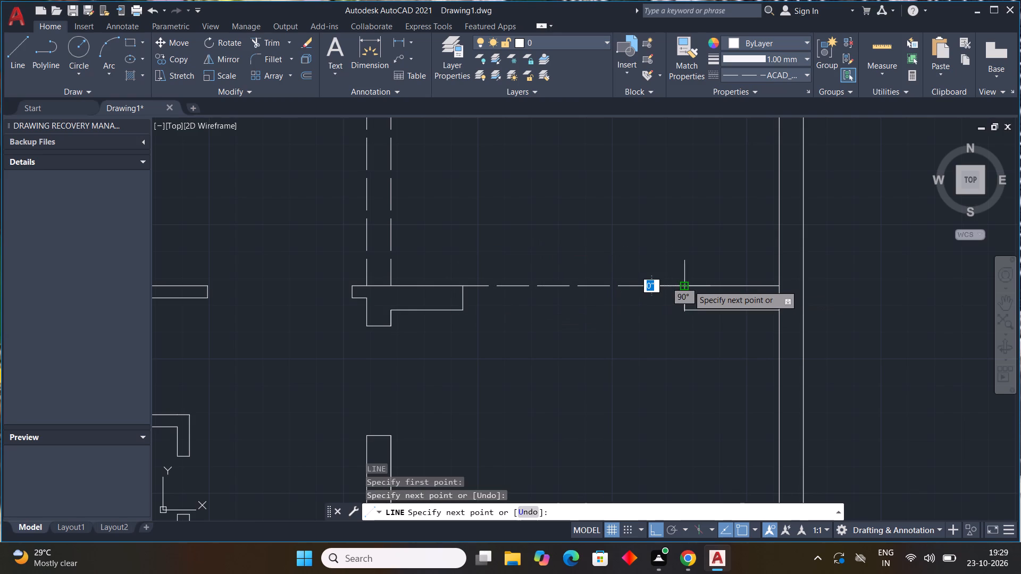
{"action": "key", "text": "Escape"}
{"action": "key", "text": "space"}
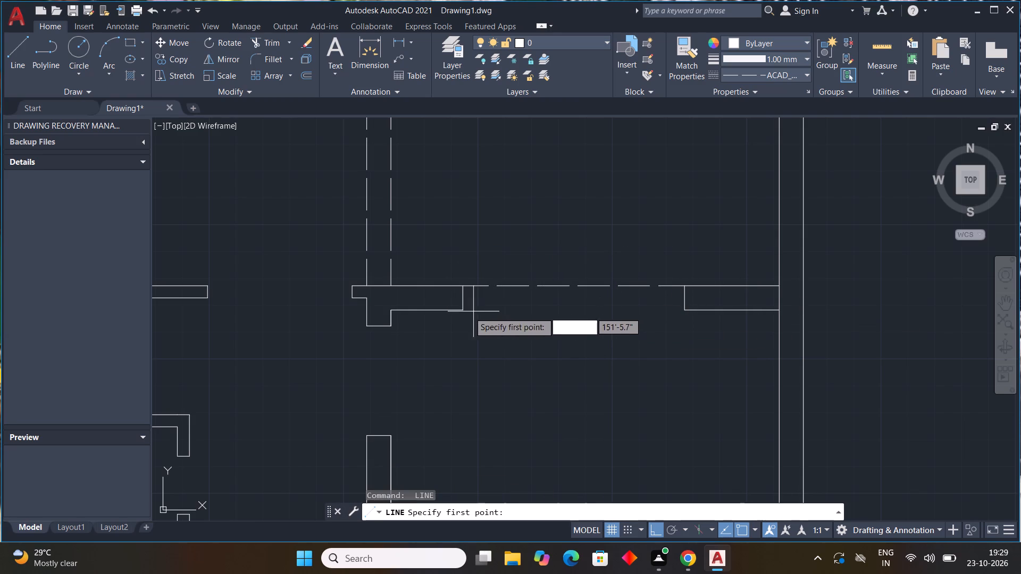
{"action": "left_click", "coordinate": [464, 311]}
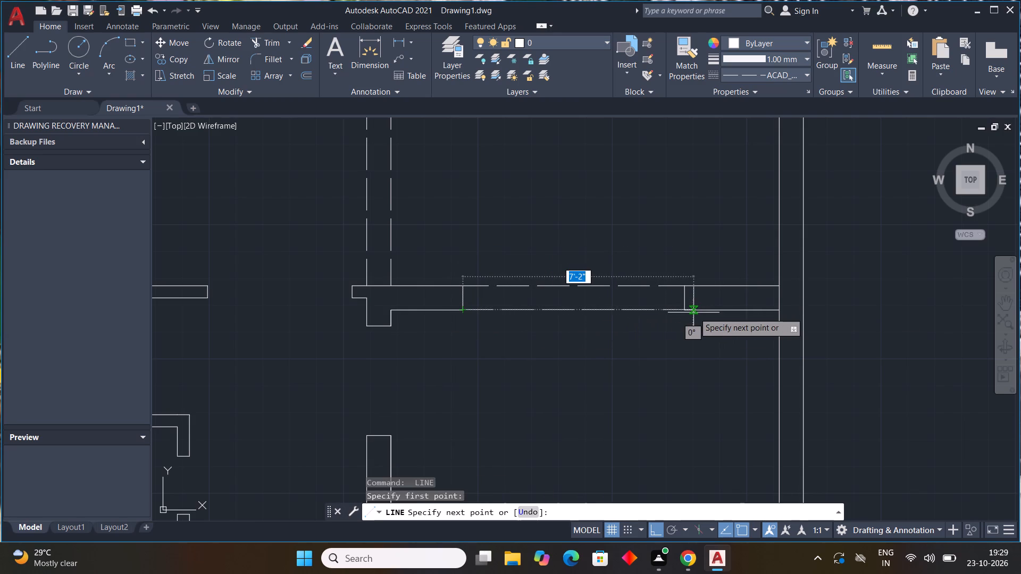
{"action": "left_click", "coordinate": [684, 310]}
{"action": "key", "text": "Escape"}
Set the current linetype back to ByLayer.
{"action": "scroll", "coordinate": [634, 288], "scroll_direction": "down", "scroll_amount": 3}
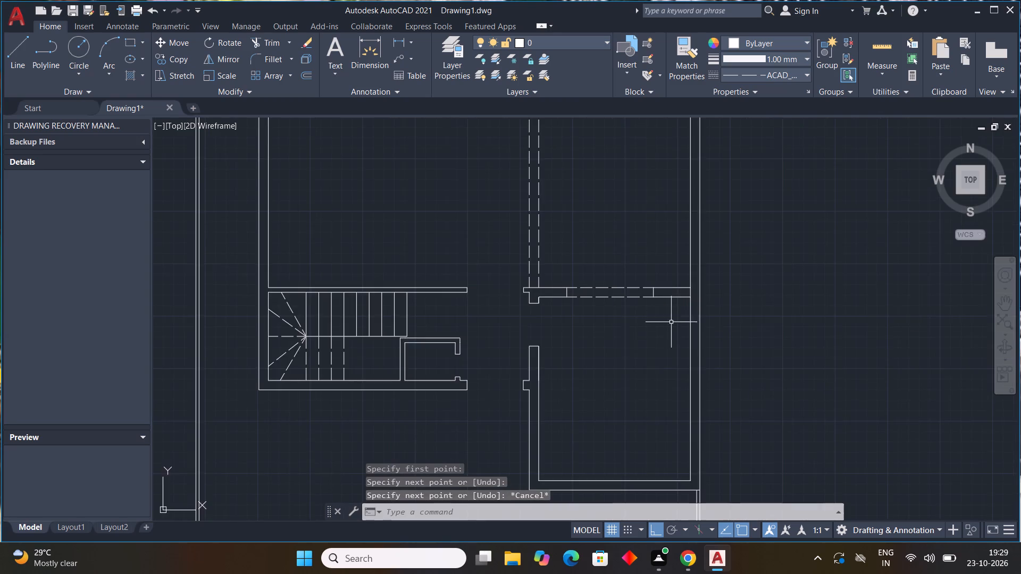
{"action": "scroll", "coordinate": [609, 333], "scroll_direction": "down", "scroll_amount": 2}
{"action": "middle_click_drag", "start_coordinate": [602, 361], "coordinate": [604, 321]}
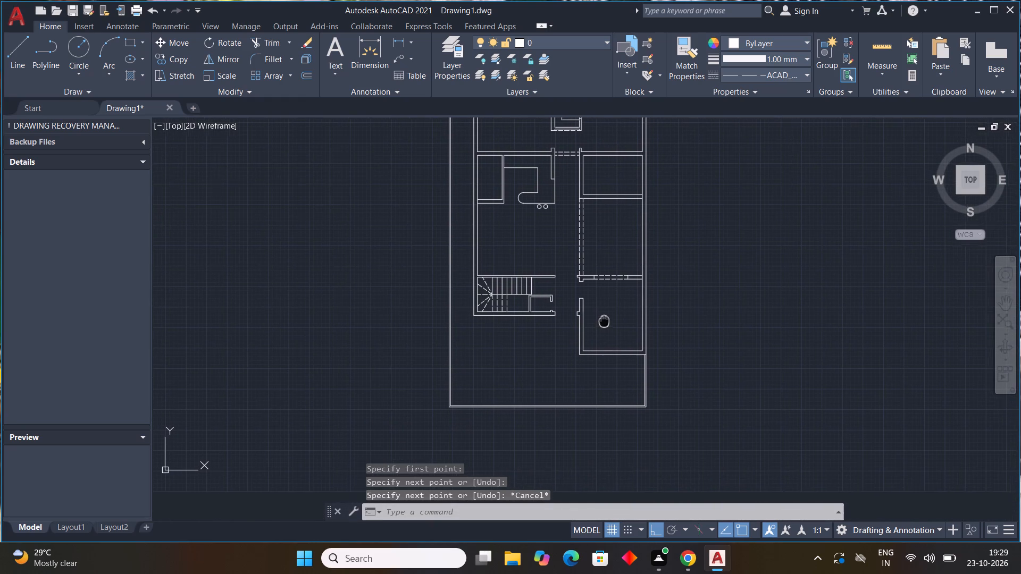
{"action": "middle_click_drag", "start_coordinate": [604, 321], "coordinate": [604, 321]}
{"action": "scroll", "coordinate": [558, 275], "scroll_direction": "up", "scroll_amount": 5}
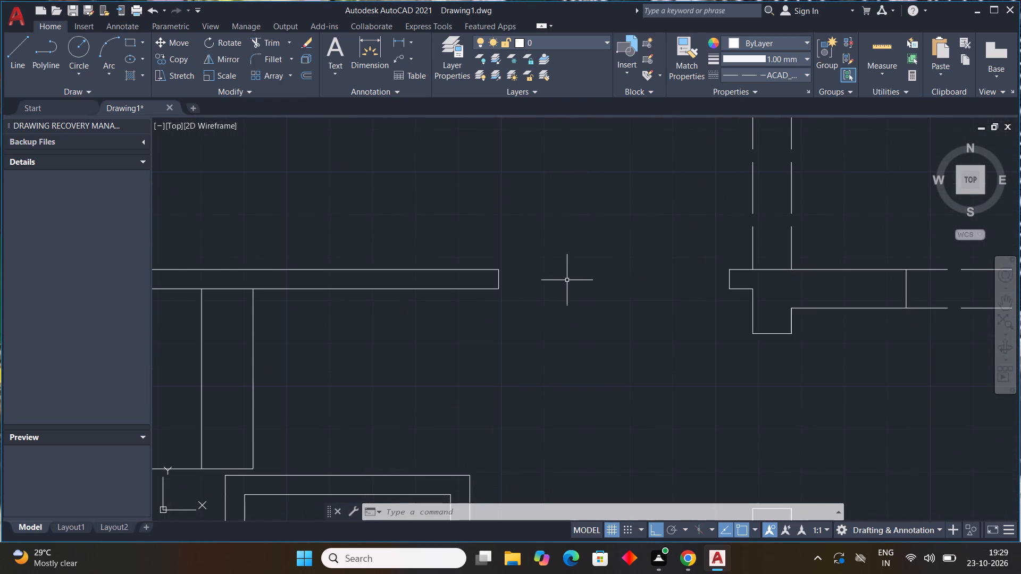
{"action": "left_click", "coordinate": [774, 77]}
{"action": "left_click", "coordinate": [776, 90]}
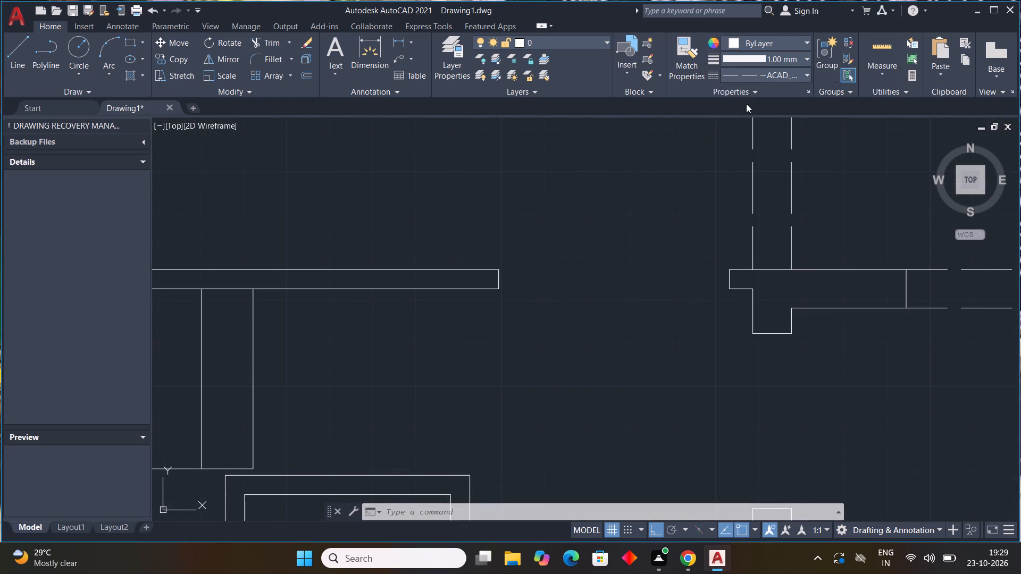
Draw an L-shaped counter line from the top-left rooms' partition, about 5'-7" across and about 2'-11" down to the lower wall.
{"action": "scroll", "coordinate": [699, 120], "scroll_direction": "down", "scroll_amount": 6}
{"action": "middle_click_drag", "start_coordinate": [687, 133], "coordinate": [620, 398]}
{"action": "scroll", "coordinate": [611, 309], "scroll_direction": "up", "scroll_amount": 3}
{"action": "middle_click_drag", "start_coordinate": [604, 295], "coordinate": [598, 325]}
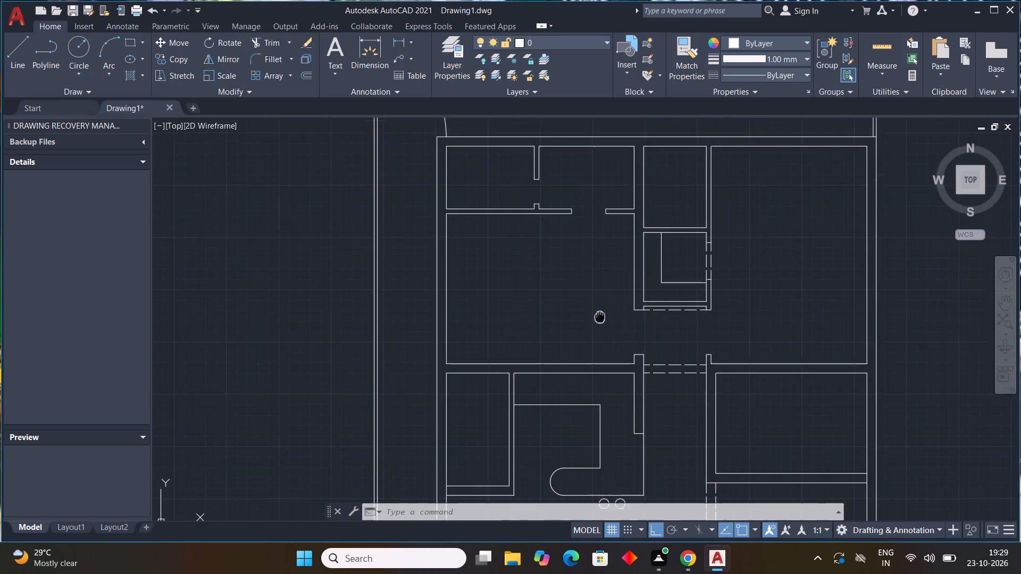
{"action": "middle_click_drag", "start_coordinate": [598, 325], "coordinate": [593, 396]}
{"action": "scroll", "coordinate": [539, 263], "scroll_direction": "up", "scroll_amount": 1}
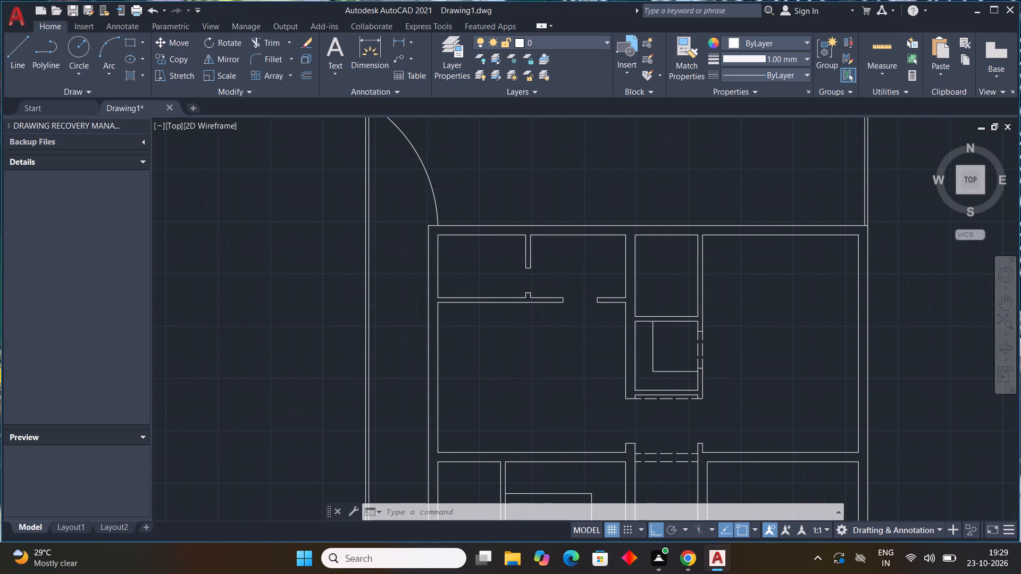
{"action": "key", "text": "l"}
{"action": "key", "text": "space"}
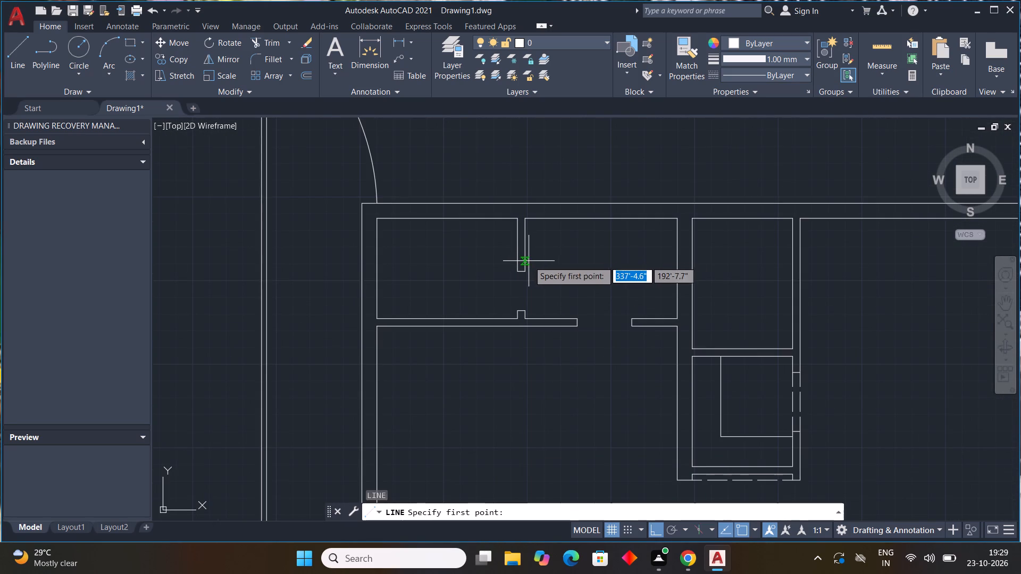
{"action": "left_click", "coordinate": [526, 259]}
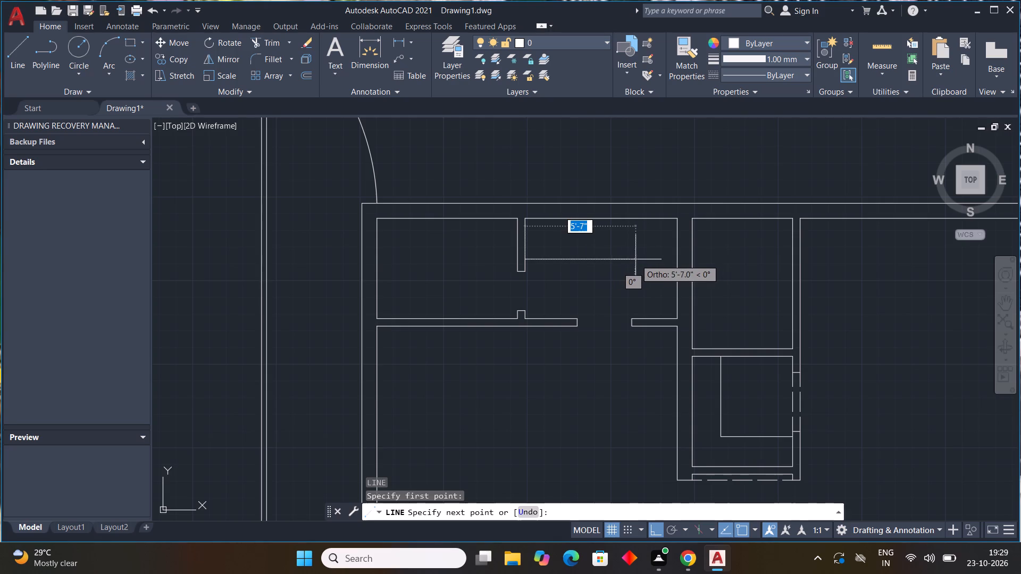
{"action": "left_click", "coordinate": [635, 259]}
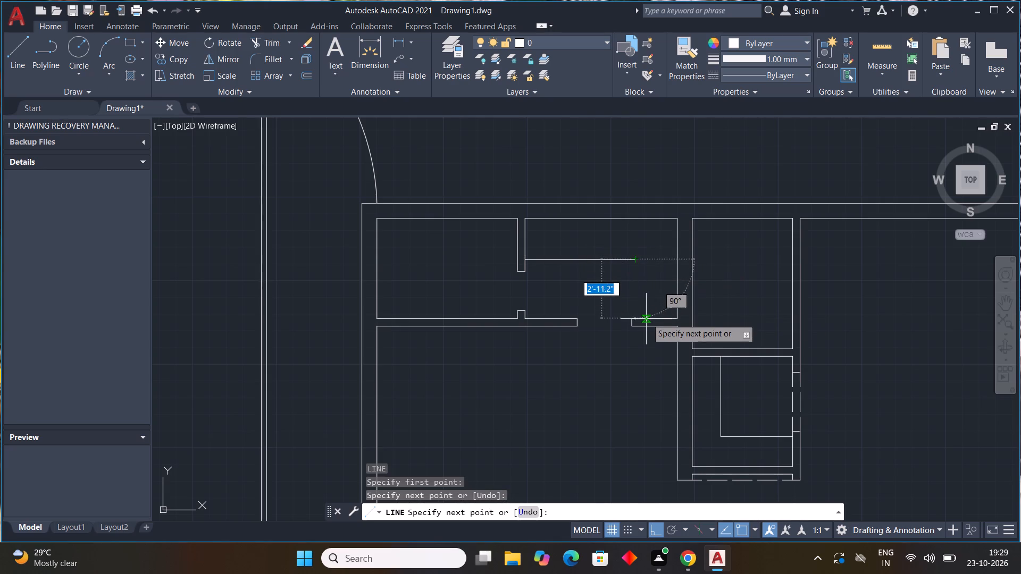
{"action": "left_click", "coordinate": [641, 319]}
{"action": "key", "text": "Escape"}
Draw two short jamb lines across the wall between the two narrow central rooms, marking a door opening near its right end.
{"action": "scroll", "coordinate": [724, 303], "scroll_direction": "down", "scroll_amount": 3}
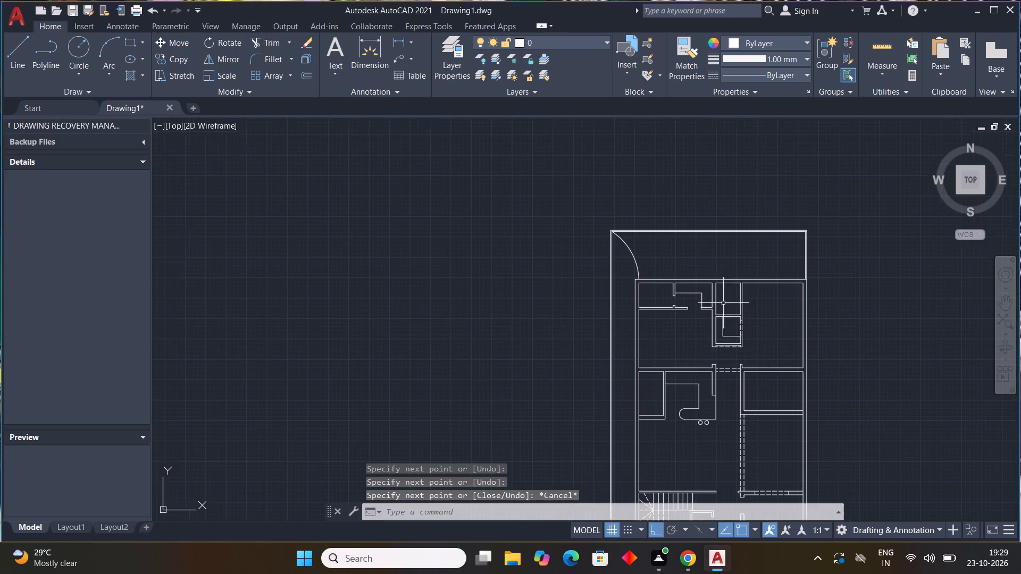
{"action": "middle_click_drag", "start_coordinate": [709, 362], "coordinate": [524, 293]}
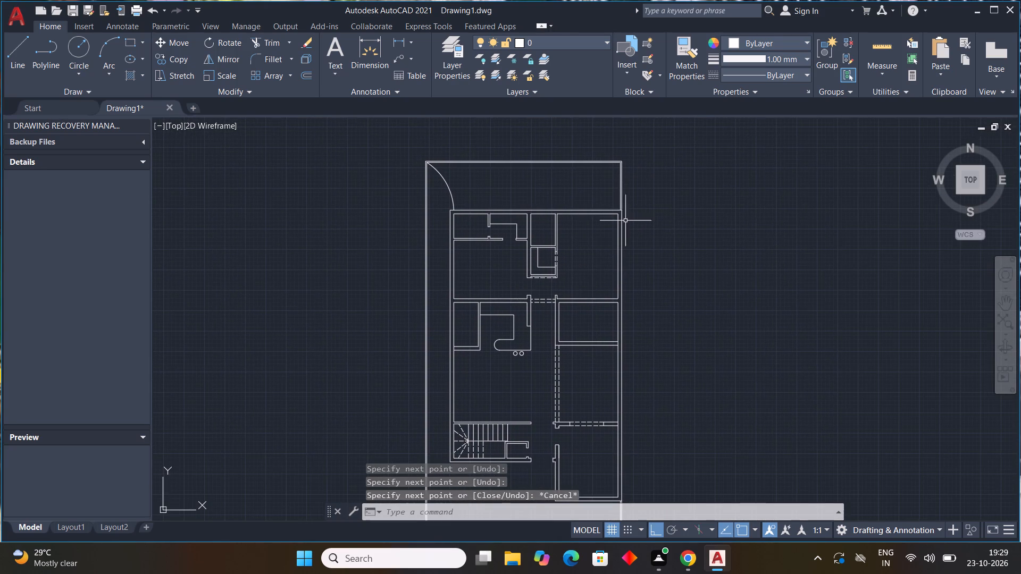
{"action": "scroll", "coordinate": [576, 212], "scroll_direction": "up", "scroll_amount": 4}
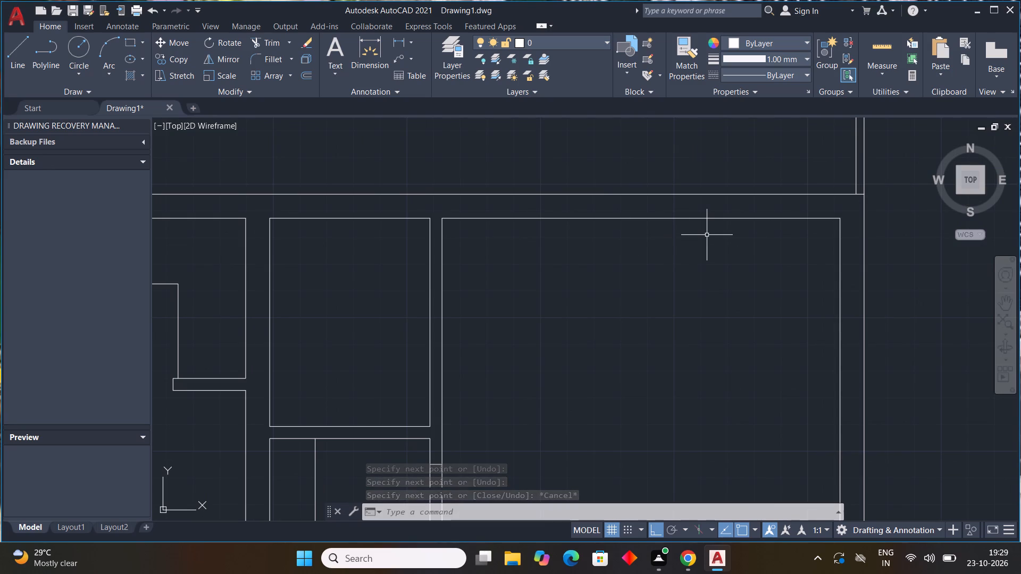
{"action": "scroll", "coordinate": [707, 234], "scroll_direction": "down", "scroll_amount": 5}
{"action": "scroll", "coordinate": [696, 256], "scroll_direction": "up", "scroll_amount": 4}
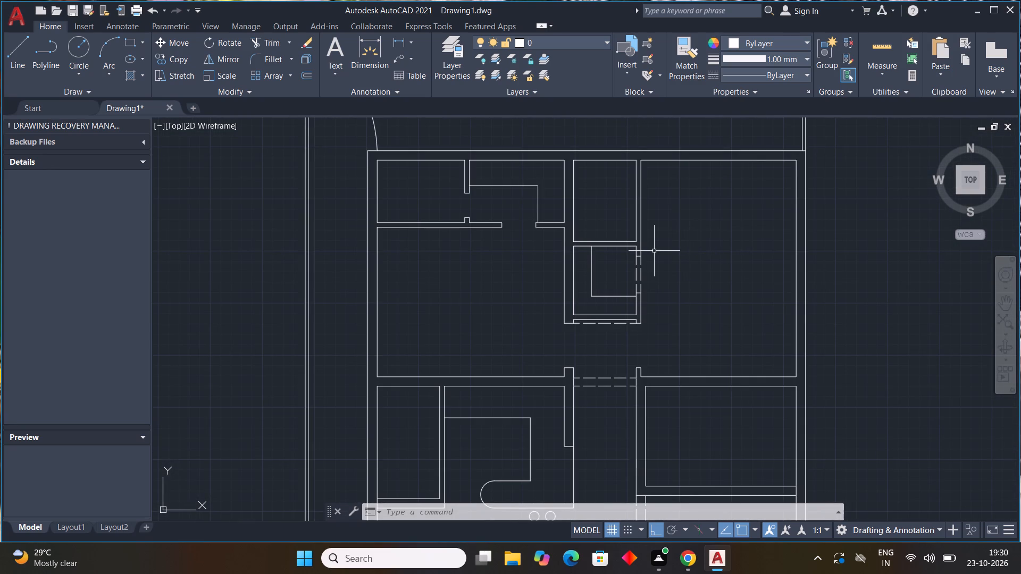
{"action": "scroll", "coordinate": [654, 250], "scroll_direction": "up", "scroll_amount": 1}
{"action": "key", "text": "l"}
{"action": "key", "text": "space"}
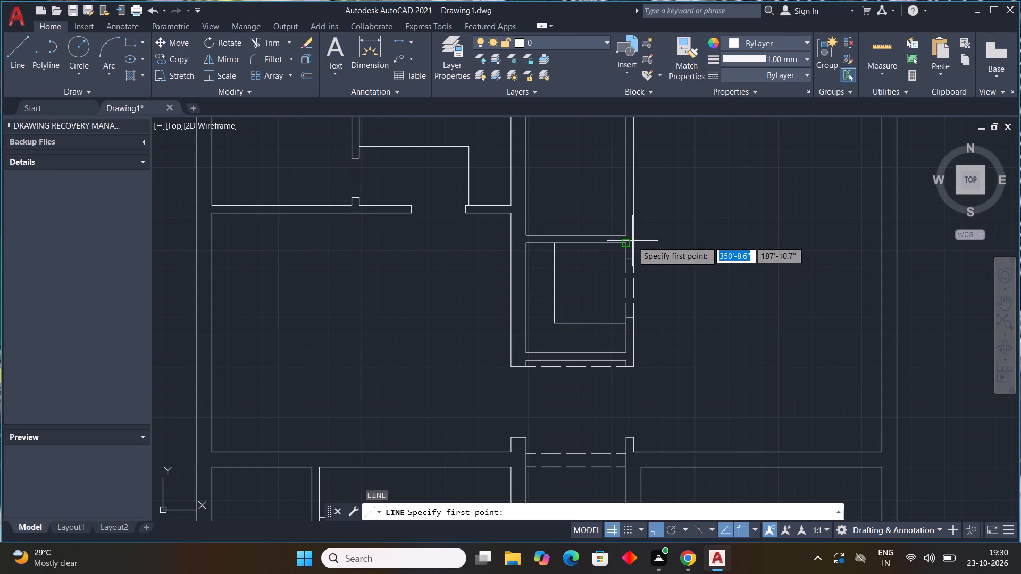
{"action": "scroll", "coordinate": [626, 238], "scroll_direction": "up", "scroll_amount": 3}
{"action": "left_click_drag", "start_coordinate": [607, 229], "coordinate": [608, 234]}
{"action": "left_click", "coordinate": [612, 258]}
{"action": "key", "text": "space"}
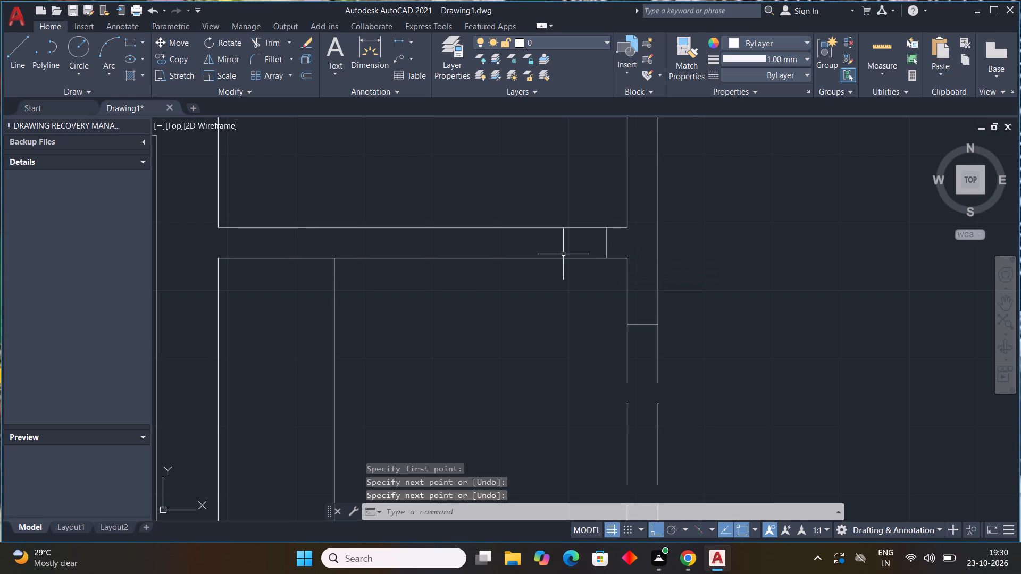
{"action": "type", "text": "l"}
{"action": "key", "text": "space"}
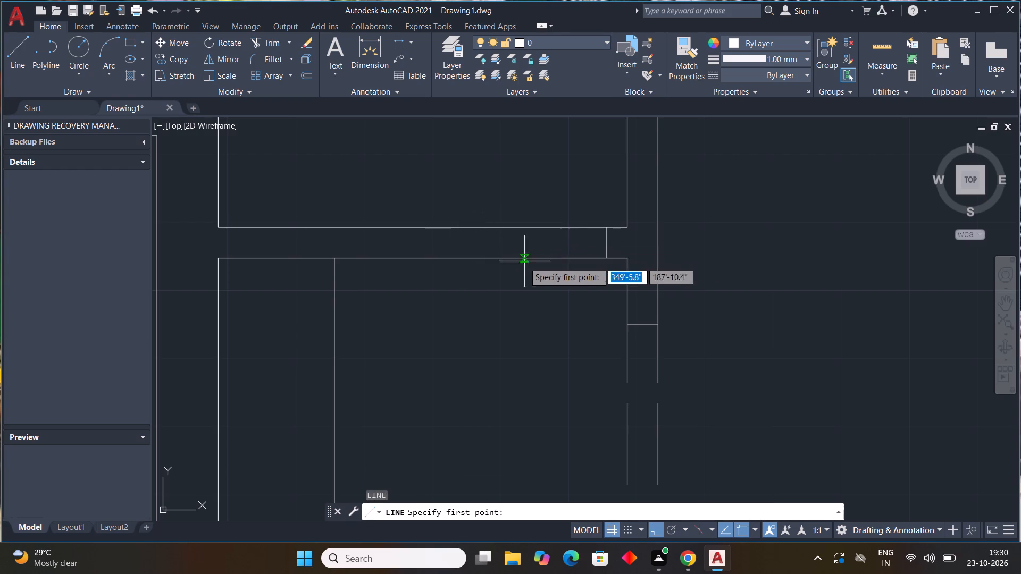
{"action": "left_click", "coordinate": [473, 226]}
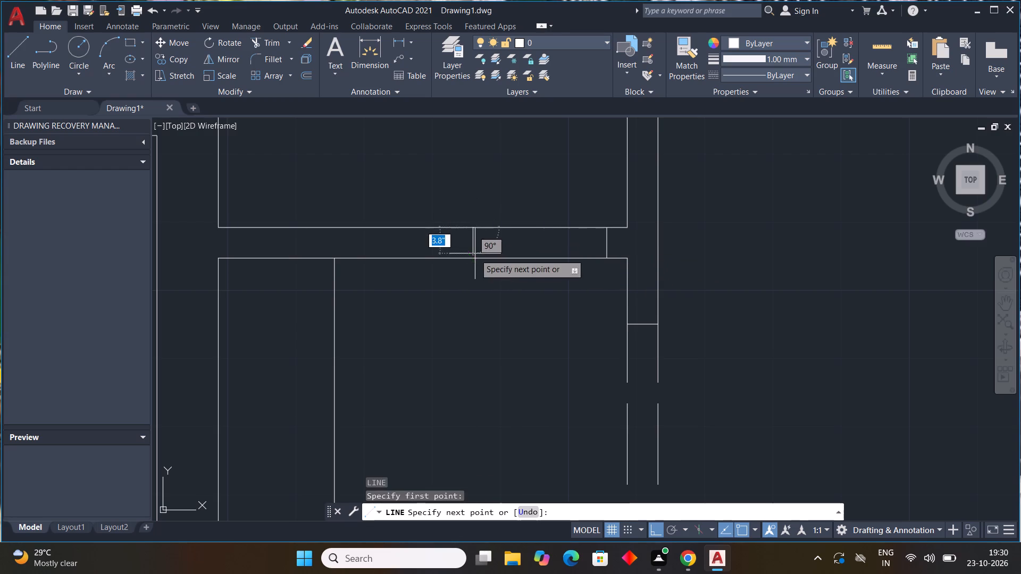
{"action": "left_click", "coordinate": [475, 255]}
{"action": "key", "text": "Escape"}
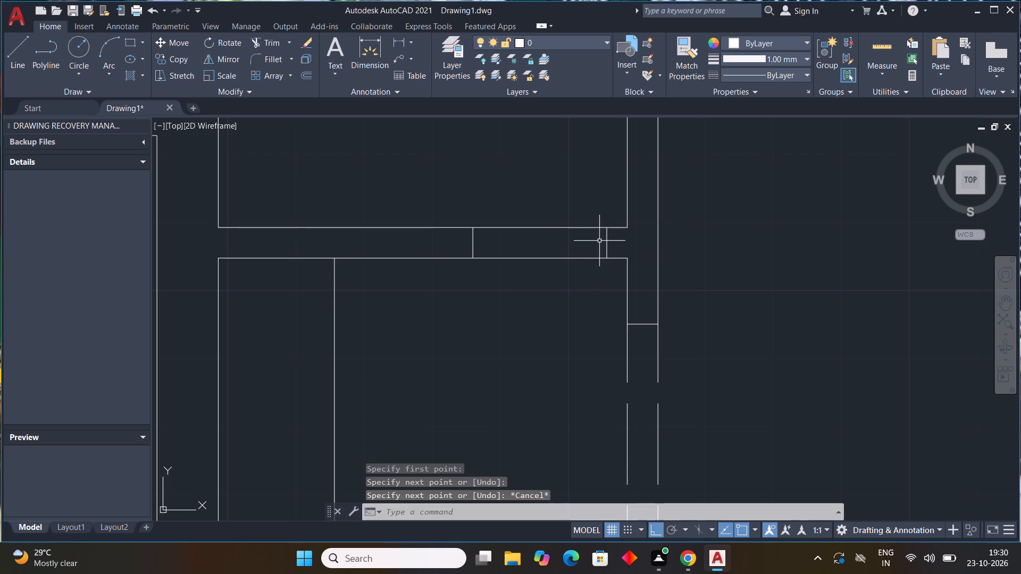
Trim both wall lines between the two jambs to open the doorway between the narrow central rooms.
{"action": "type", "text": "tr"}
{"action": "key", "text": "space"}
{"action": "left_click_drag", "start_coordinate": [563, 202], "coordinate": [573, 307]}
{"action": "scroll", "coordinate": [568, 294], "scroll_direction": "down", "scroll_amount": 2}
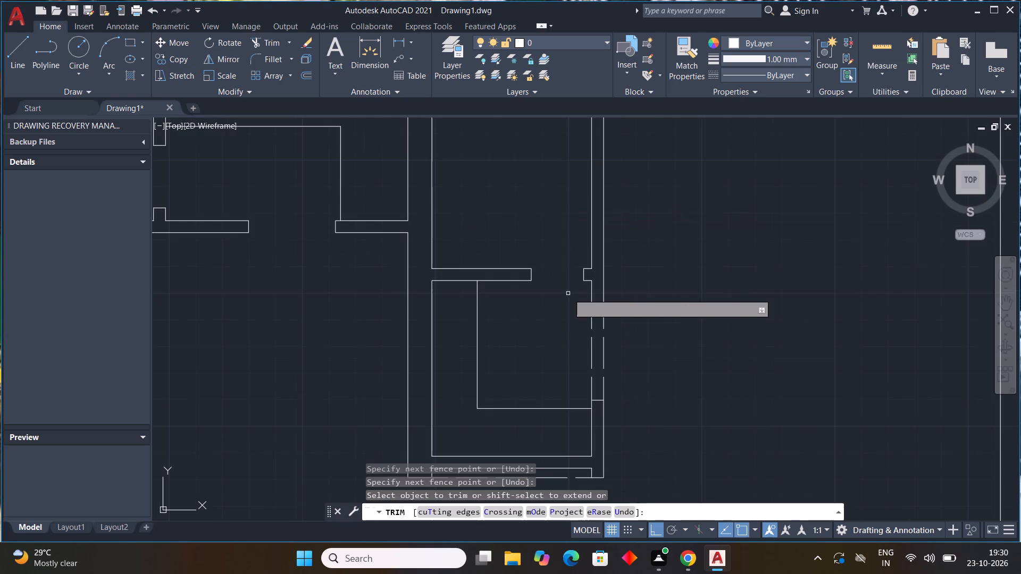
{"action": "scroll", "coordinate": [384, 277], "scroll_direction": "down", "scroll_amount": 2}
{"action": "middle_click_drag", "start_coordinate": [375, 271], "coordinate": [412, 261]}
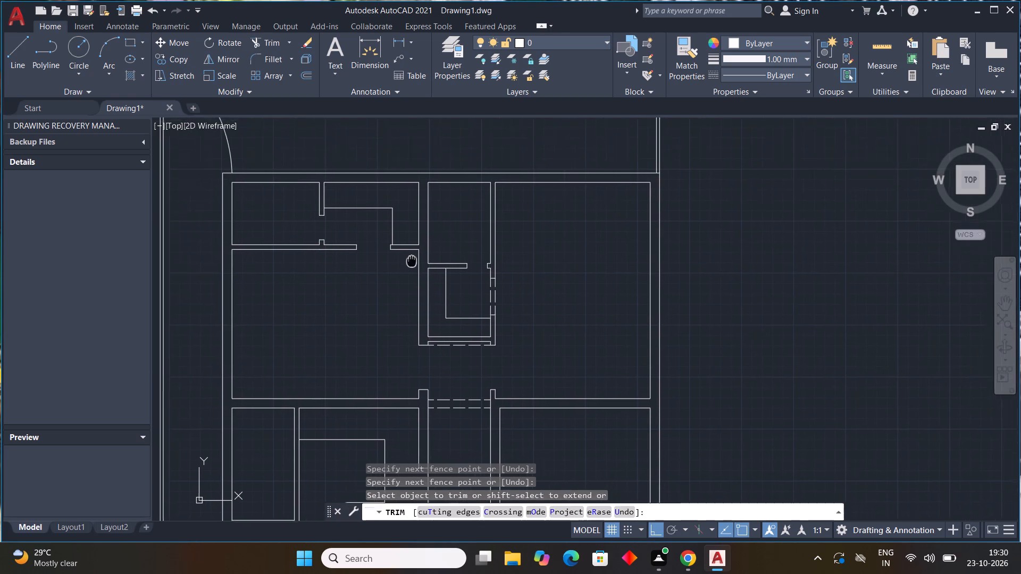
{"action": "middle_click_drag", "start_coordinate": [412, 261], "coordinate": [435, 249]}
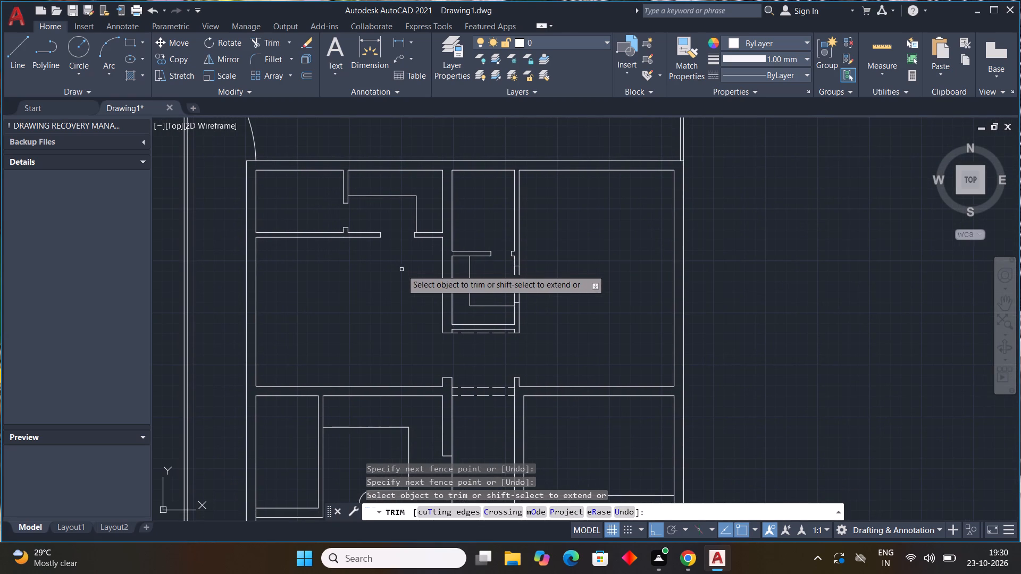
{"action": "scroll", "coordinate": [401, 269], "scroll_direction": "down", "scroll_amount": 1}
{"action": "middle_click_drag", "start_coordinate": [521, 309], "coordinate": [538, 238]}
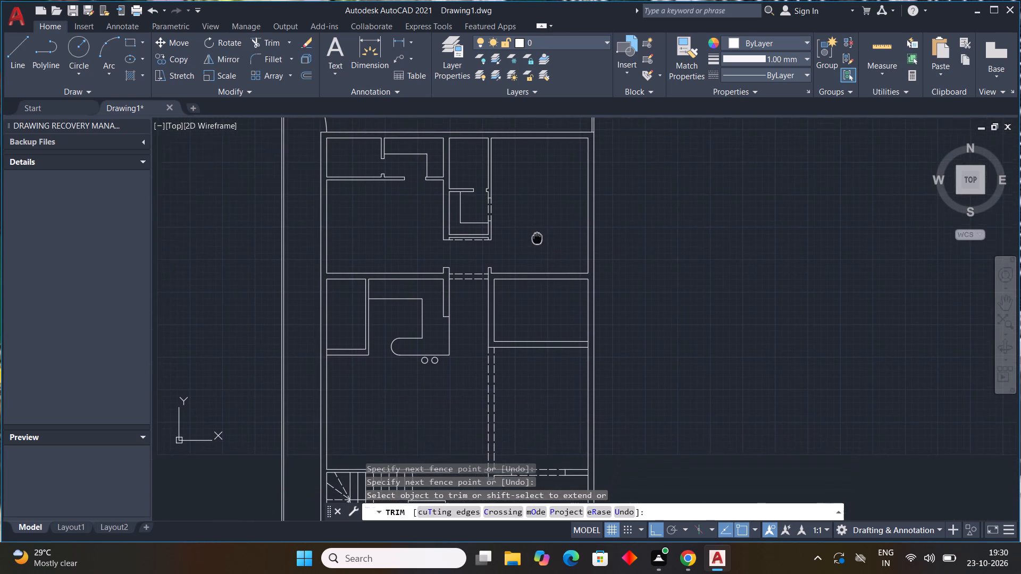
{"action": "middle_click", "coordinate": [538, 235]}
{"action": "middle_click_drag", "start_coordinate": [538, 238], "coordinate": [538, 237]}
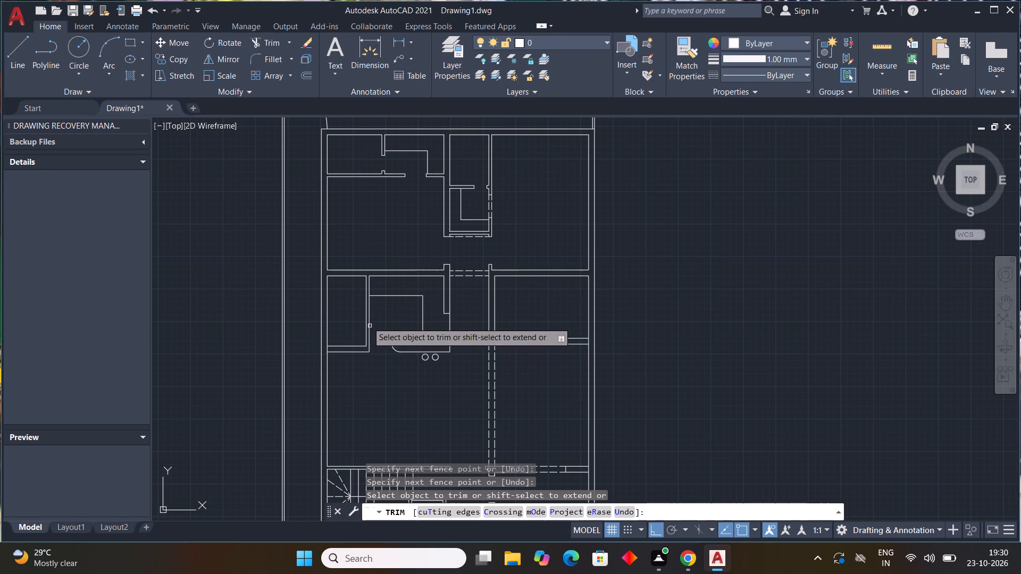
Draw two horizontal shelf lines, each about 5' long, across the small room beside the kitchen, the upper one level with the kitchen counter line.
{"action": "scroll", "coordinate": [368, 310], "scroll_direction": "up", "scroll_amount": 2}
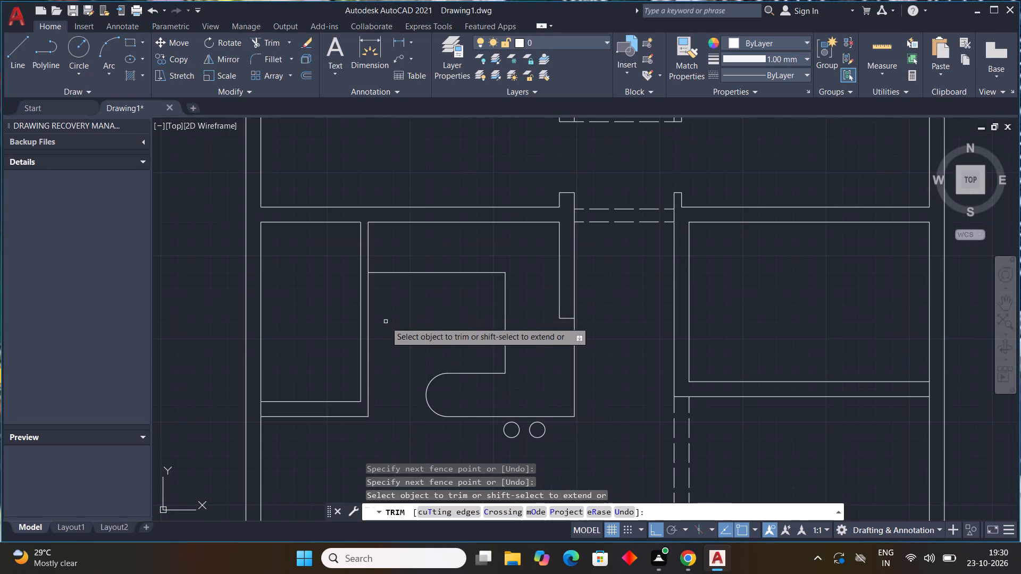
{"action": "key", "text": "Escape"}
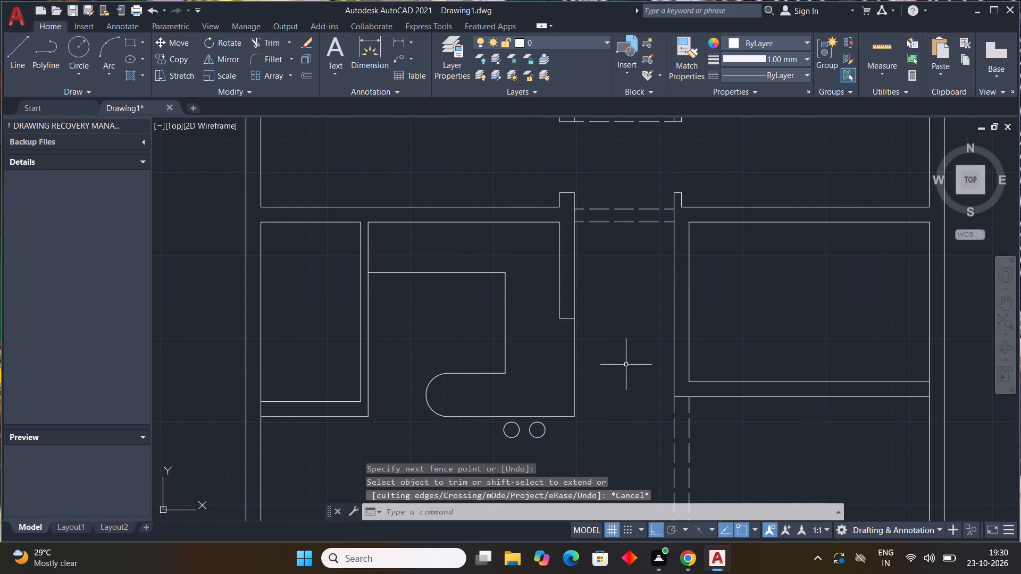
{"action": "type", "text": "l"}
{"action": "key", "text": "space"}
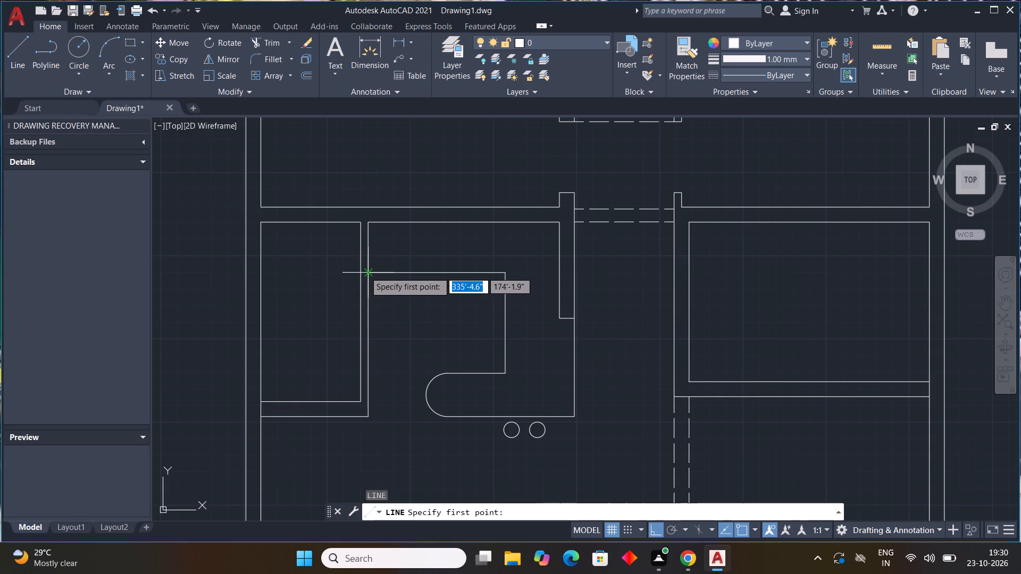
{"action": "left_click", "coordinate": [358, 273]}
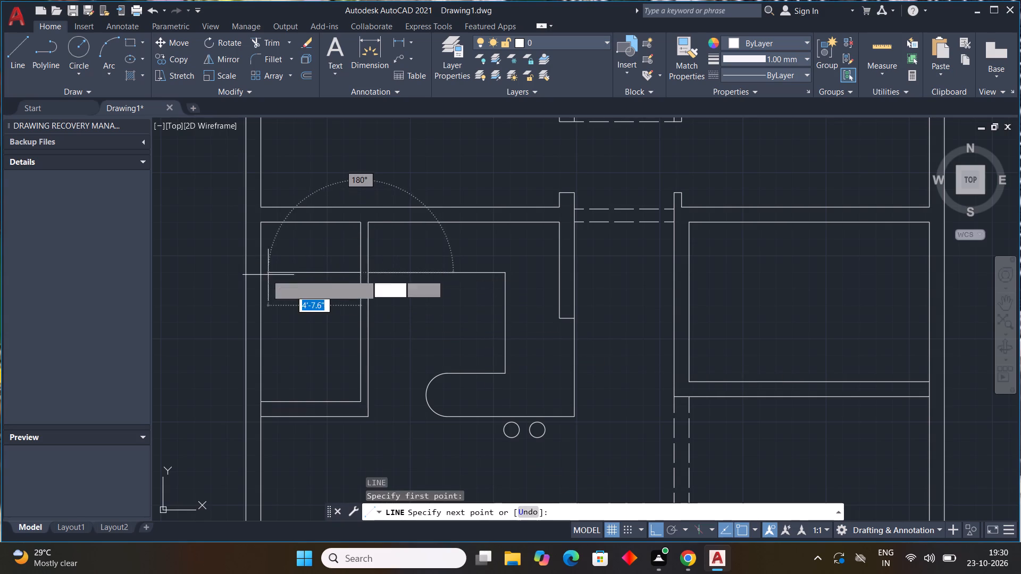
{"action": "left_click", "coordinate": [261, 274]}
{"action": "key", "text": "Escape"}
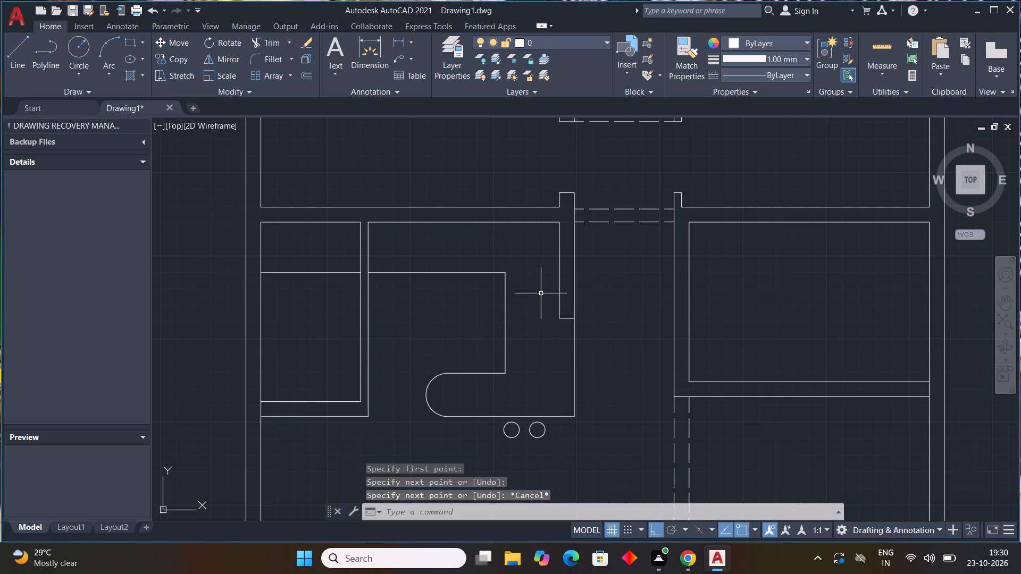
{"action": "key", "text": "l"}
{"action": "key", "text": "space"}
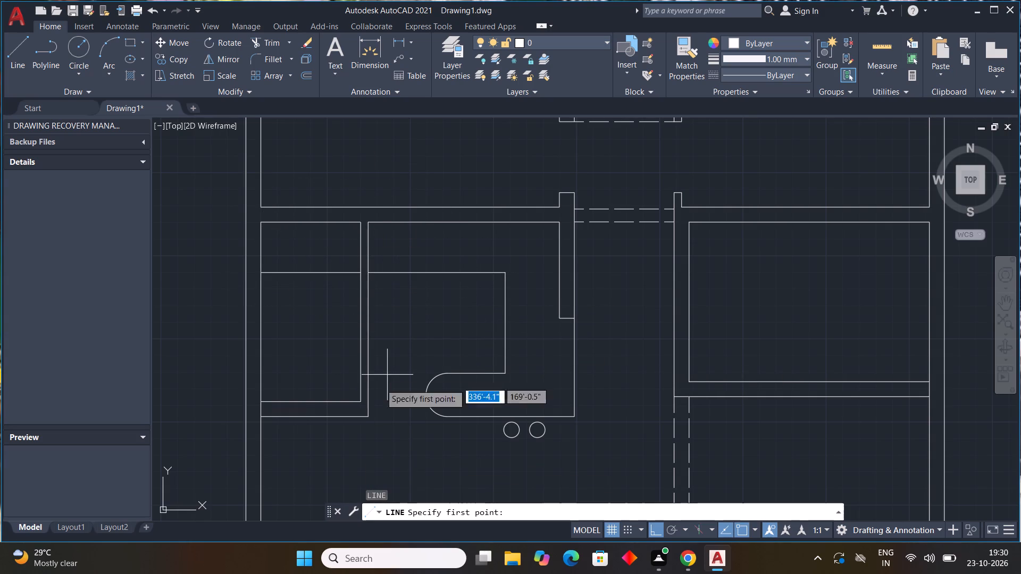
{"action": "left_click", "coordinate": [360, 356]}
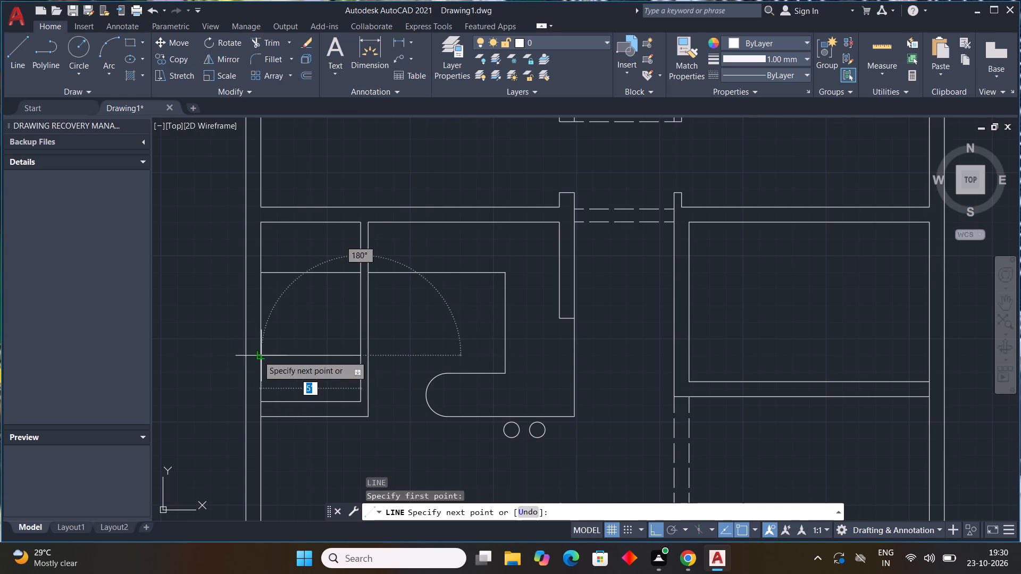
{"action": "left_click", "coordinate": [258, 358]}
{"action": "key", "text": "Escape"}
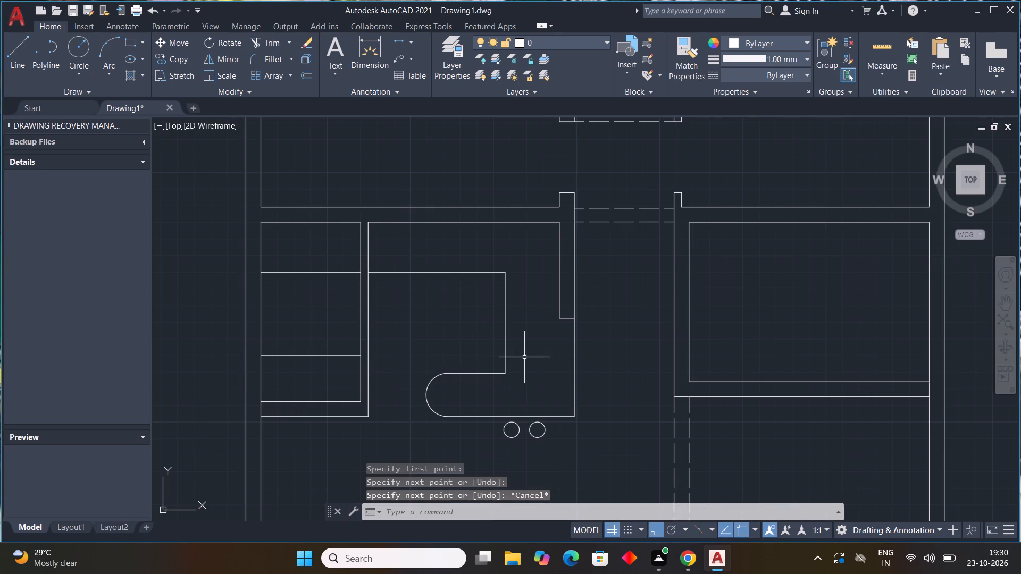
Draw two short jamb lines across the partition between the small room and the kitchen, marking a door opening between the shelf lines.
{"action": "key", "text": "l"}
{"action": "key", "text": "space"}
{"action": "scroll", "coordinate": [367, 325], "scroll_direction": "up", "scroll_amount": 3}
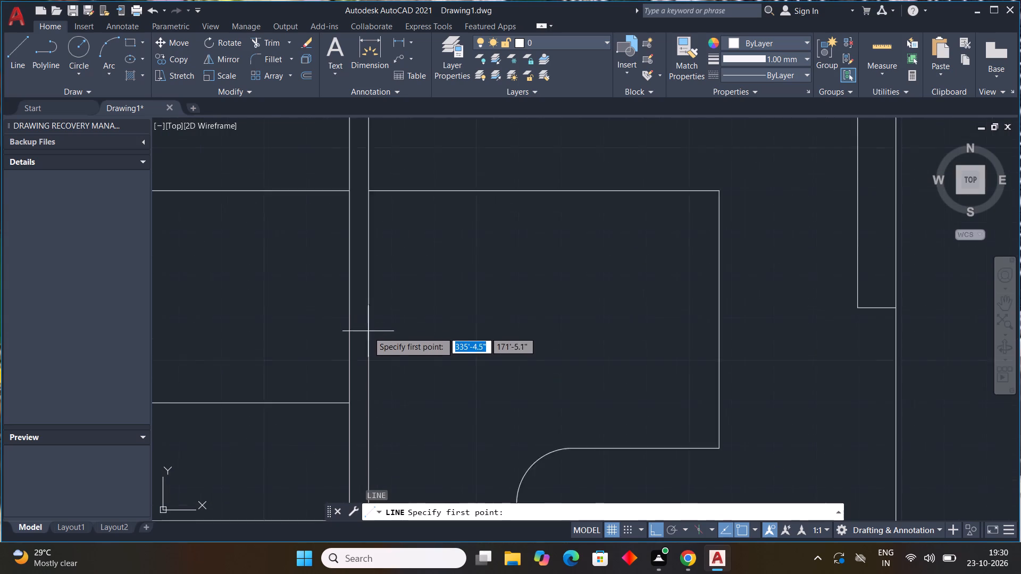
{"action": "middle_click_drag", "start_coordinate": [394, 345], "coordinate": [491, 326]}
{"action": "middle_click", "coordinate": [492, 325]}
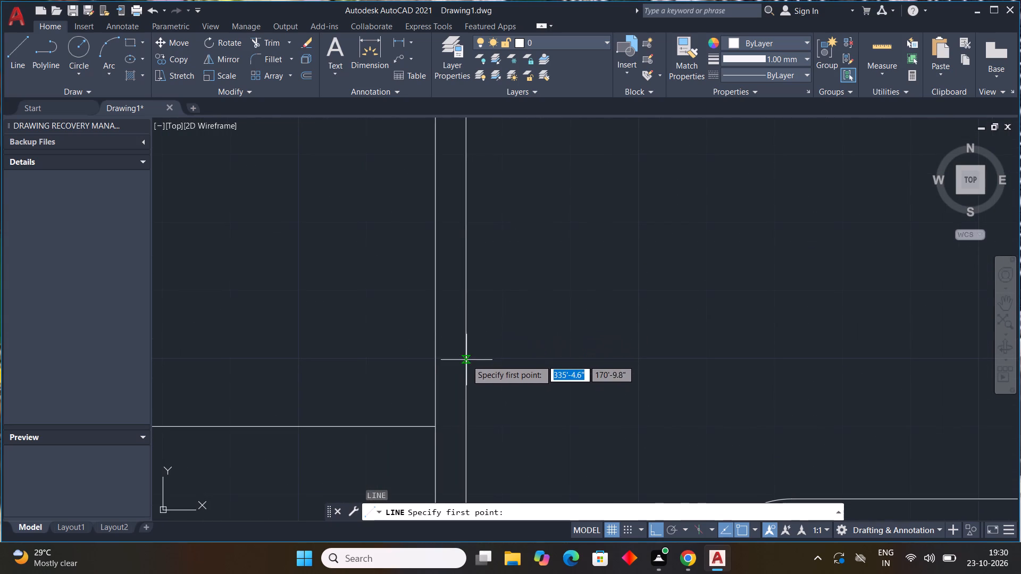
{"action": "left_click", "coordinate": [465, 356]}
{"action": "left_click", "coordinate": [438, 359]}
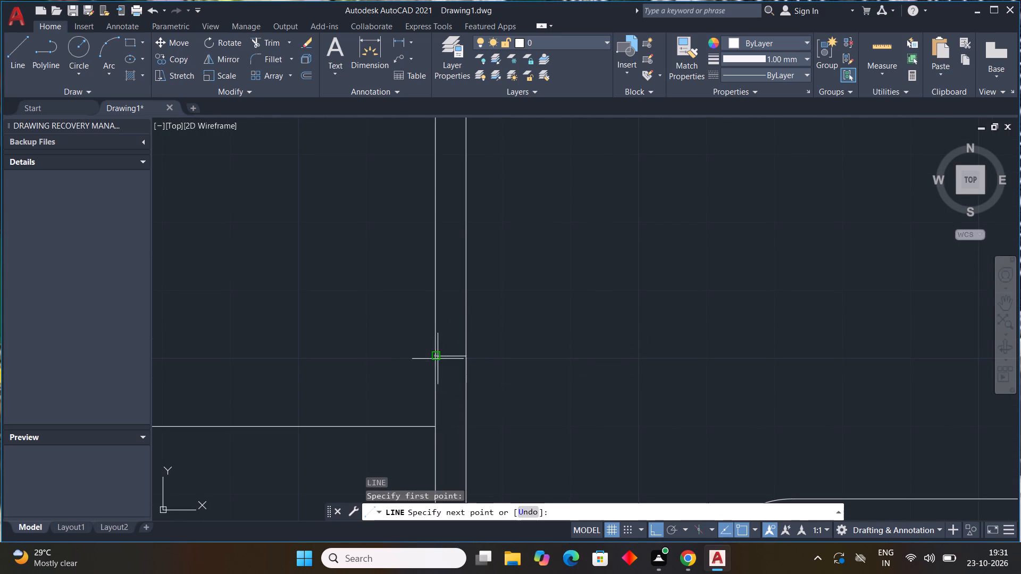
{"action": "key", "text": "Escape"}
{"action": "key", "text": "space"}
{"action": "scroll", "coordinate": [570, 358], "scroll_direction": "down", "scroll_amount": 3}
{"action": "scroll", "coordinate": [553, 318], "scroll_direction": "up", "scroll_amount": 1}
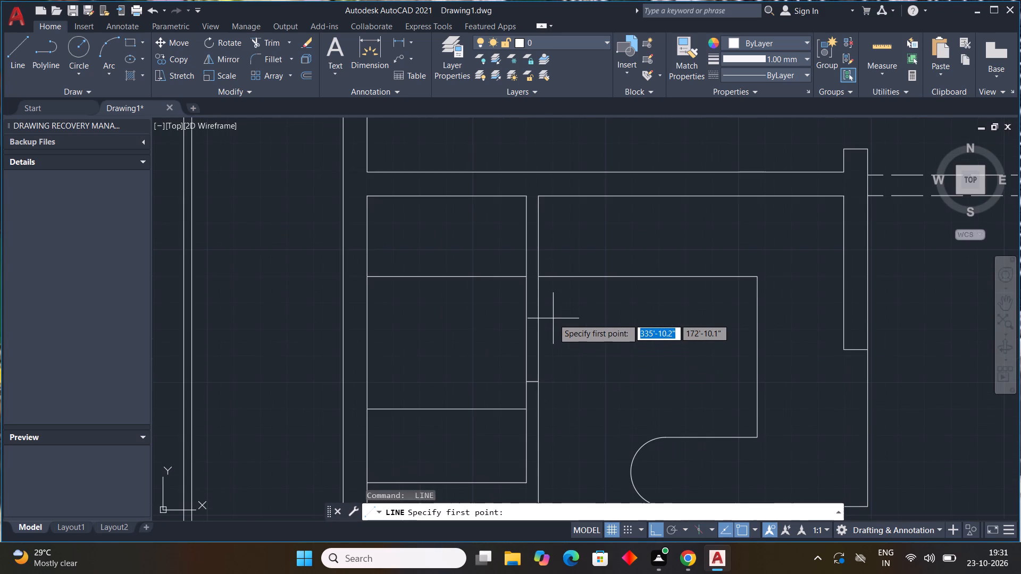
{"action": "scroll", "coordinate": [541, 306], "scroll_direction": "up", "scroll_amount": 1}
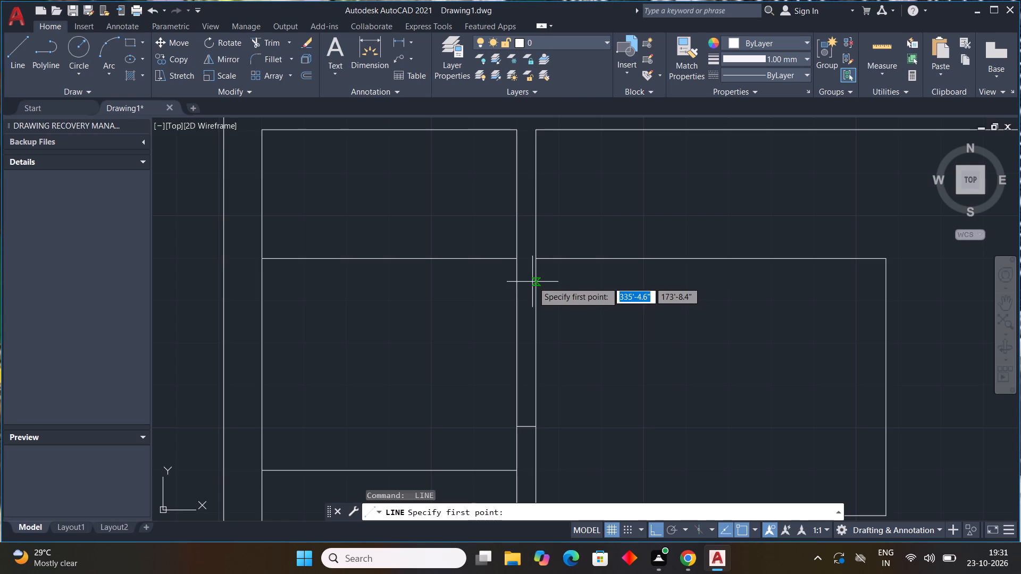
{"action": "left_click", "coordinate": [534, 282]}
{"action": "left_click", "coordinate": [521, 282]}
{"action": "key", "text": "Escape"}
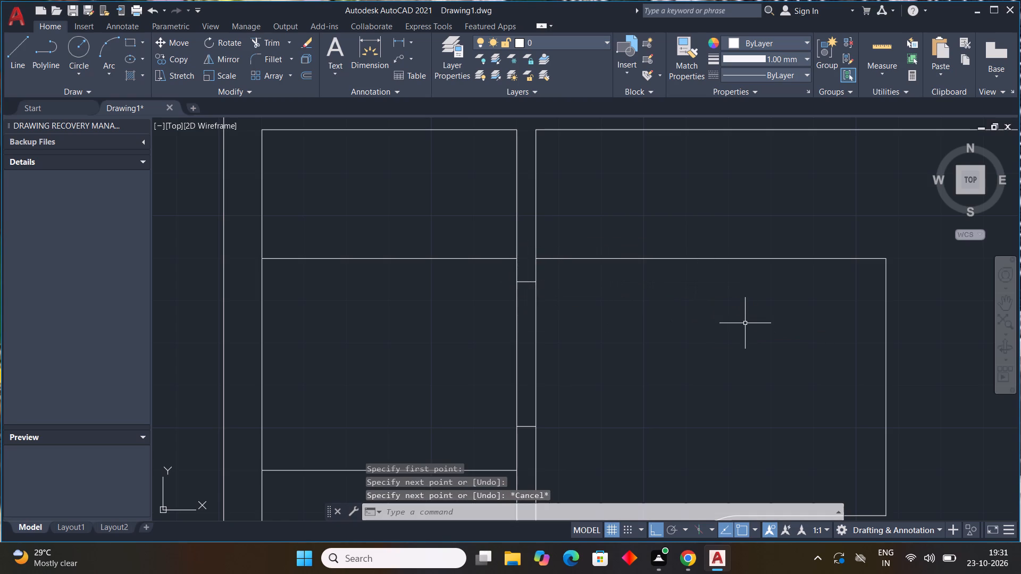
Trim both partition lines between the two jambs to open the doorway between the small room and the kitchen.
{"action": "type", "text": "tr"}
{"action": "key", "text": "space"}
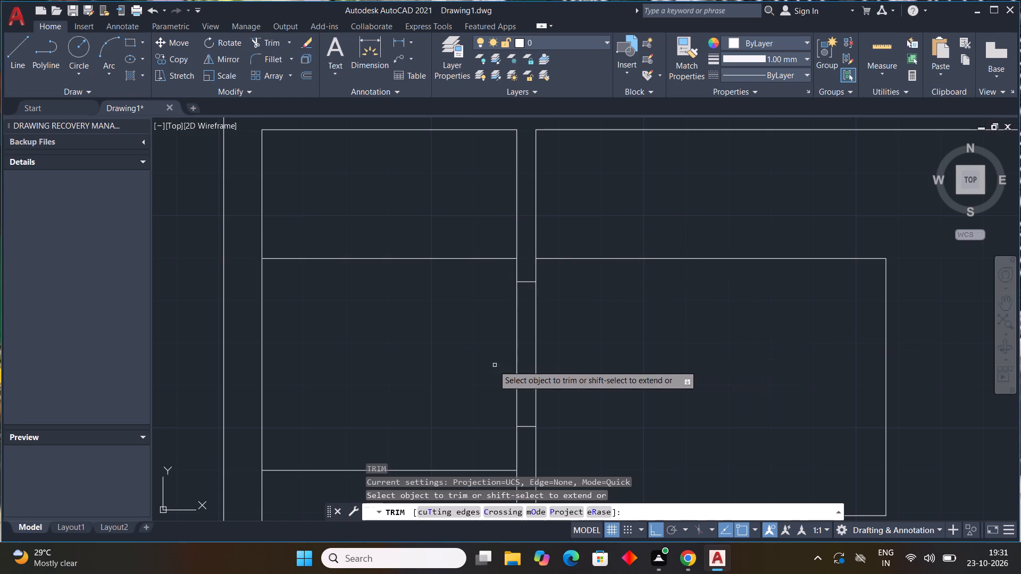
{"action": "left_click_drag", "start_coordinate": [489, 365], "coordinate": [587, 361]}
{"action": "scroll", "coordinate": [588, 360], "scroll_direction": "down", "scroll_amount": 3}
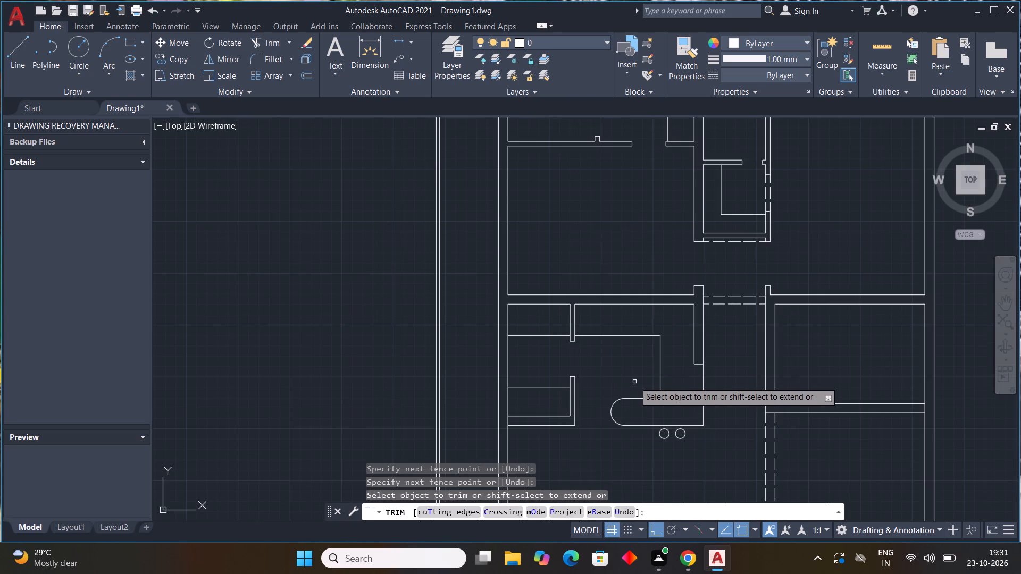
{"action": "key", "text": "Escape"}
{"action": "key", "text": "Escape"}
{"action": "key", "text": "Escape"}
{"action": "key", "text": "Escape"}
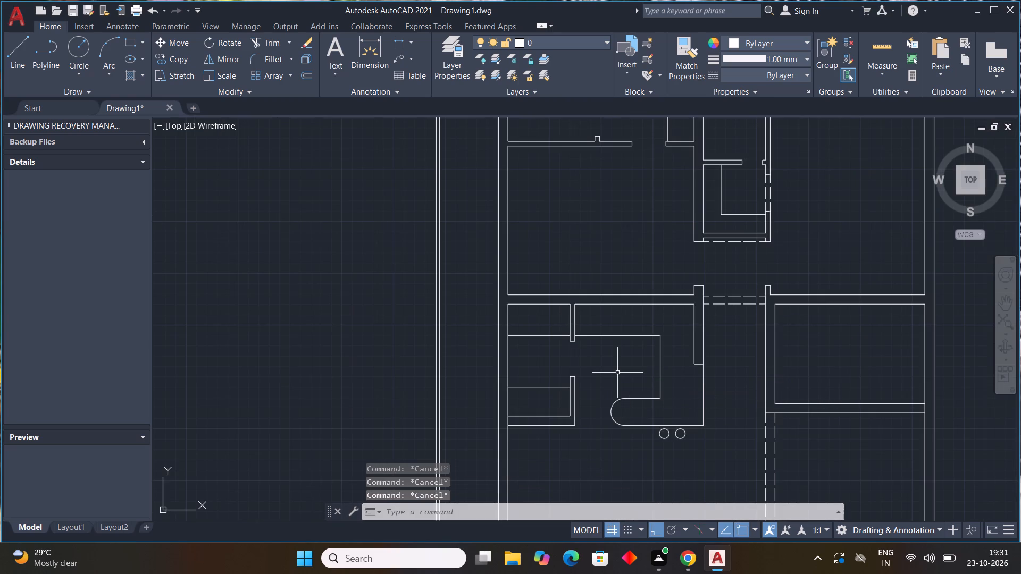
{"action": "key", "text": "Escape"}
{"action": "scroll", "coordinate": [617, 372], "scroll_direction": "down", "scroll_amount": 2}
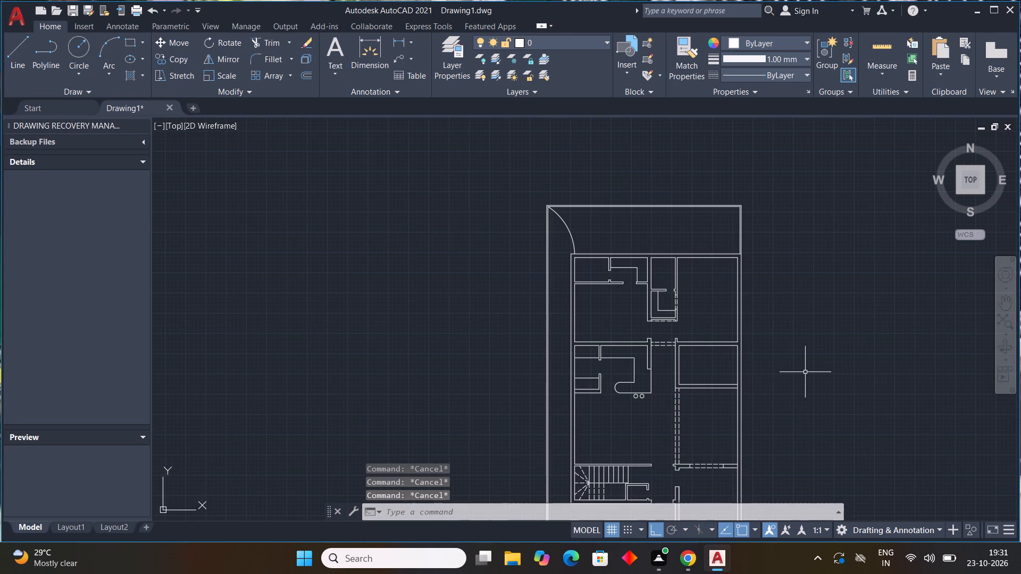
Draw a short jamb line across the passage-side wall of the room opposite the kitchen, just below its upper corner.
{"action": "key", "text": "l"}
{"action": "key", "text": "space"}
{"action": "scroll", "coordinate": [676, 372], "scroll_direction": "up", "scroll_amount": 4}
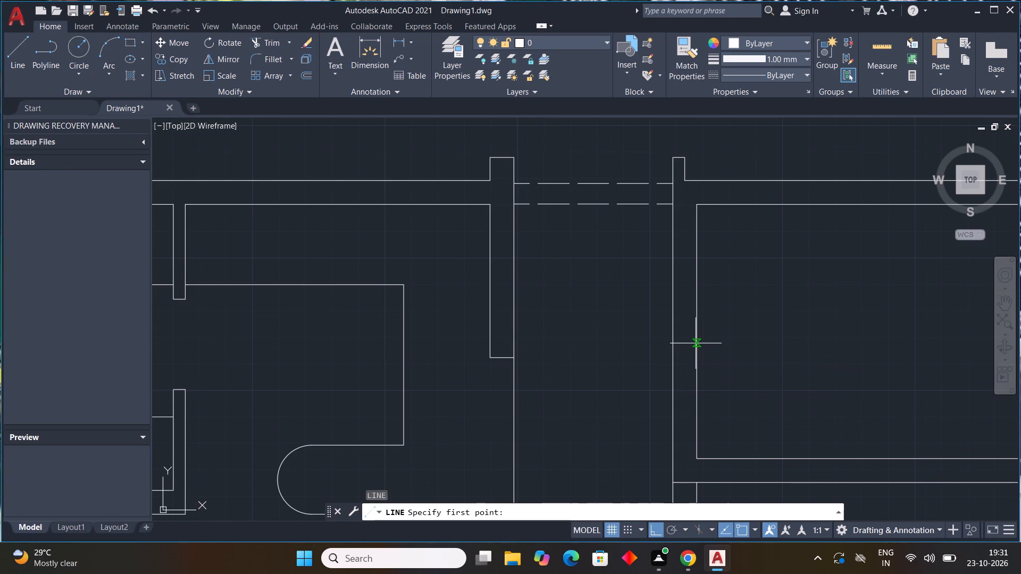
{"action": "left_click", "coordinate": [698, 226]}
{"action": "left_click", "coordinate": [671, 229]}
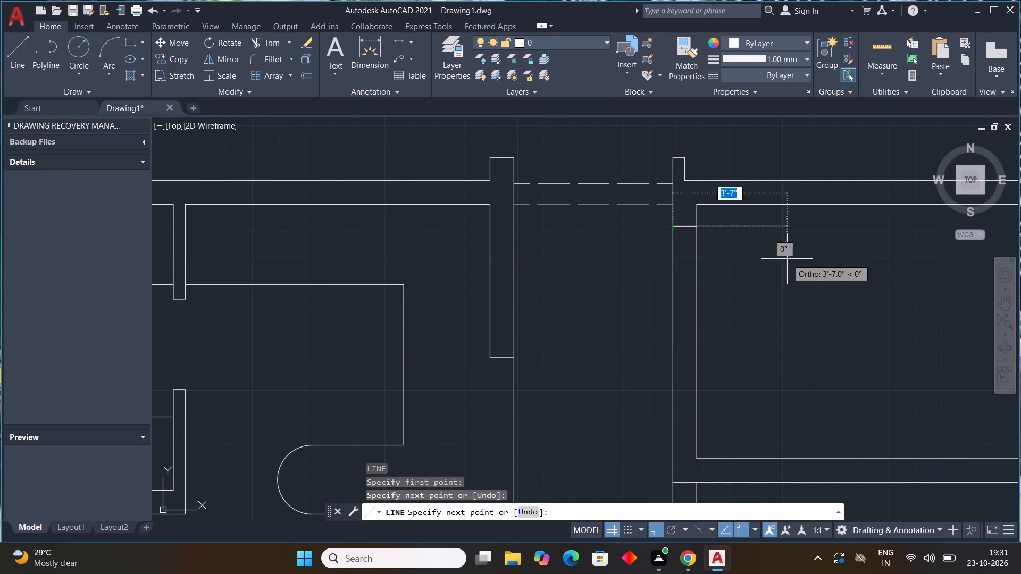
{"action": "key", "text": "Escape"}
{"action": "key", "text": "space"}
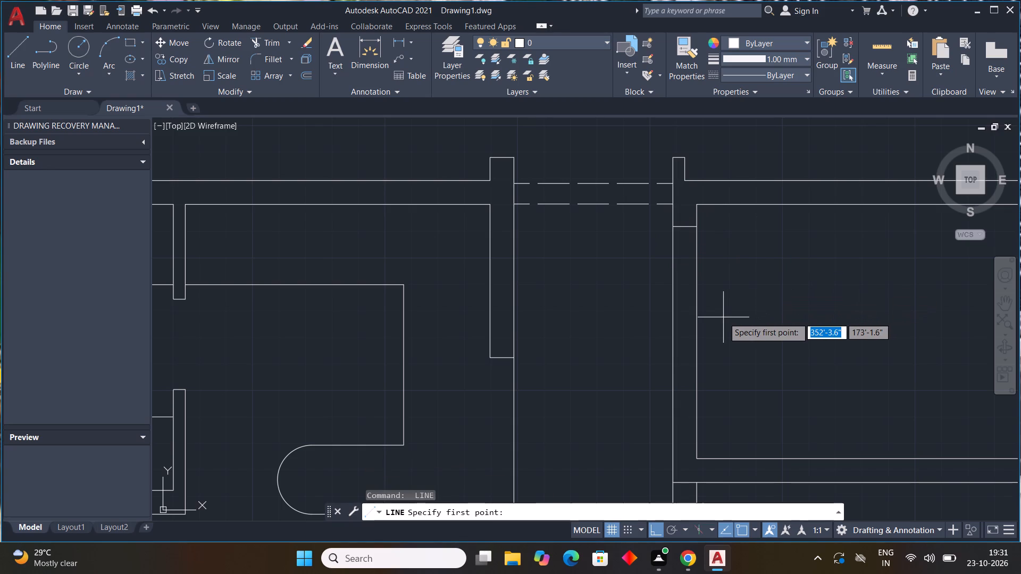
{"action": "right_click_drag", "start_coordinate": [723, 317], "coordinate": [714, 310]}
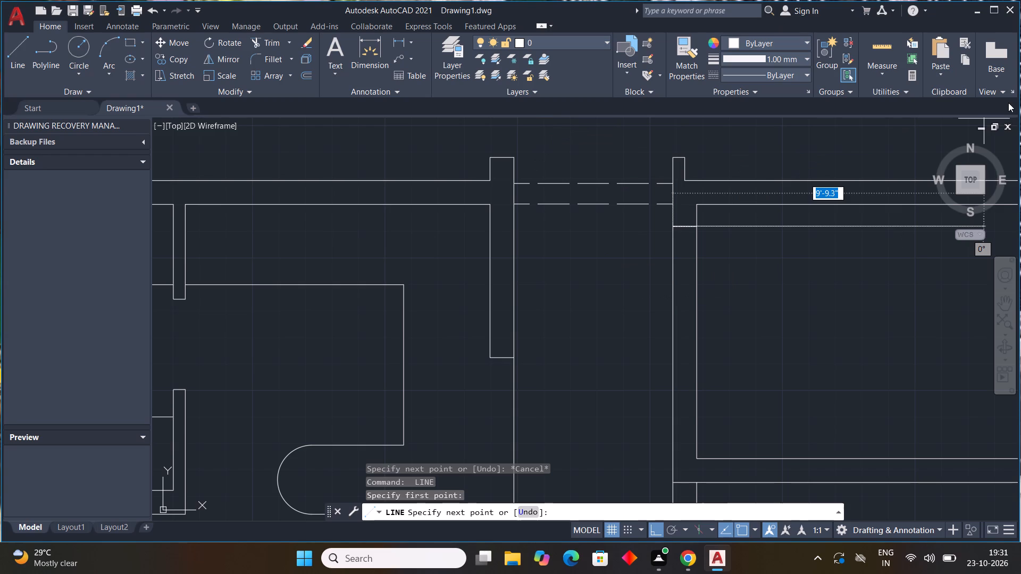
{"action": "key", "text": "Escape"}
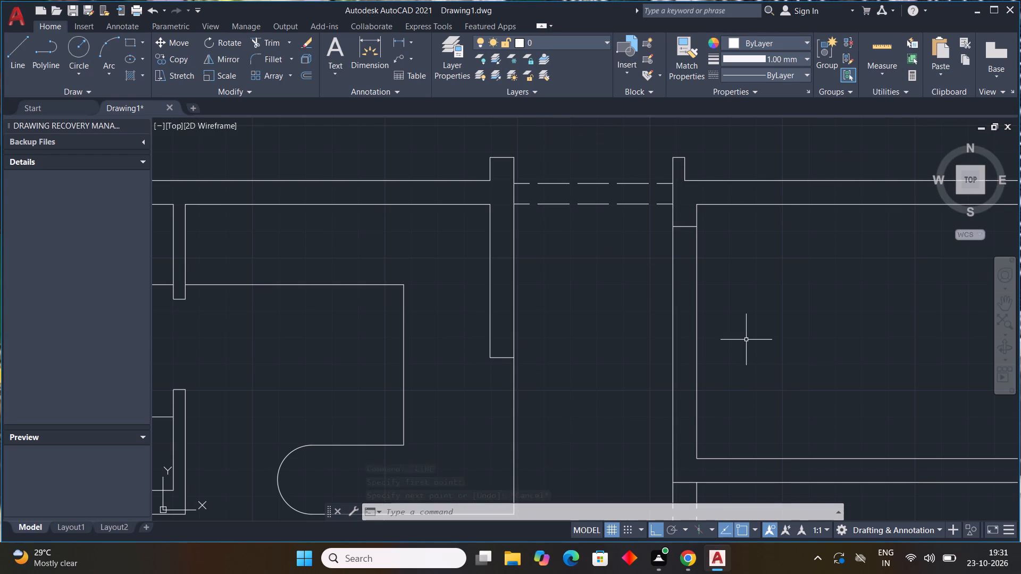
Draw a second jamb line lower across the same passage-side wall to mark the other side of the door opening.
{"action": "type", "text": "l"}
{"action": "key", "text": "space"}
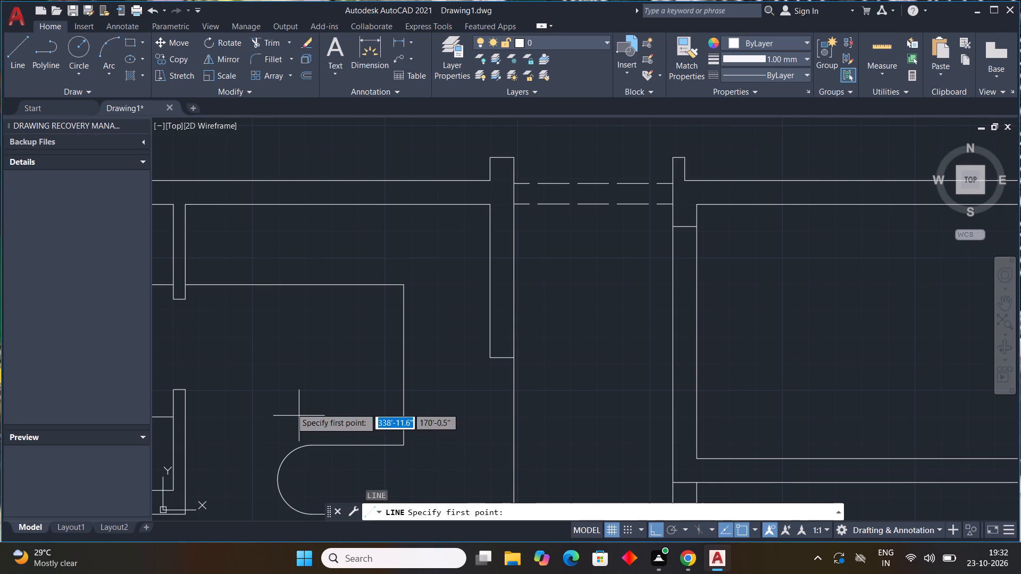
{"action": "scroll", "coordinate": [646, 308], "scroll_direction": "down", "scroll_amount": 1}
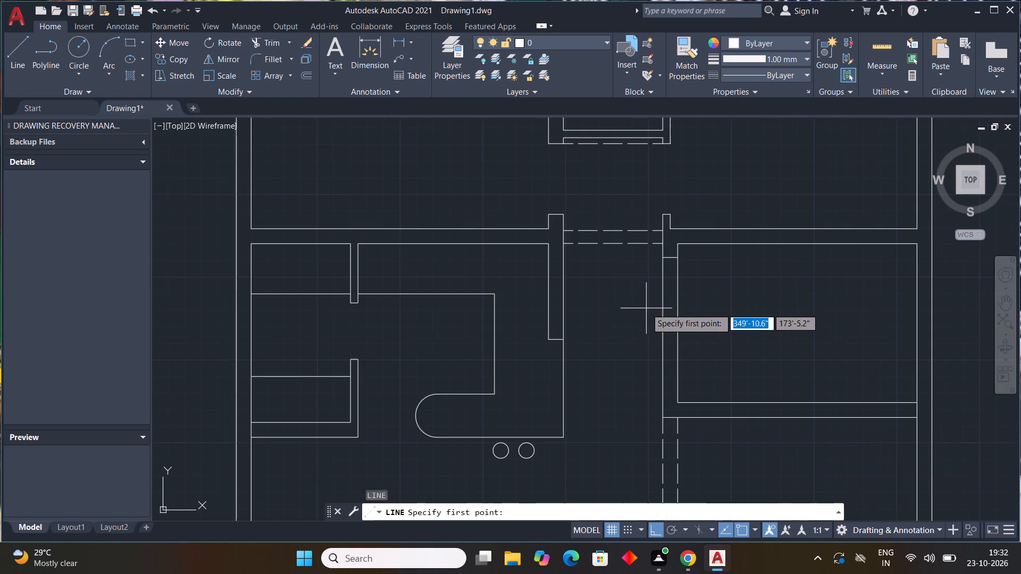
{"action": "left_click", "coordinate": [679, 326]}
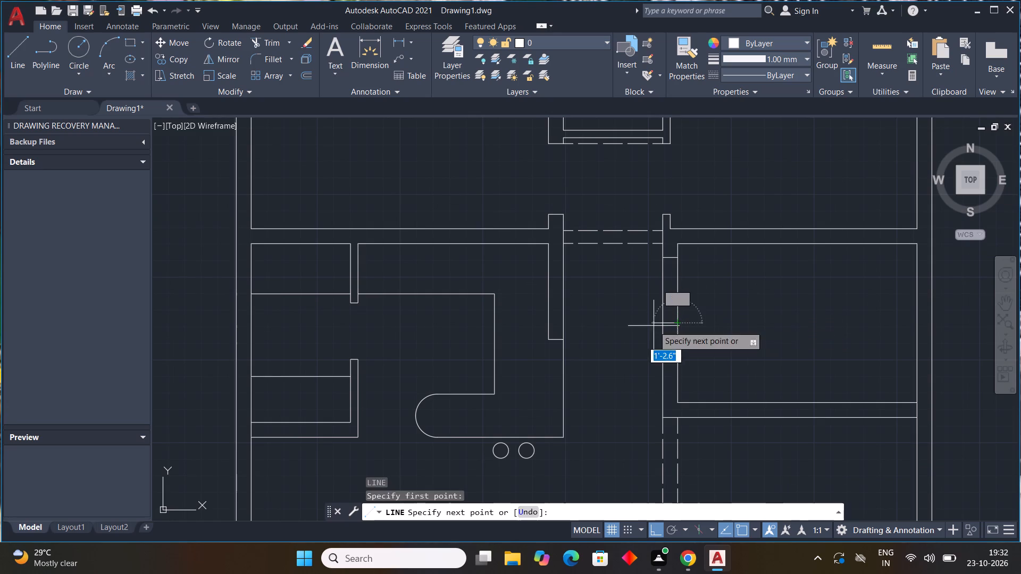
{"action": "left_click", "coordinate": [660, 326]}
{"action": "key", "text": "Escape"}
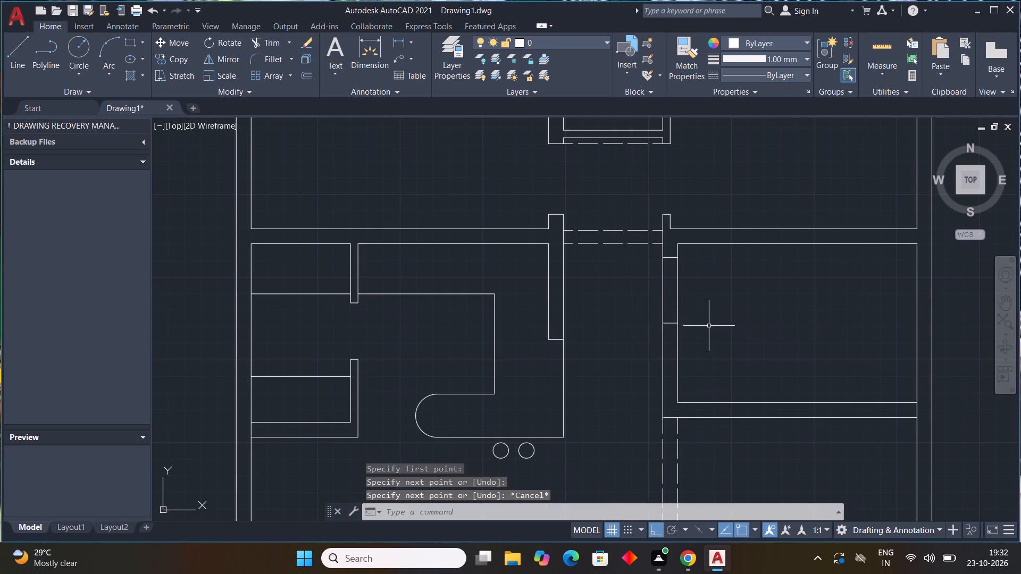
Draw an L-shaped counter line in the room opposite the kitchen, about 9' across from the passage-side wall and about 5'-4" up to the upper wall.
{"action": "key", "text": "l"}
{"action": "key", "text": "space"}
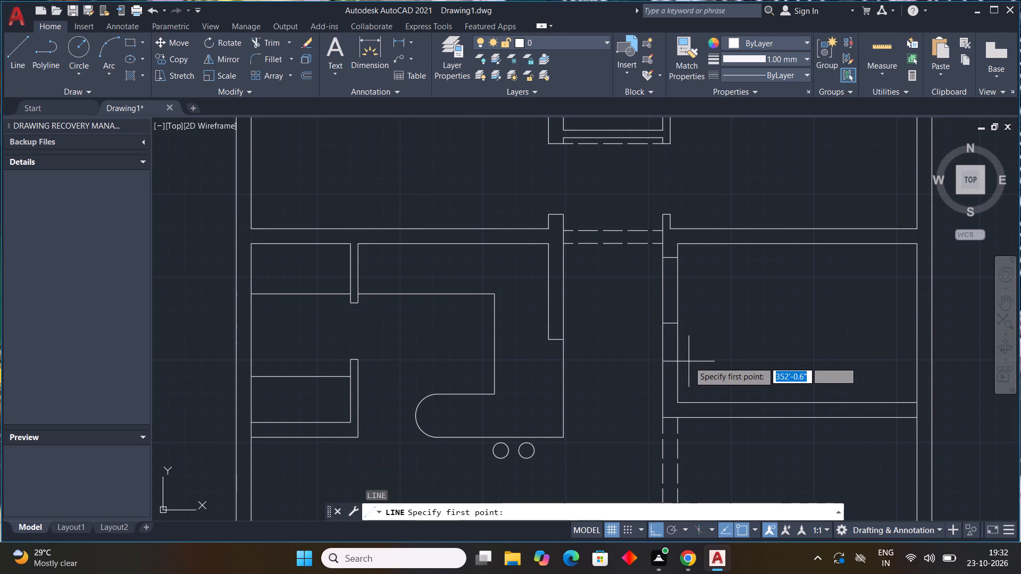
{"action": "left_click", "coordinate": [680, 350]}
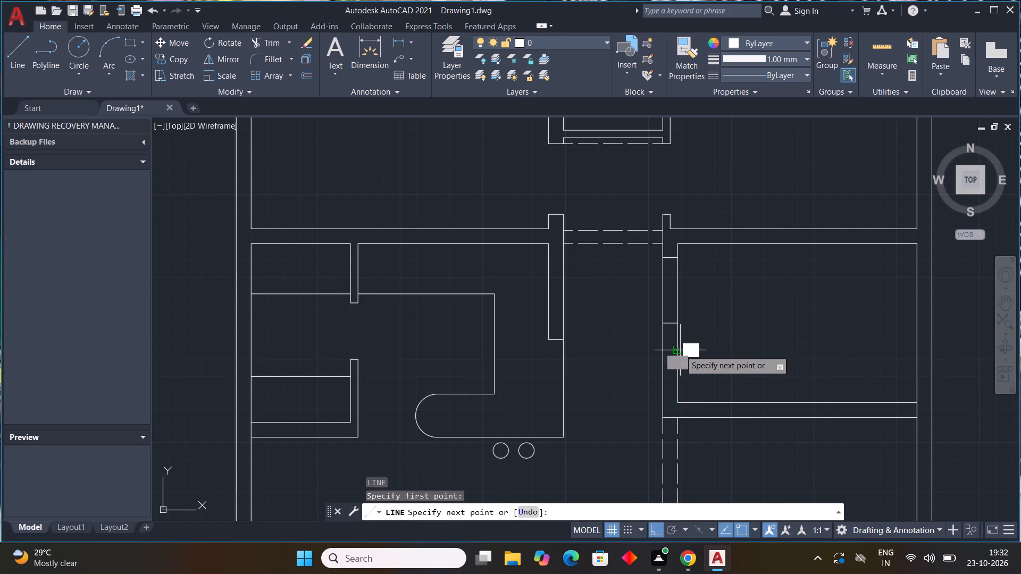
{"action": "left_click", "coordinate": [857, 354]}
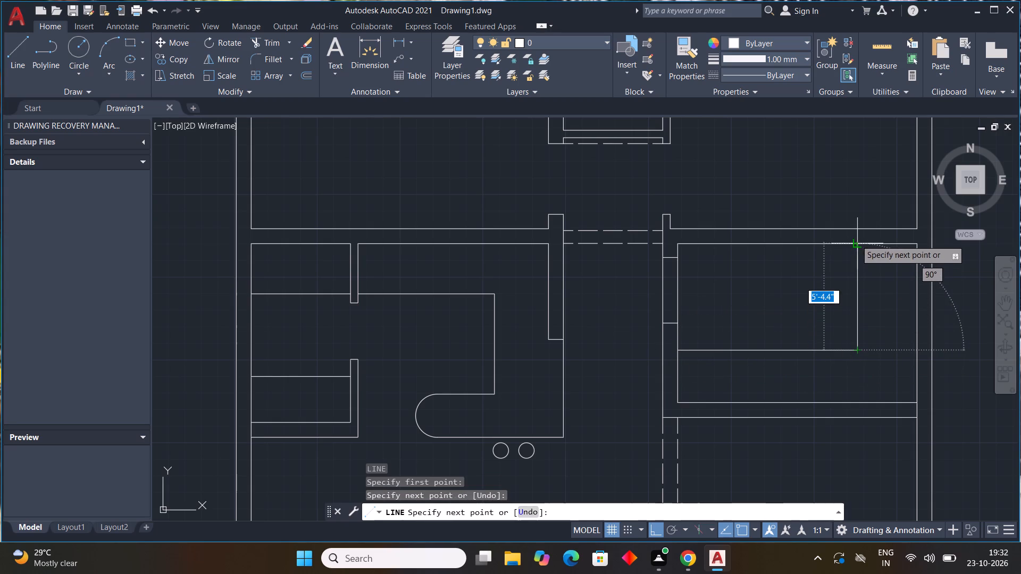
{"action": "left_click", "coordinate": [856, 240]}
{"action": "key", "text": "Escape"}
{"action": "key", "text": "Escape"}
{"action": "key", "text": "Escape"}
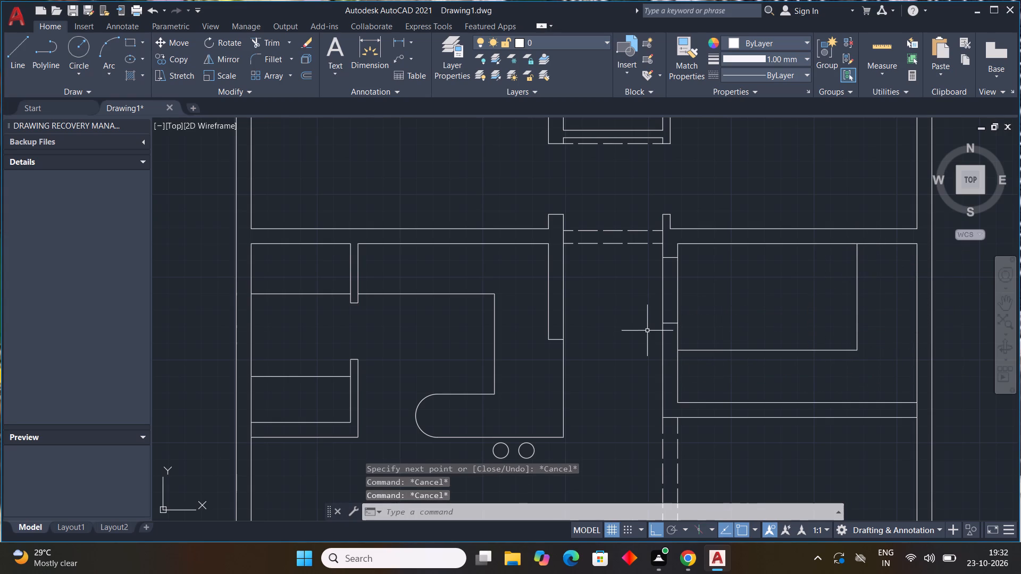
Trim both passage-side wall lines between the two jambs to open the doorway into the room opposite the kitchen.
{"action": "key", "text": "t"}
{"action": "key", "text": "r"}
{"action": "key", "text": "space"}
{"action": "left_click_drag", "start_coordinate": [639, 302], "coordinate": [724, 302]}
{"action": "key", "text": "Escape"}
{"action": "key", "text": "Escape"}
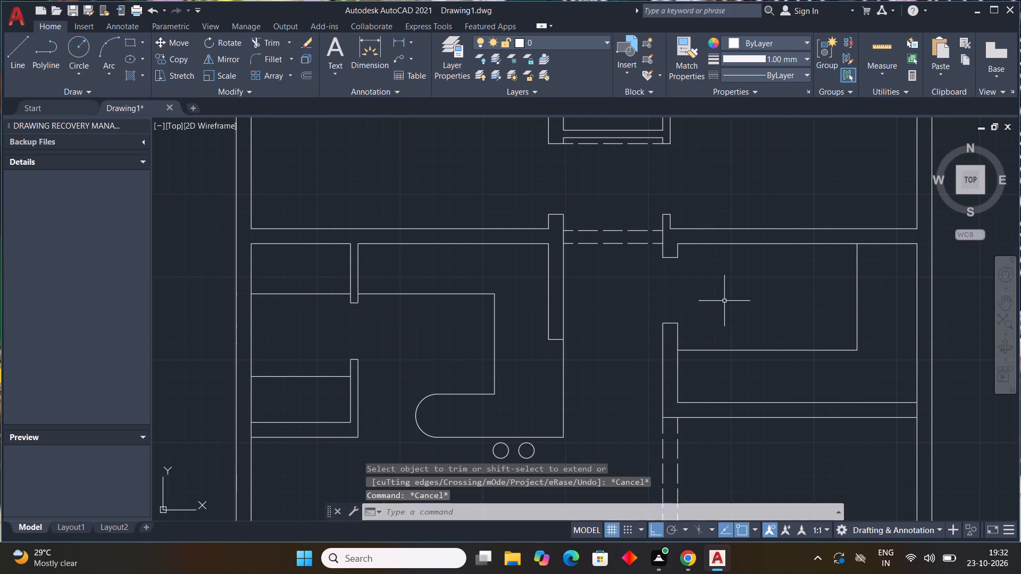
{"action": "key", "text": "Escape"}
{"action": "key", "text": "Escape"}
{"action": "key", "text": "Escape"}
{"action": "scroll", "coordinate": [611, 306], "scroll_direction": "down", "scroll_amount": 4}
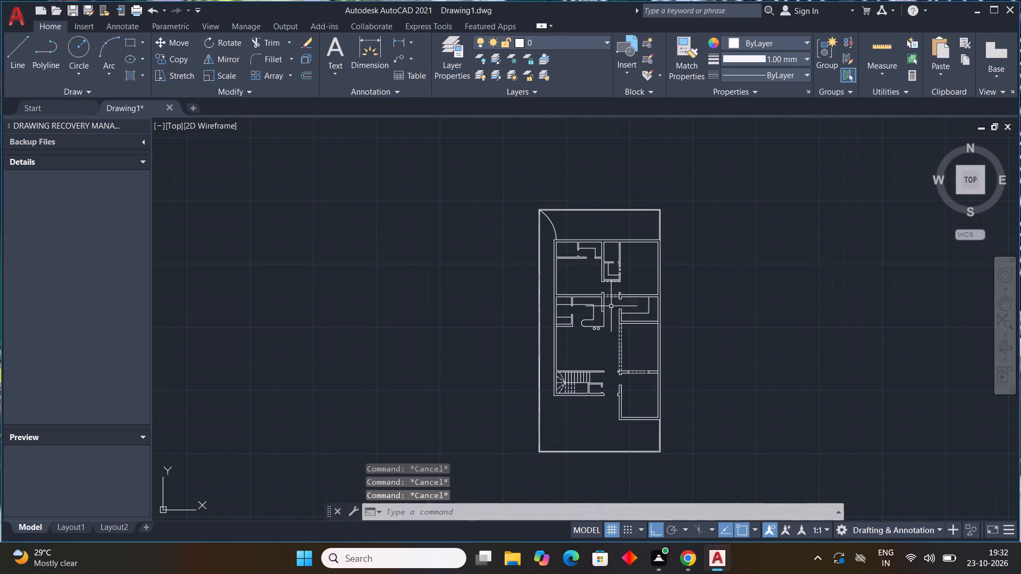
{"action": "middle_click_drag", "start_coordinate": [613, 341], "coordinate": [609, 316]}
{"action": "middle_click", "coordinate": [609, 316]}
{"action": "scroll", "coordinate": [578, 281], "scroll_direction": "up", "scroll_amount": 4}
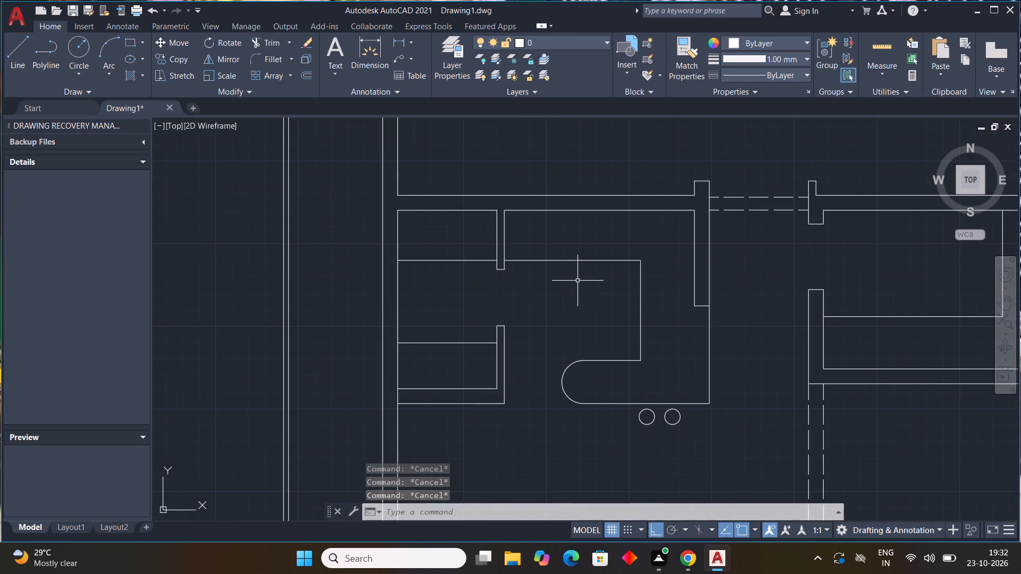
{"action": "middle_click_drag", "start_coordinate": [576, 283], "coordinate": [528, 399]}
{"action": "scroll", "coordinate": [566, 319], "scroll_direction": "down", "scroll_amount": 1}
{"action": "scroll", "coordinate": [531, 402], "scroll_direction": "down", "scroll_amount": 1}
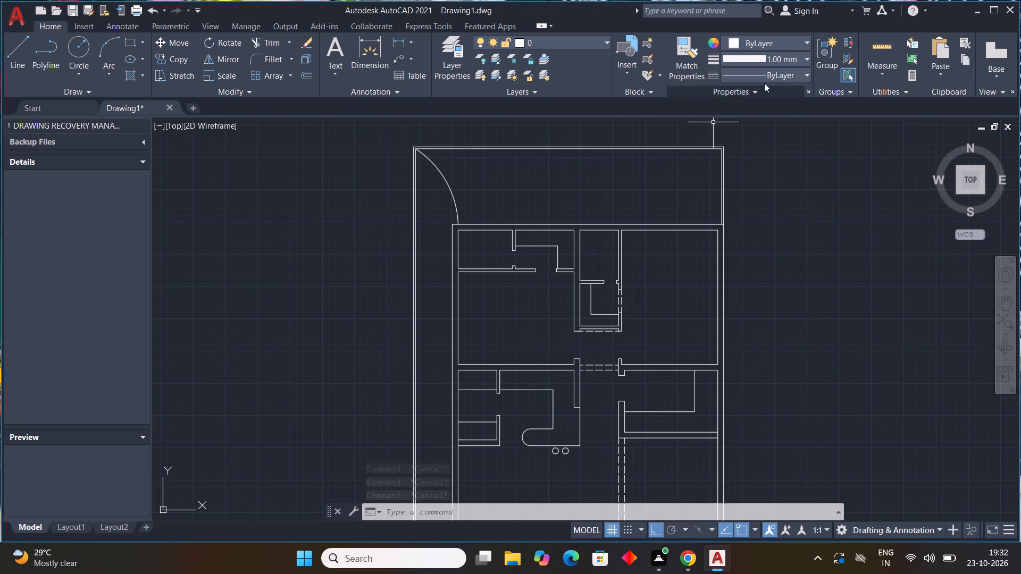
Using a dashed ACAD linetype, draw two parallel lines about 2'-8.6" long across the lower-wall door opening of the plan's upper-left counter room.
{"action": "left_click", "coordinate": [764, 76]}
{"action": "left_click", "coordinate": [750, 121]}
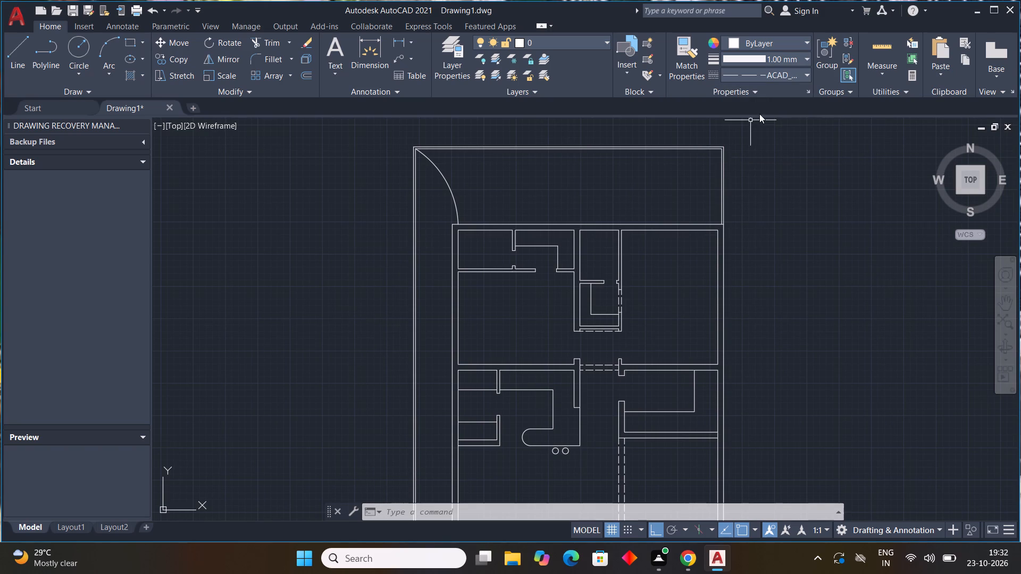
{"action": "scroll", "coordinate": [559, 266], "scroll_direction": "up", "scroll_amount": 3}
{"action": "type", "text": "l"}
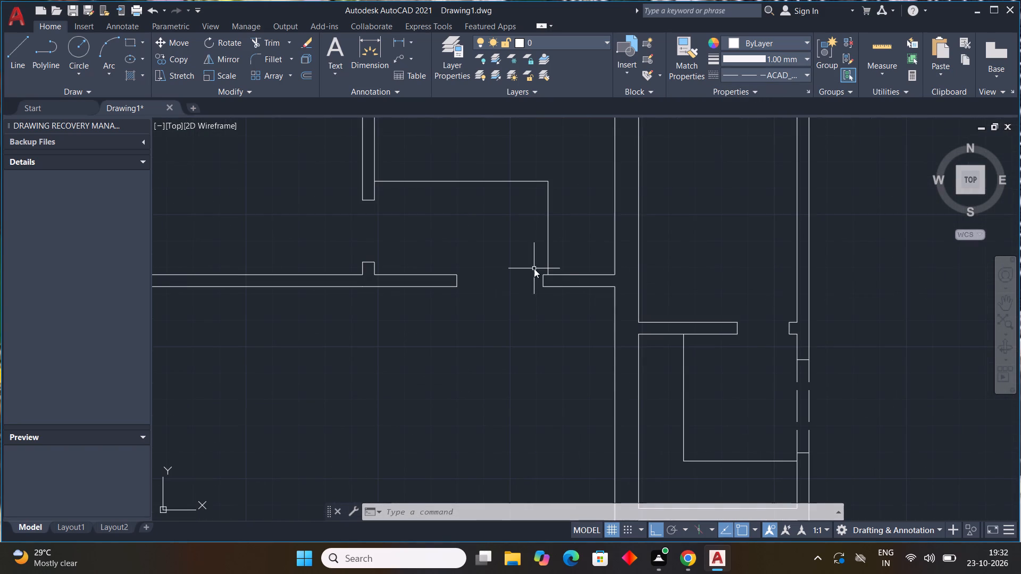
{"action": "key", "text": "space"}
{"action": "left_click", "coordinate": [457, 273]}
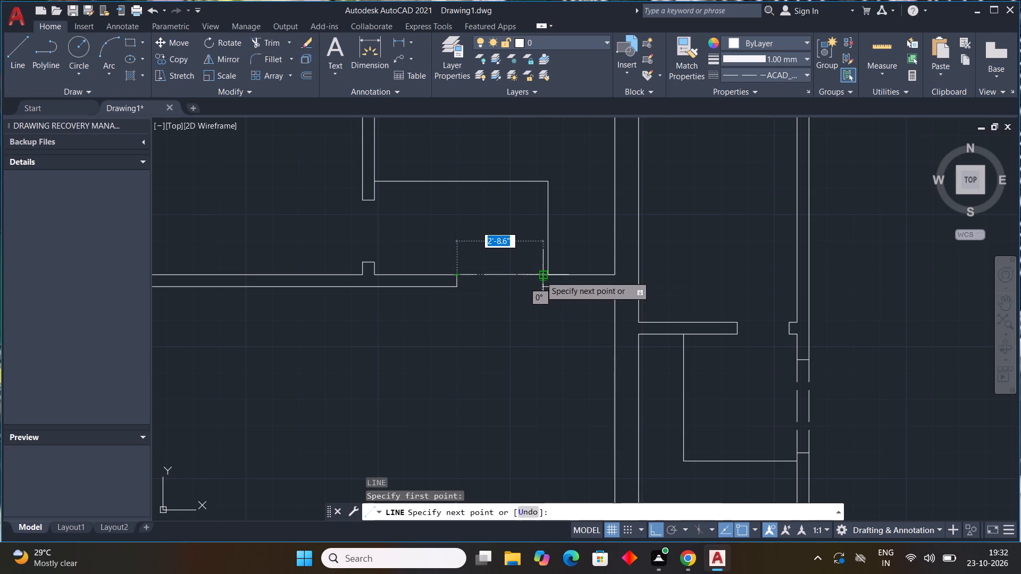
{"action": "scroll", "coordinate": [540, 276], "scroll_direction": "up", "scroll_amount": 3}
{"action": "left_click", "coordinate": [554, 272]}
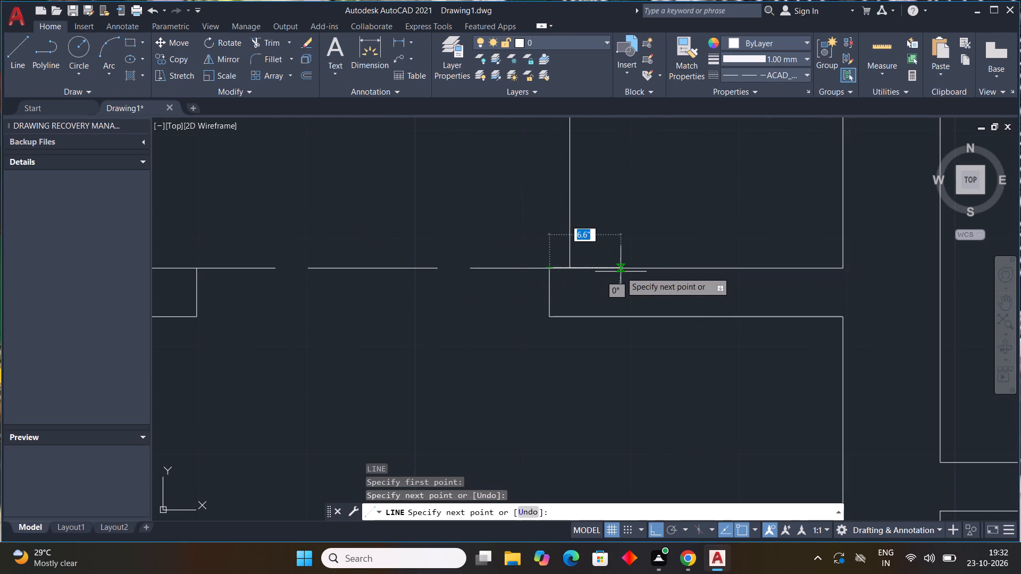
{"action": "key", "text": "Escape"}
{"action": "key", "text": "space"}
{"action": "scroll", "coordinate": [553, 293], "scroll_direction": "down", "scroll_amount": 1}
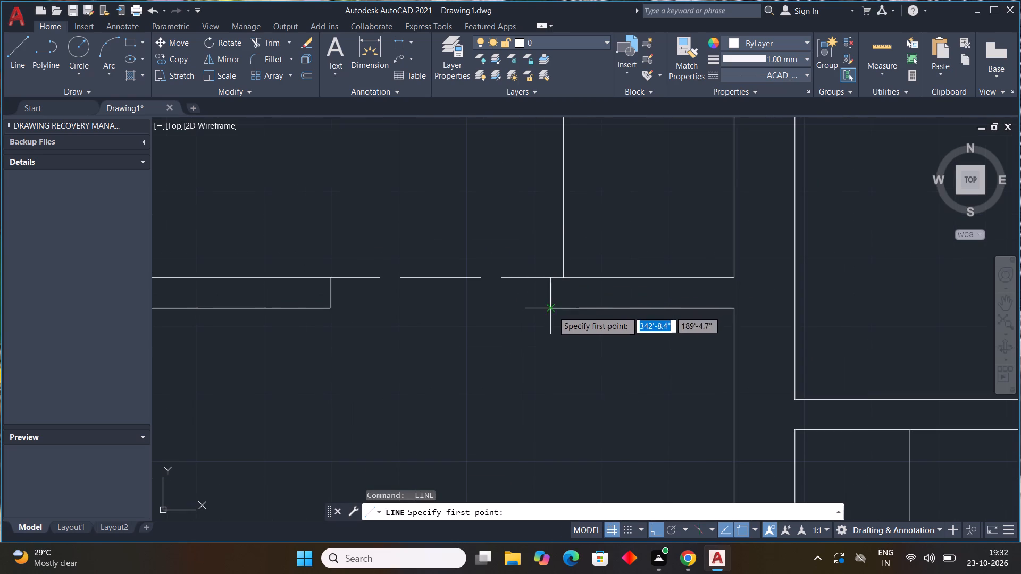
{"action": "left_click", "coordinate": [551, 309]}
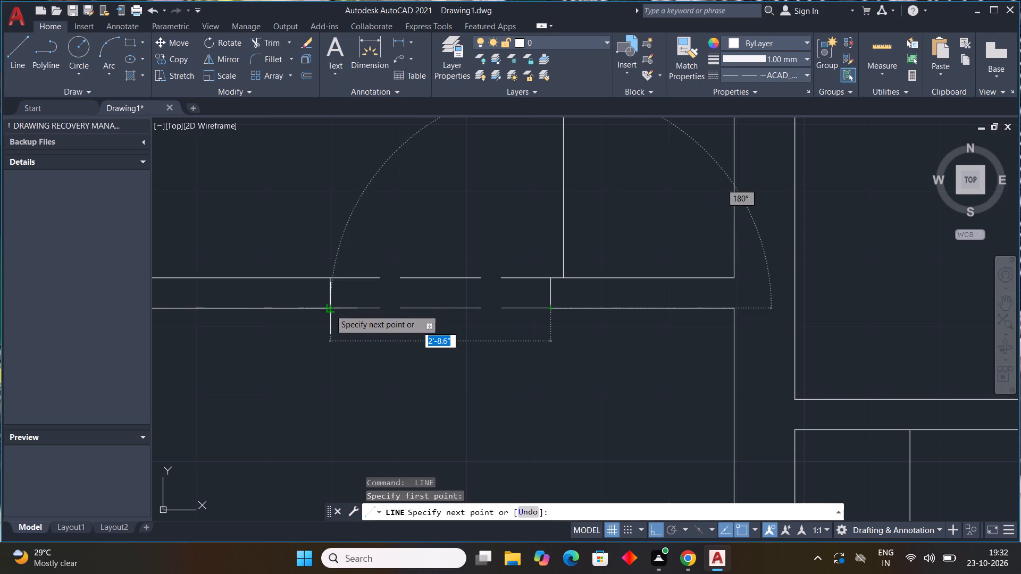
{"action": "left_click", "coordinate": [330, 309]}
{"action": "key", "text": "Escape"}
Draw two parallel dashed lines across the doorway between the kitchen and its small side room, joining the wall faces at both jambs.
{"action": "scroll", "coordinate": [496, 314], "scroll_direction": "down", "scroll_amount": 4}
{"action": "middle_click_drag", "start_coordinate": [493, 347], "coordinate": [503, 300]}
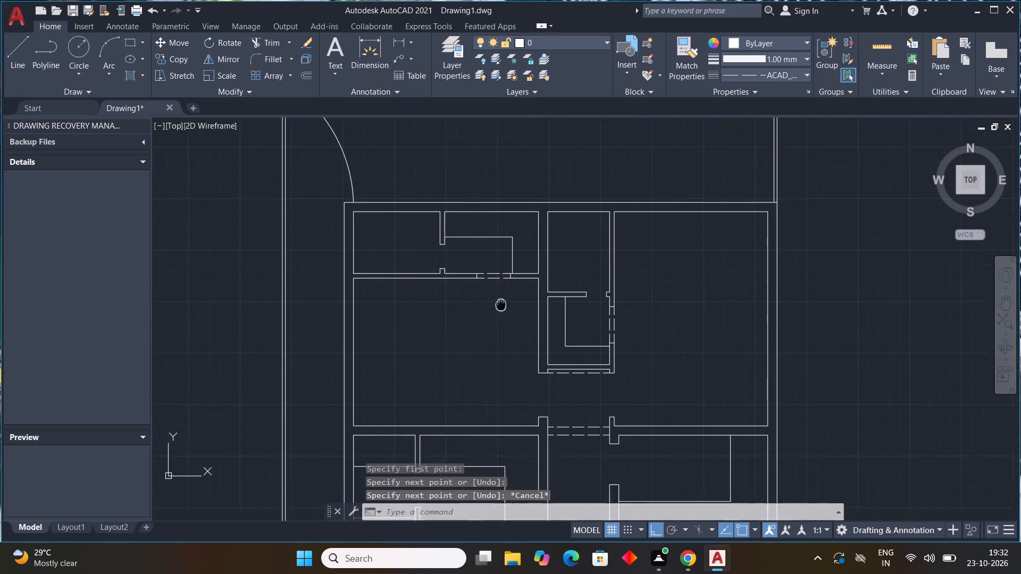
{"action": "middle_click_drag", "start_coordinate": [503, 300], "coordinate": [509, 272]}
{"action": "middle_click_drag", "start_coordinate": [513, 266], "coordinate": [522, 252]}
{"action": "scroll", "coordinate": [467, 426], "scroll_direction": "down", "scroll_amount": 1}
{"action": "middle_click_drag", "start_coordinate": [467, 422], "coordinate": [456, 352]}
{"action": "middle_click", "coordinate": [456, 352]}
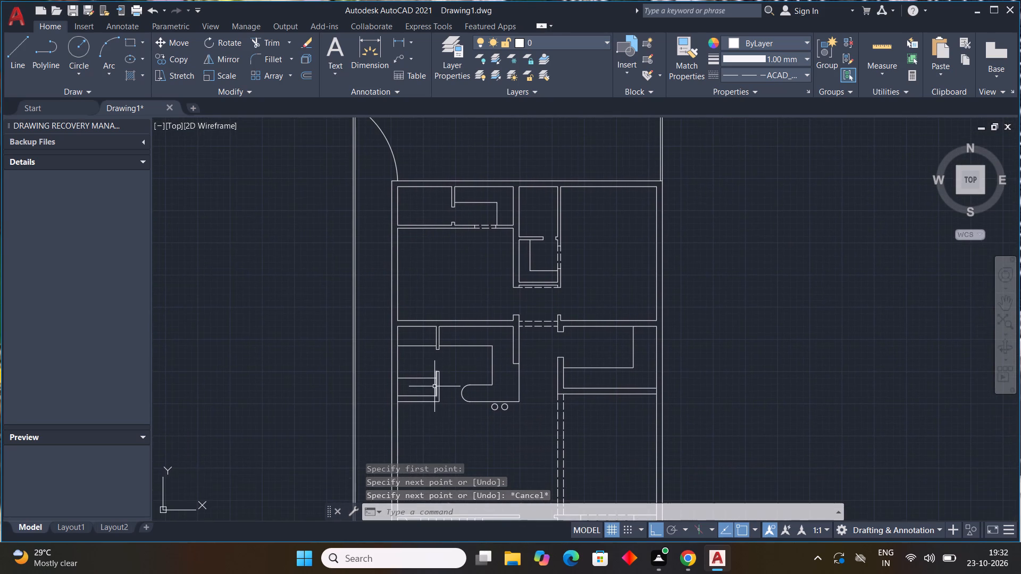
{"action": "key", "text": "l"}
{"action": "key", "text": "space"}
{"action": "scroll", "coordinate": [425, 376], "scroll_direction": "up", "scroll_amount": 3}
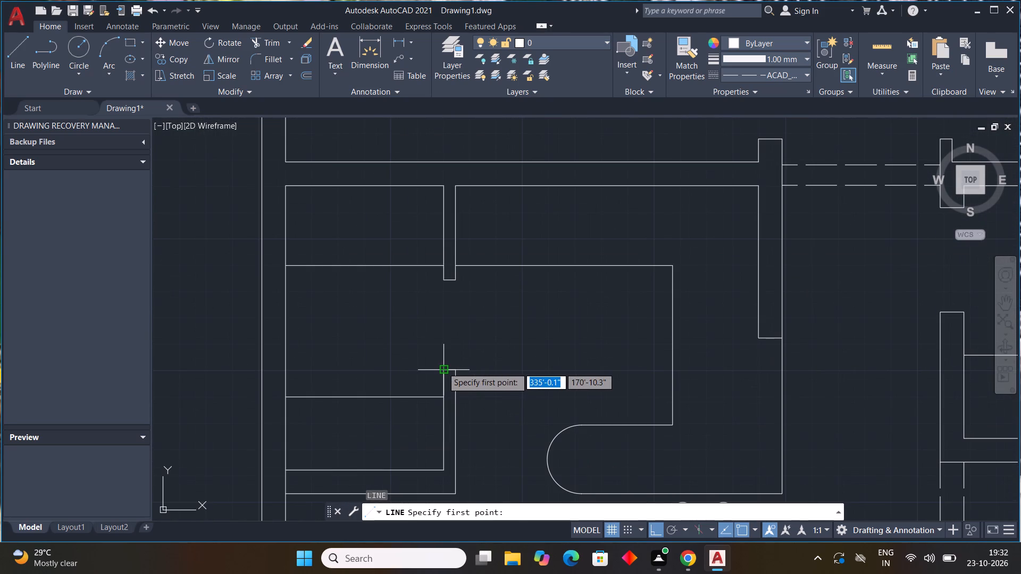
{"action": "left_click_drag", "start_coordinate": [442, 367], "coordinate": [442, 355]}
{"action": "left_click", "coordinate": [443, 280]}
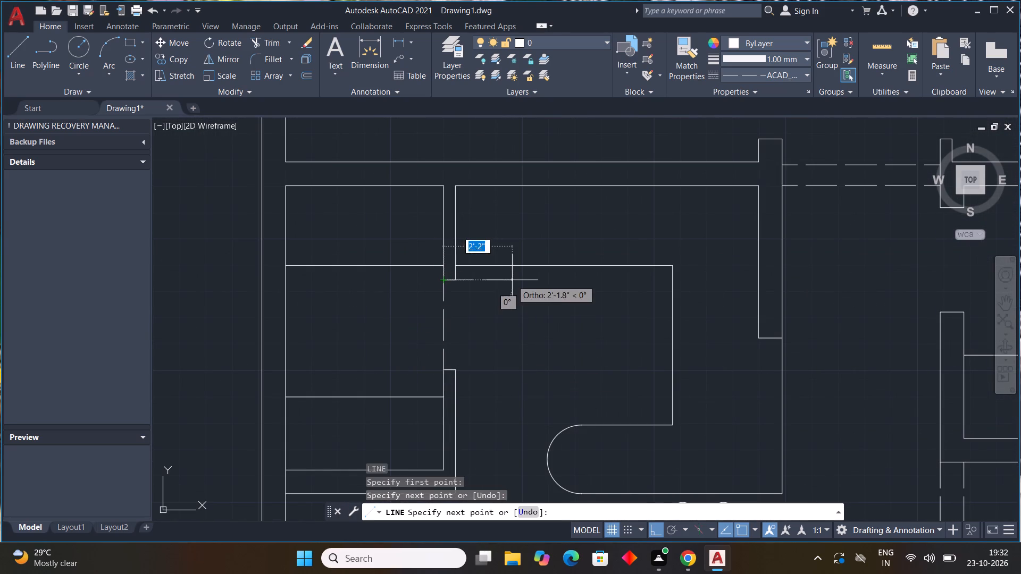
{"action": "key", "text": "Escape"}
{"action": "key", "text": "space"}
{"action": "left_click_drag", "start_coordinate": [458, 372], "coordinate": [460, 361]}
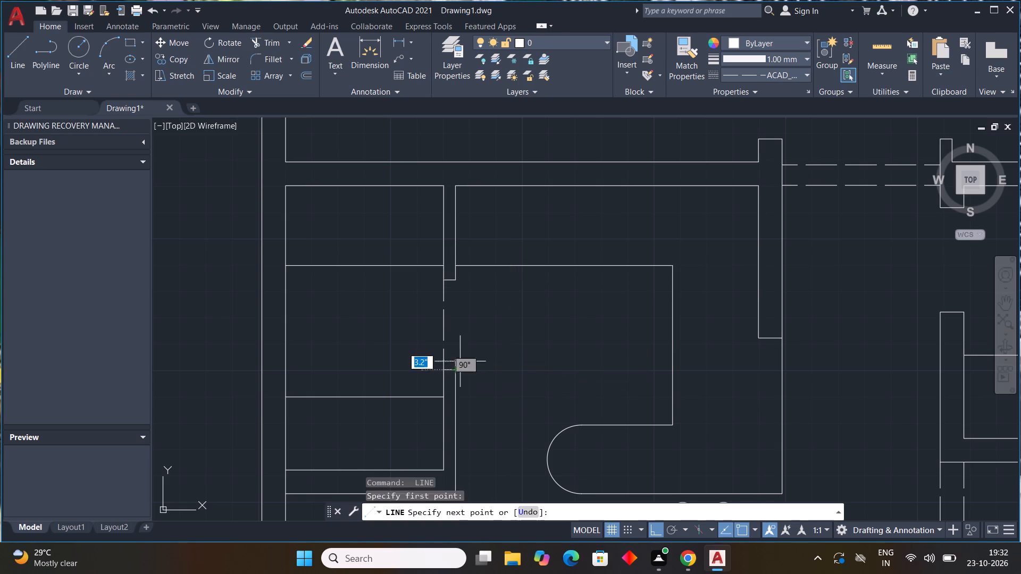
{"action": "left_click", "coordinate": [456, 282]}
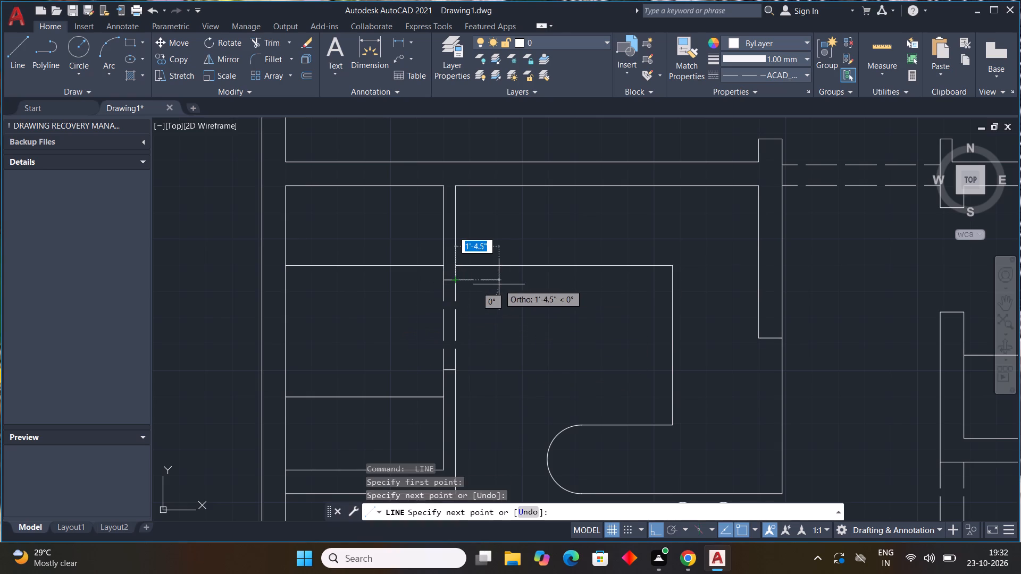
{"action": "key", "text": "Escape"}
Examine the stair area, the small room beside it, the passage openings and the kitchen for missing lines.
{"action": "scroll", "coordinate": [490, 287], "scroll_direction": "down", "scroll_amount": 2}
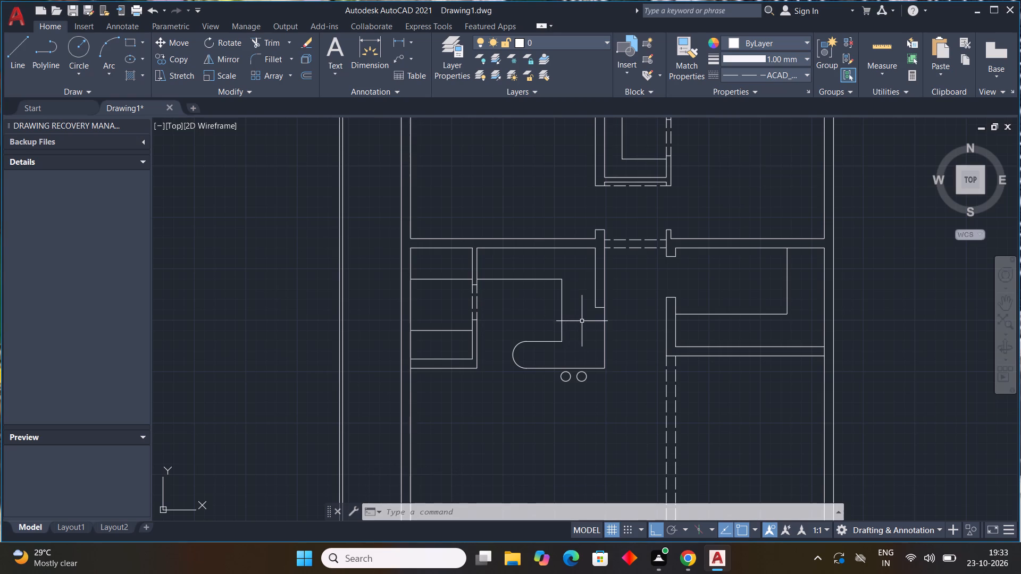
{"action": "scroll", "coordinate": [647, 371], "scroll_direction": "down", "scroll_amount": 3}
{"action": "middle_click_drag", "start_coordinate": [650, 412], "coordinate": [623, 330]}
{"action": "scroll", "coordinate": [616, 352], "scroll_direction": "up", "scroll_amount": 5}
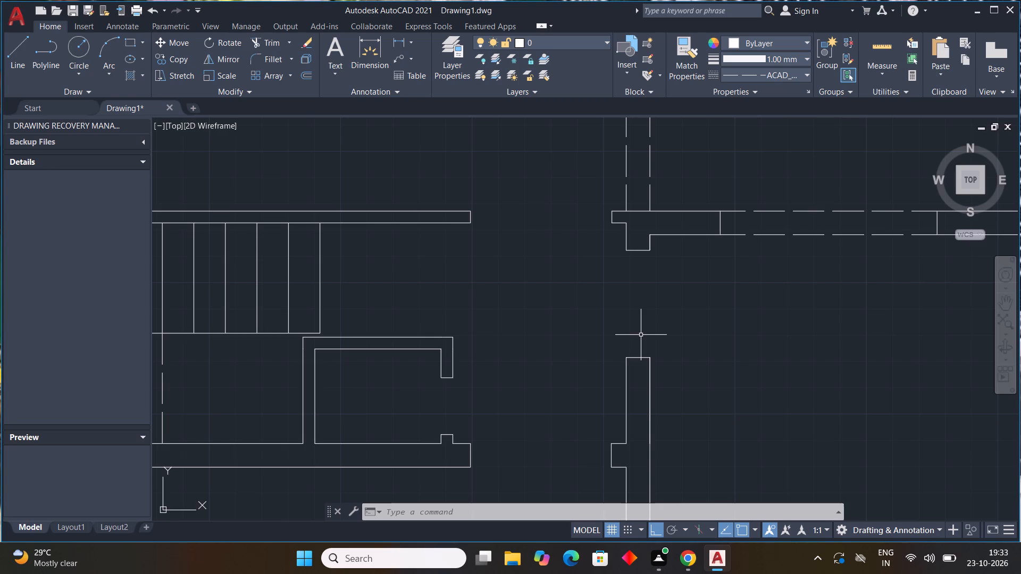
{"action": "scroll", "coordinate": [620, 329], "scroll_direction": "down", "scroll_amount": 2}
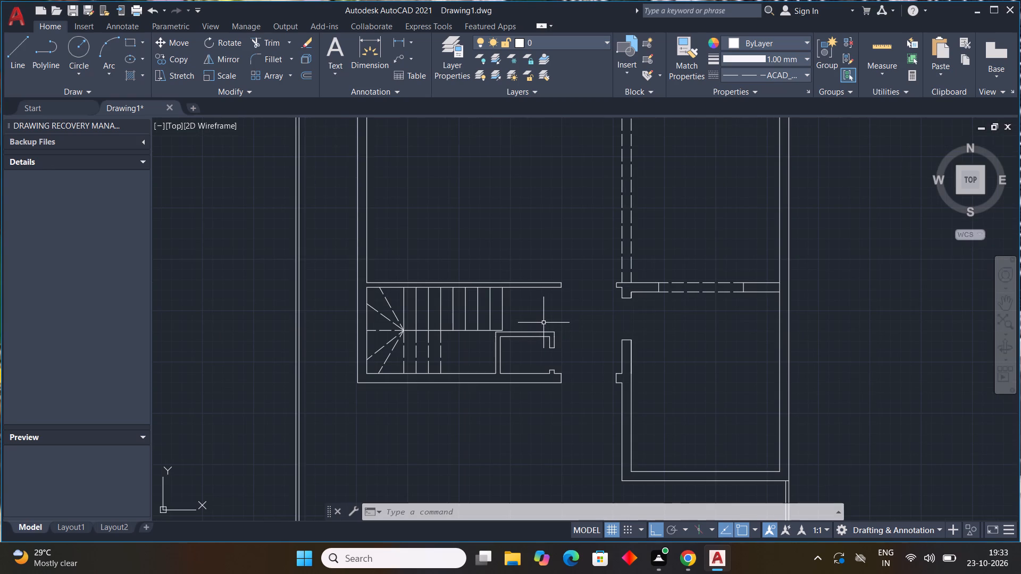
{"action": "scroll", "coordinate": [528, 360], "scroll_direction": "up", "scroll_amount": 3}
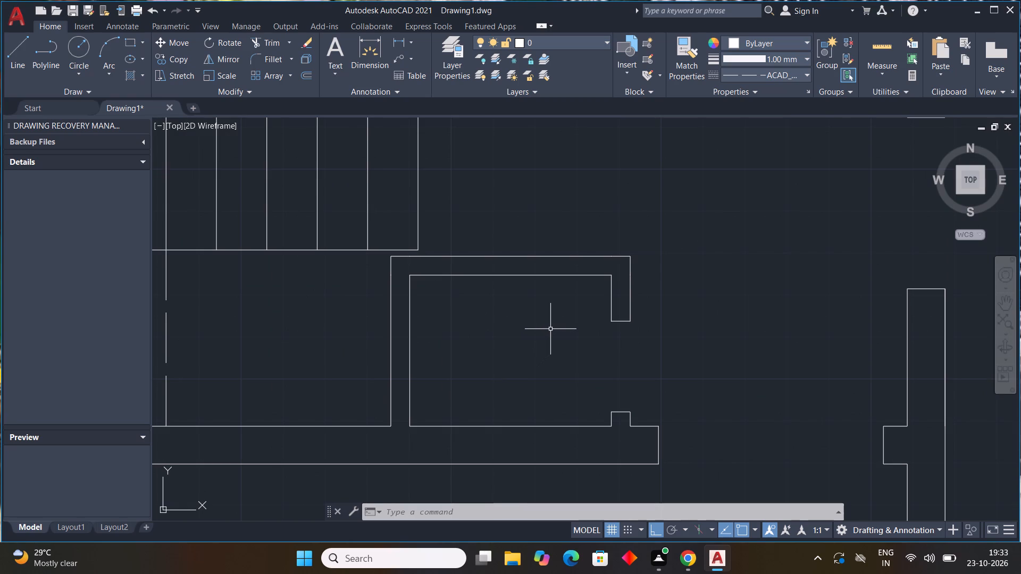
{"action": "scroll", "coordinate": [535, 305], "scroll_direction": "down", "scroll_amount": 4}
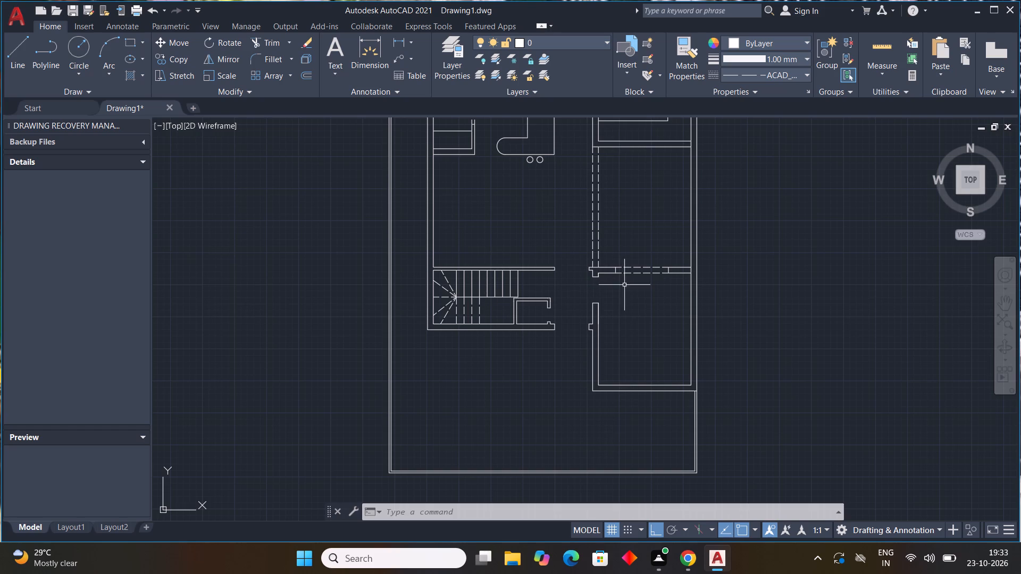
{"action": "middle_click_drag", "start_coordinate": [635, 284], "coordinate": [646, 311]}
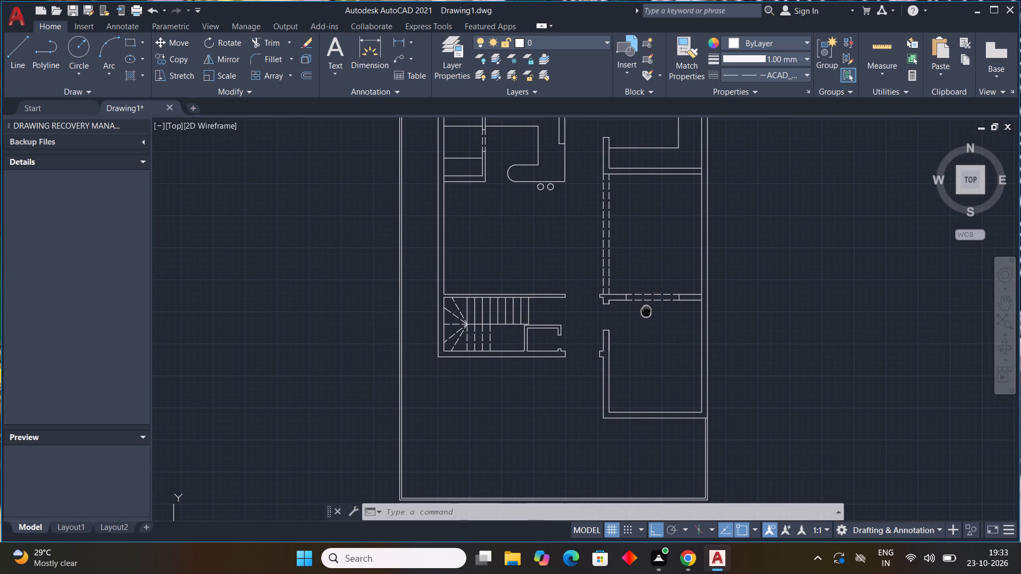
{"action": "middle_click_drag", "start_coordinate": [646, 311], "coordinate": [647, 311]}
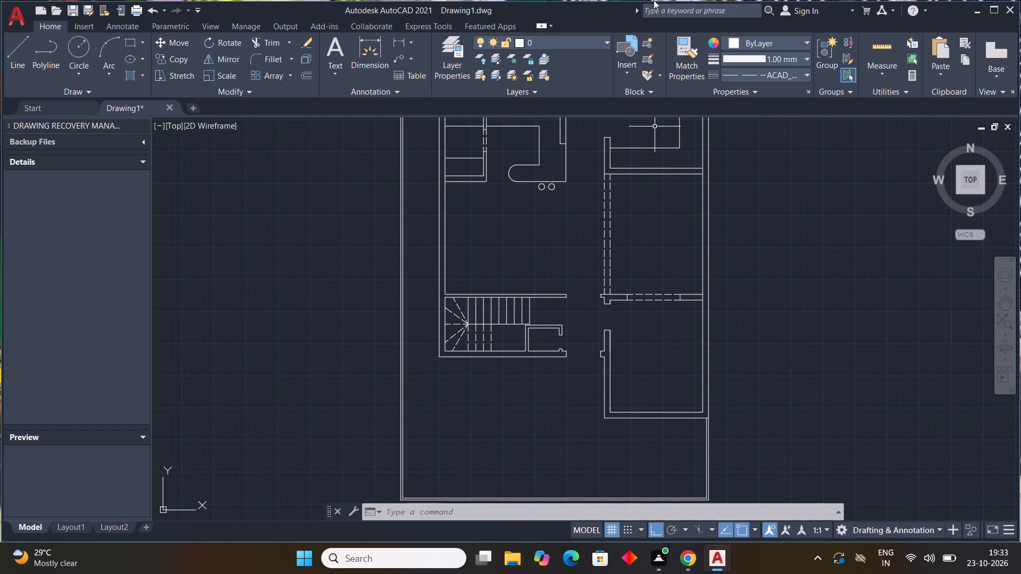
{"action": "middle_click_drag", "start_coordinate": [556, 222], "coordinate": [549, 372]}
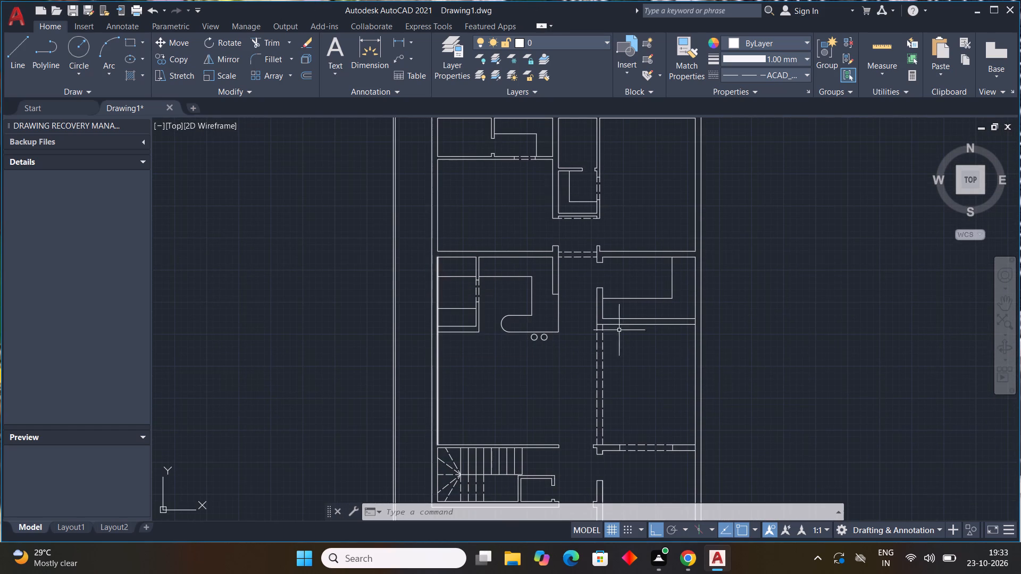
{"action": "middle_click_drag", "start_coordinate": [472, 414], "coordinate": [455, 371]}
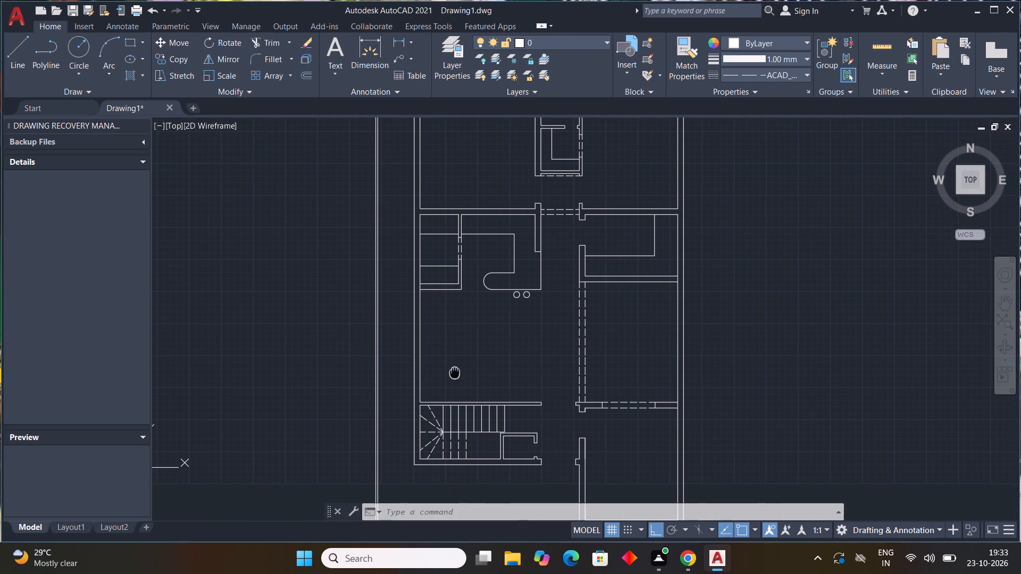
{"action": "middle_click_drag", "start_coordinate": [455, 371], "coordinate": [454, 370]}
{"action": "middle_click", "coordinate": [454, 370]}
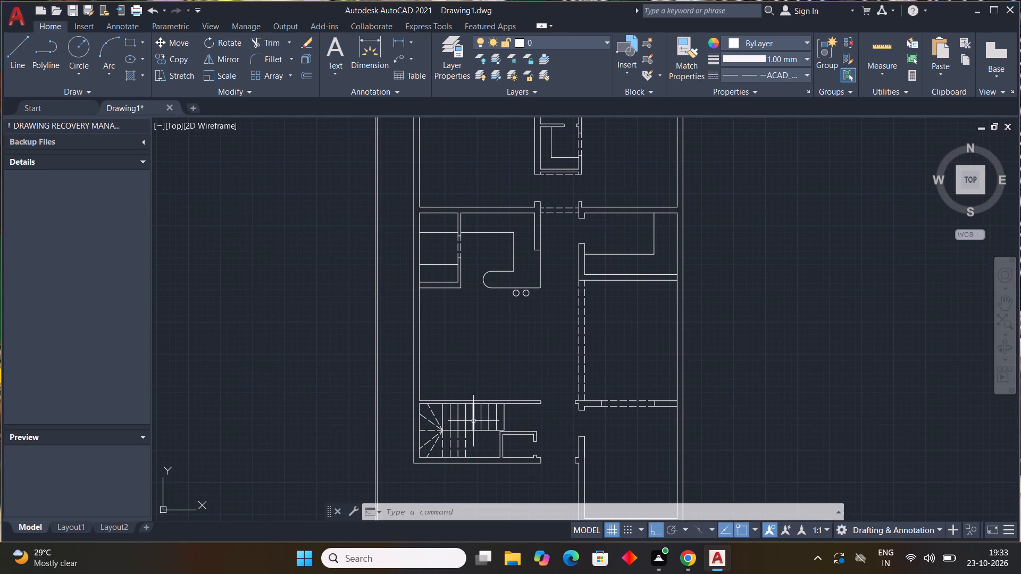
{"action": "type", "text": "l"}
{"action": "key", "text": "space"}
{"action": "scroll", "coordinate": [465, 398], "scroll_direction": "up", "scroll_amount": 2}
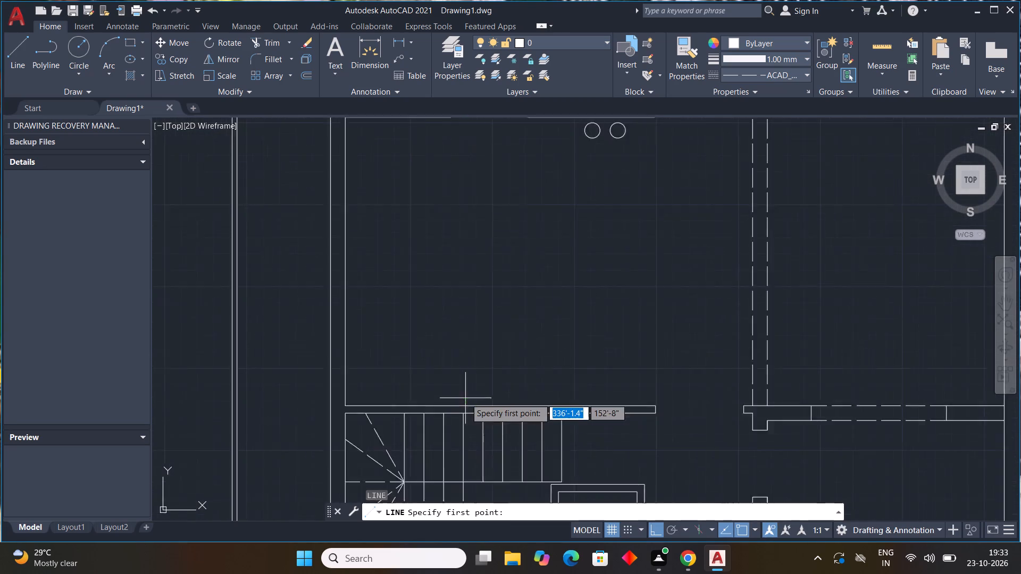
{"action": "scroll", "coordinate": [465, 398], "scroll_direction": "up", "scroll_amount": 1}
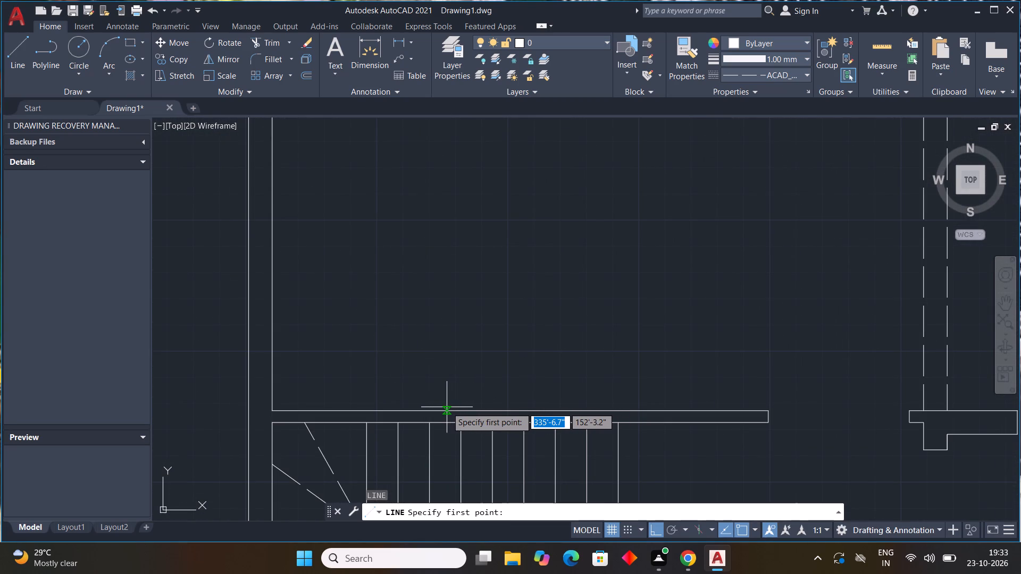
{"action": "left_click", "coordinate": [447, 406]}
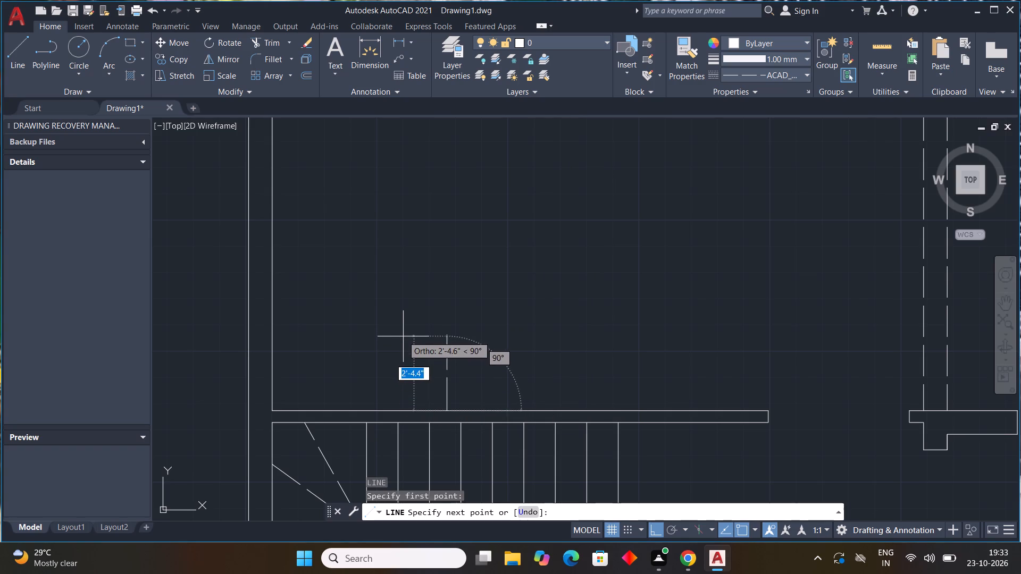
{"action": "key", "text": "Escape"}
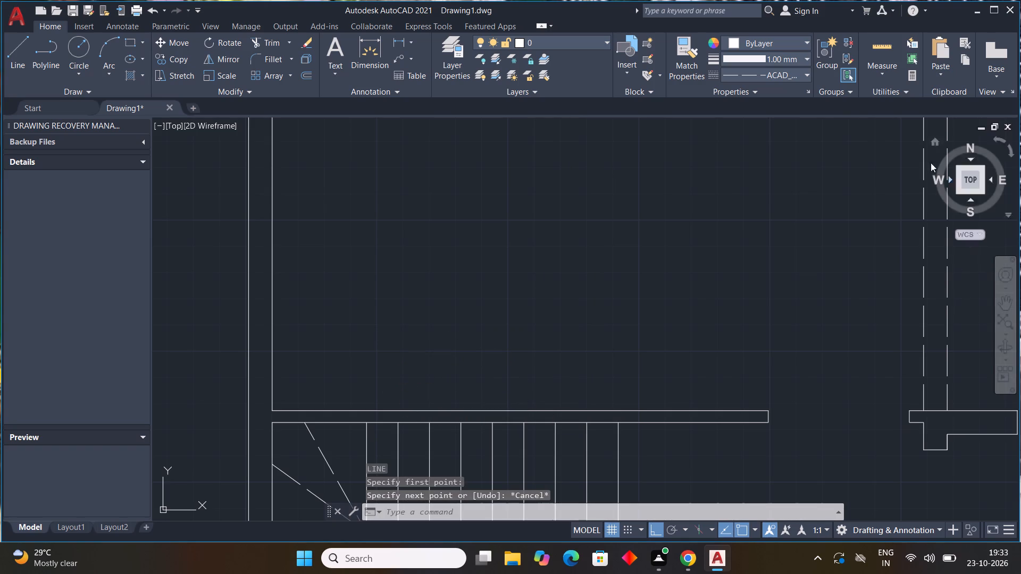
Using the ByLayer linetype, draw a rectangular outline about 4' wide and 10.6" deep against the hall side of the stair's upper wall.
{"action": "left_click", "coordinate": [774, 72]}
{"action": "left_click", "coordinate": [772, 94]}
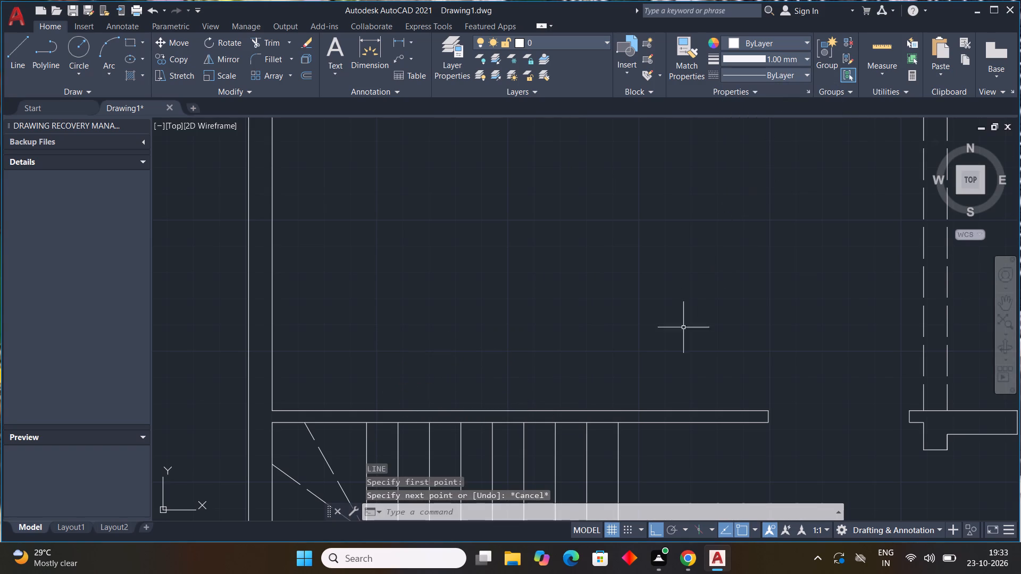
{"action": "key", "text": "l"}
{"action": "key", "text": "space"}
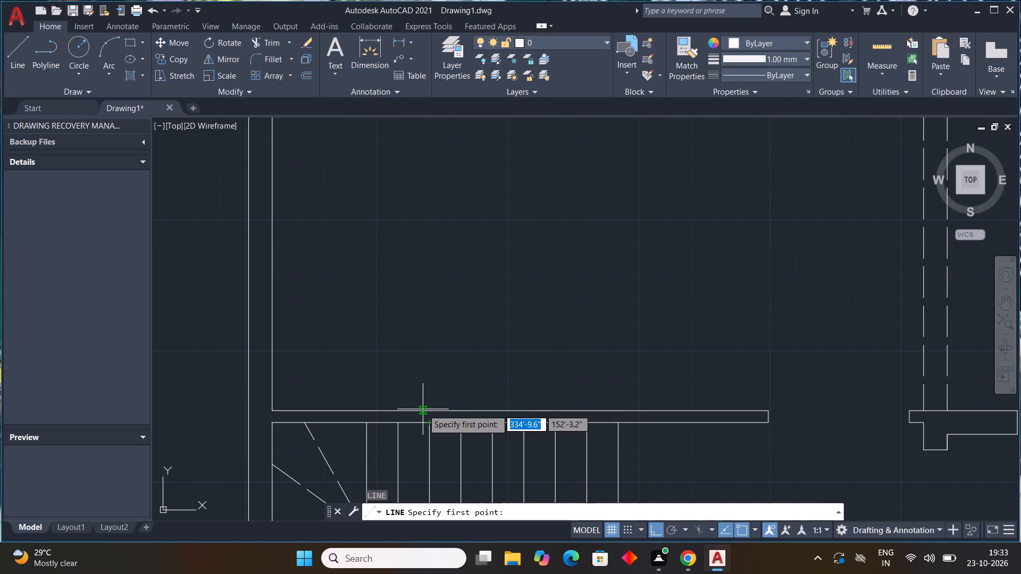
{"action": "scroll", "coordinate": [421, 407], "scroll_direction": "up", "scroll_amount": 1}
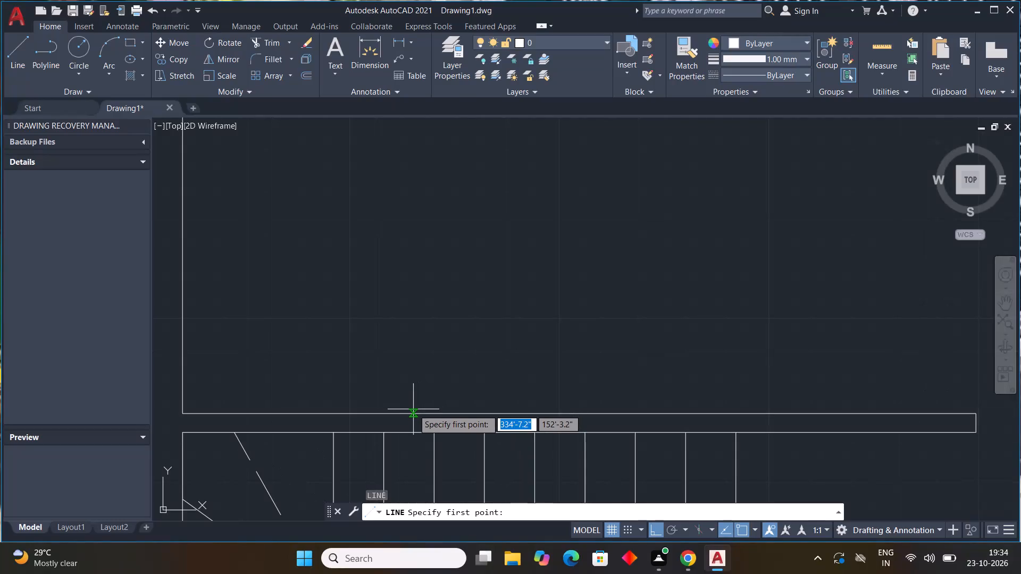
{"action": "left_click", "coordinate": [383, 414]}
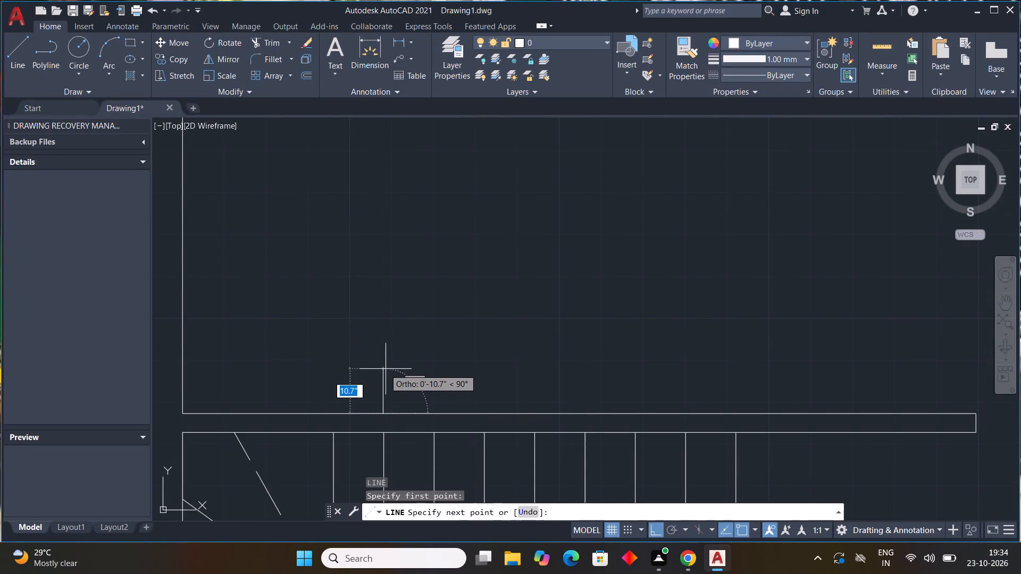
{"action": "left_click", "coordinate": [384, 369]}
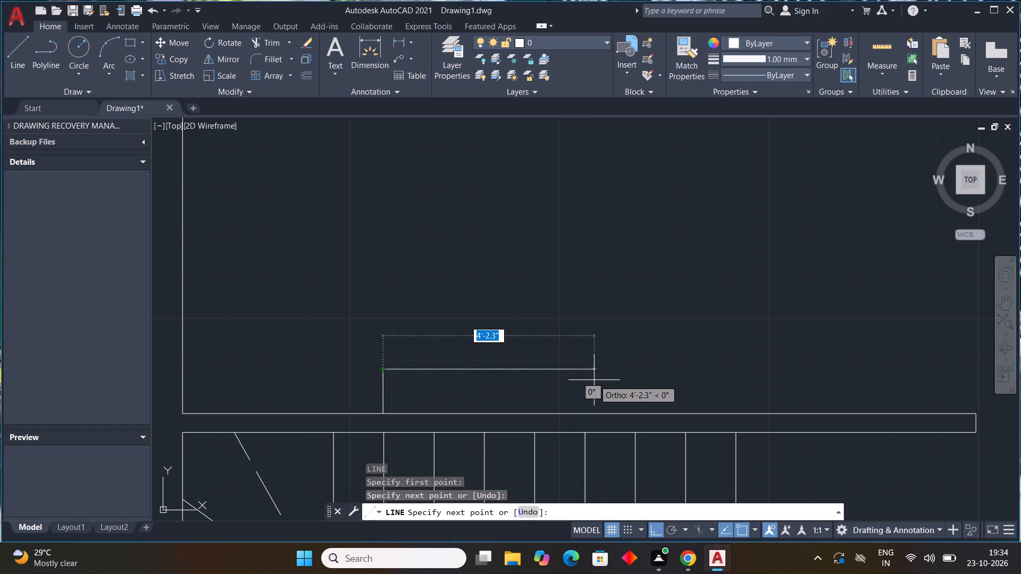
{"action": "left_click", "coordinate": [583, 383]}
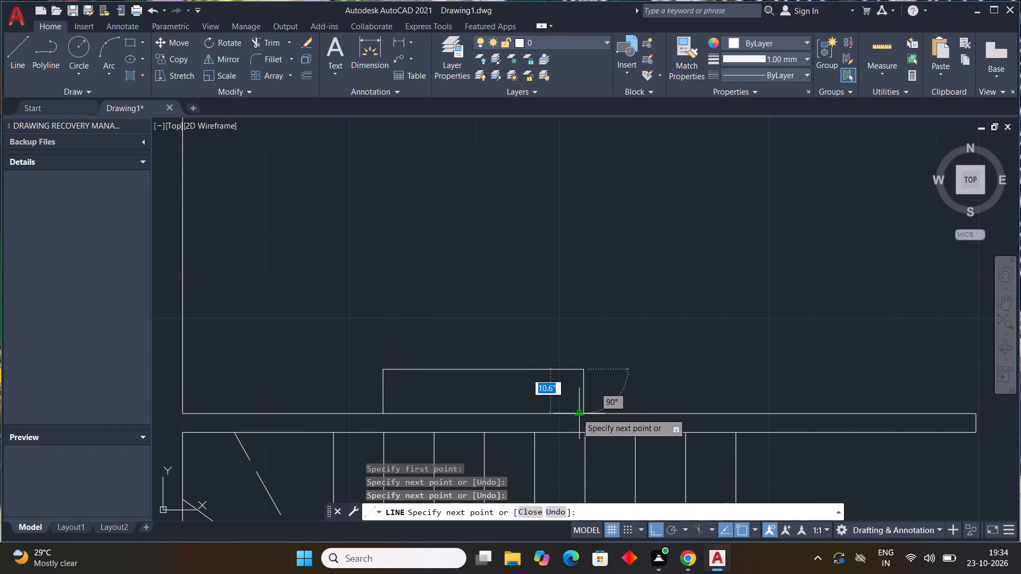
{"action": "left_click", "coordinate": [587, 412]}
{"action": "key", "text": "Escape"}
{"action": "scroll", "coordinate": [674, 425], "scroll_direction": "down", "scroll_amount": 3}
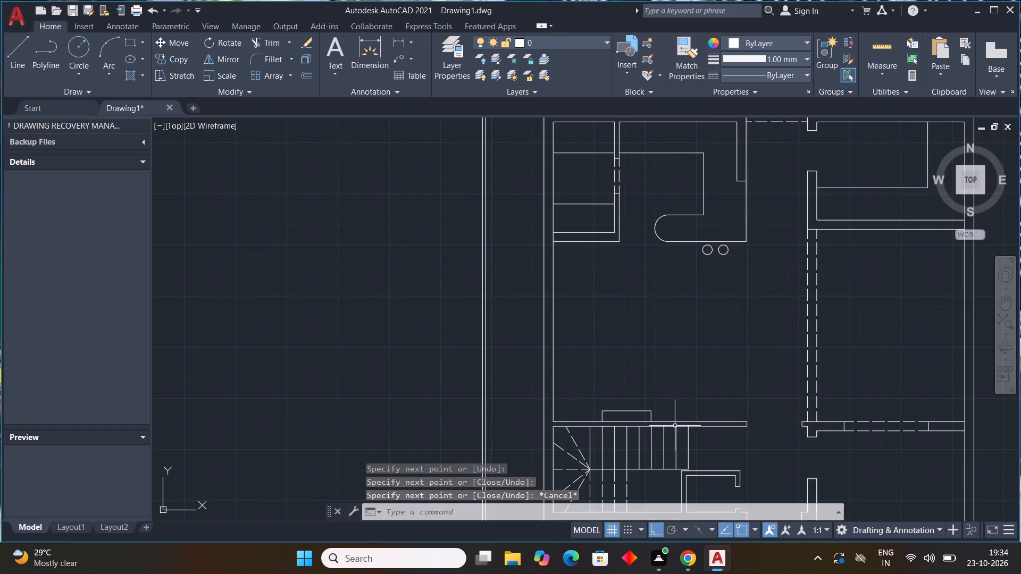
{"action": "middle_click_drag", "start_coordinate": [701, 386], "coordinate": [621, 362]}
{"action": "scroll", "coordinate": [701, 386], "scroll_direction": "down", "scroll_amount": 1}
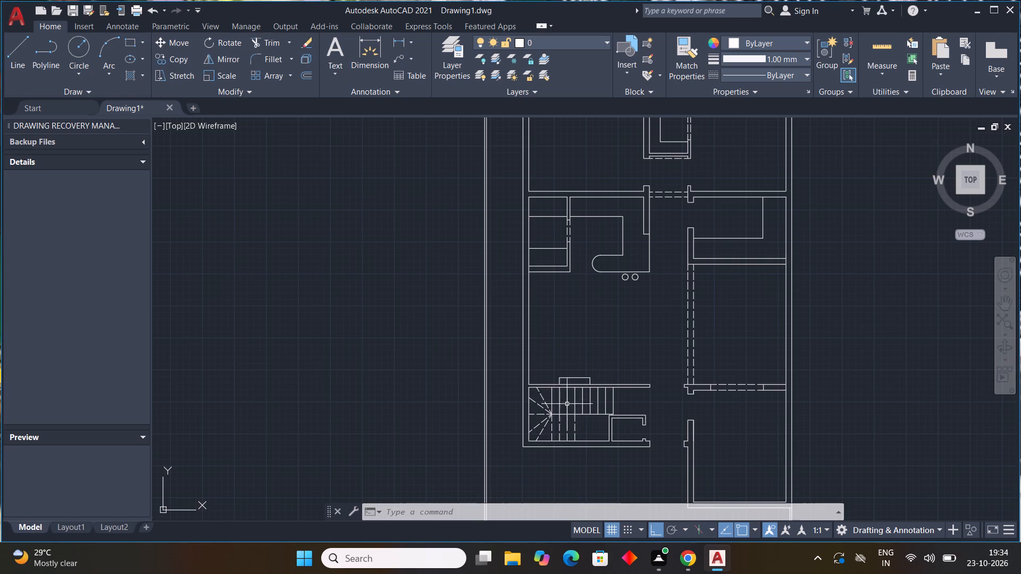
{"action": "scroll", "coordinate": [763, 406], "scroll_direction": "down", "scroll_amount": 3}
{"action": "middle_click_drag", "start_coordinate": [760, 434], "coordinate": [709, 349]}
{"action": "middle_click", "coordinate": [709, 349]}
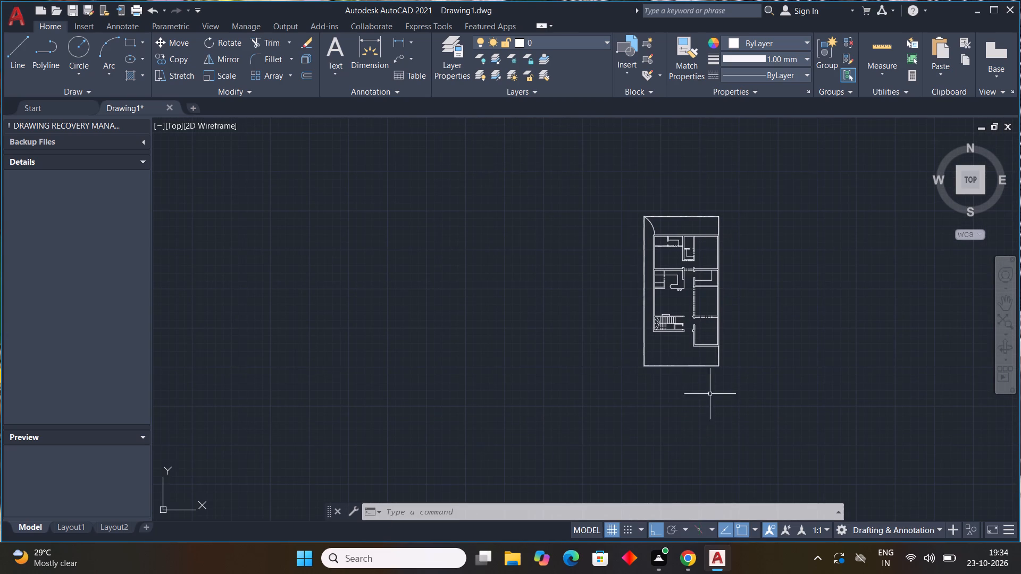
Draw two short parallel lines joining the inner and outer faces of the stair's left wall, beside the lower winder steps.
{"action": "scroll", "coordinate": [690, 354], "scroll_direction": "up", "scroll_amount": 4}
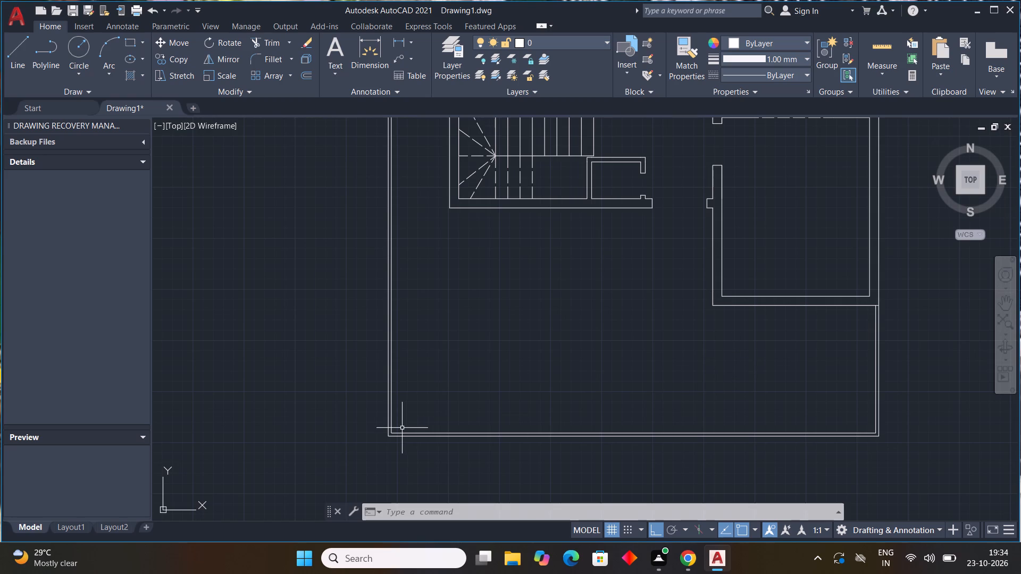
{"action": "scroll", "coordinate": [402, 429], "scroll_direction": "down", "scroll_amount": 1}
{"action": "scroll", "coordinate": [438, 257], "scroll_direction": "up", "scroll_amount": 3}
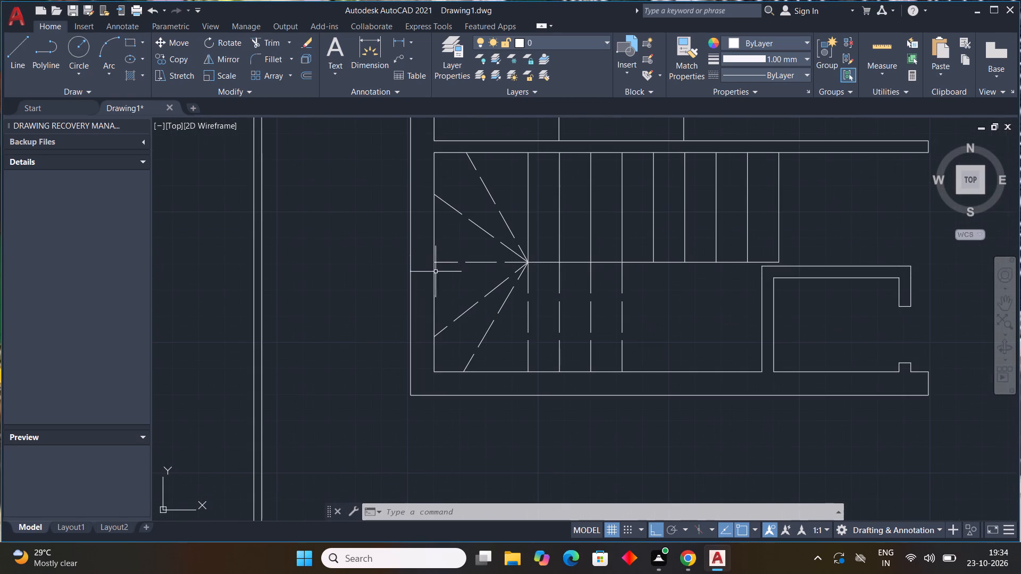
{"action": "scroll", "coordinate": [440, 309], "scroll_direction": "up", "scroll_amount": 1}
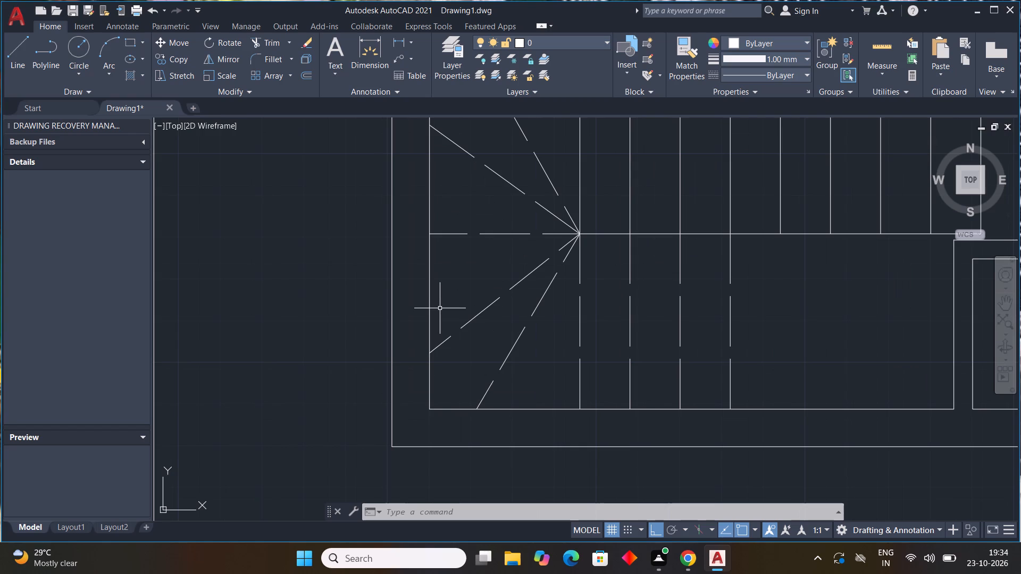
{"action": "key", "text": "l"}
{"action": "key", "text": "space"}
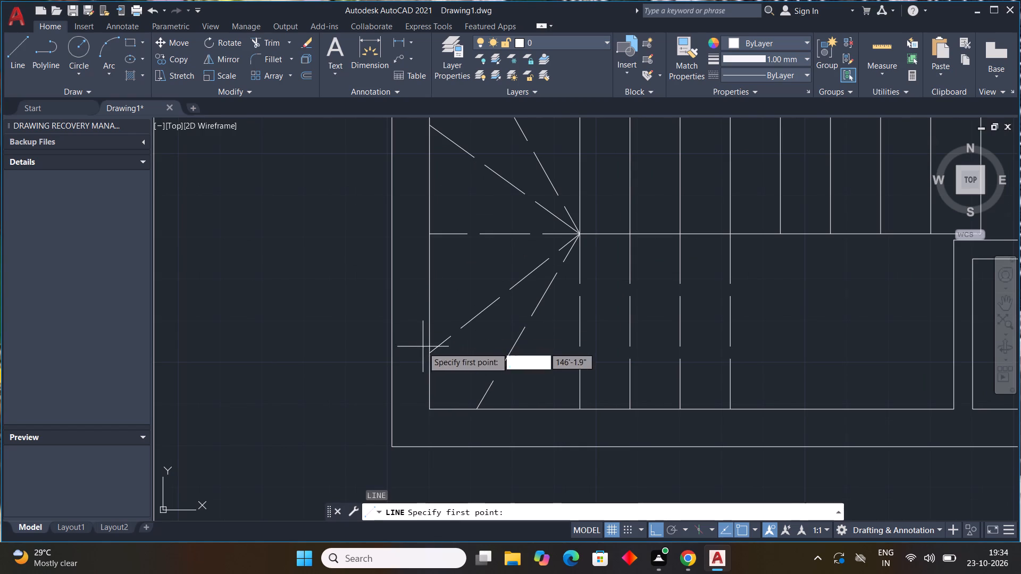
{"action": "left_click", "coordinate": [430, 390]}
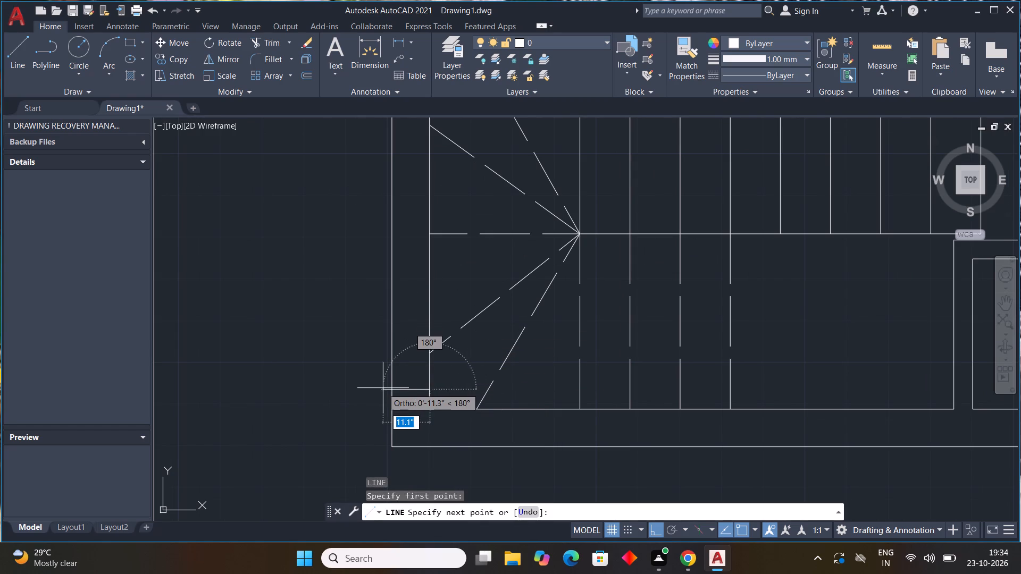
{"action": "left_click", "coordinate": [391, 389]}
{"action": "key", "text": "Escape"}
{"action": "key", "text": "space"}
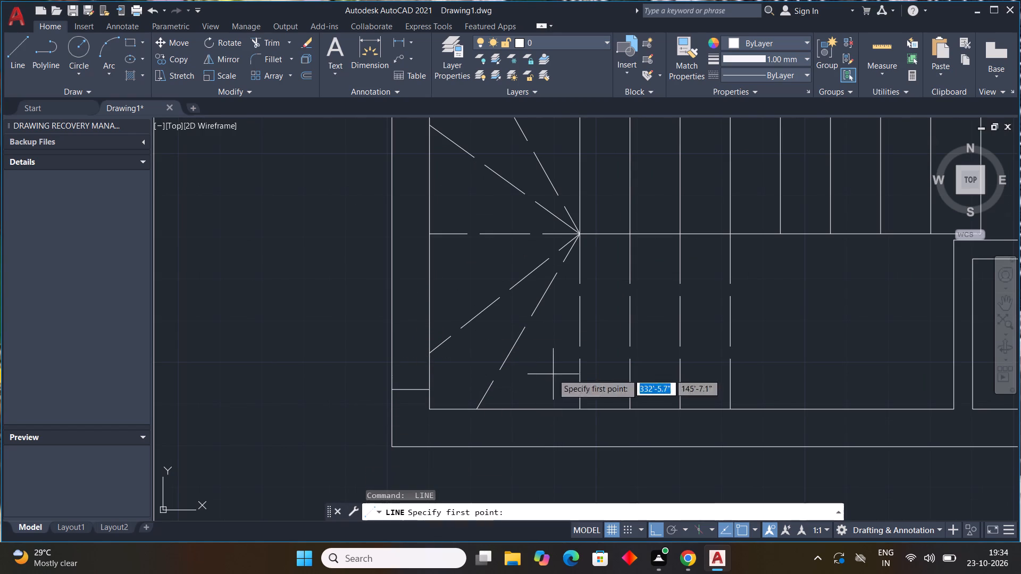
{"action": "left_click", "coordinate": [430, 281]}
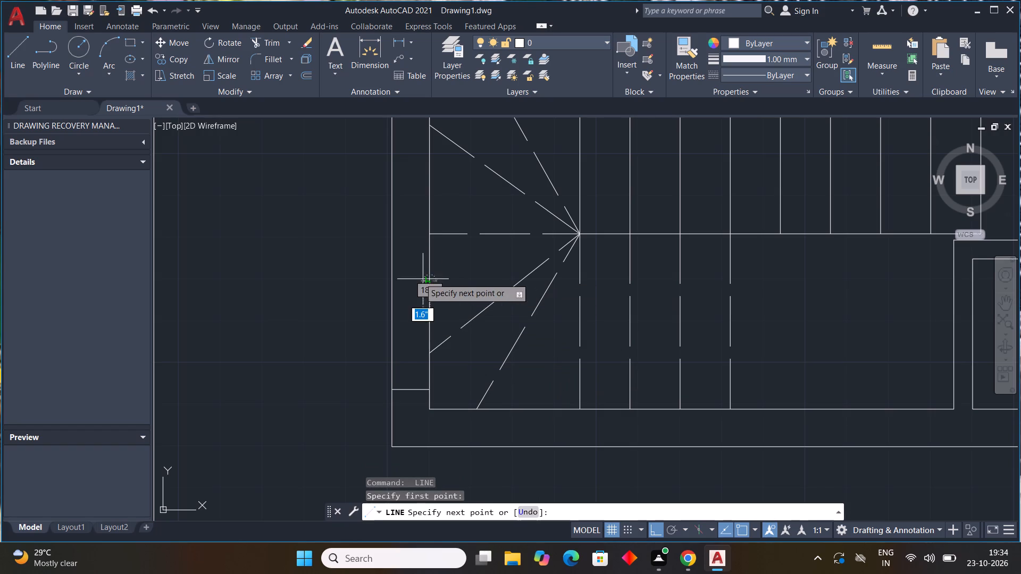
{"action": "left_click", "coordinate": [394, 282]}
{"action": "key", "text": "Escape"}
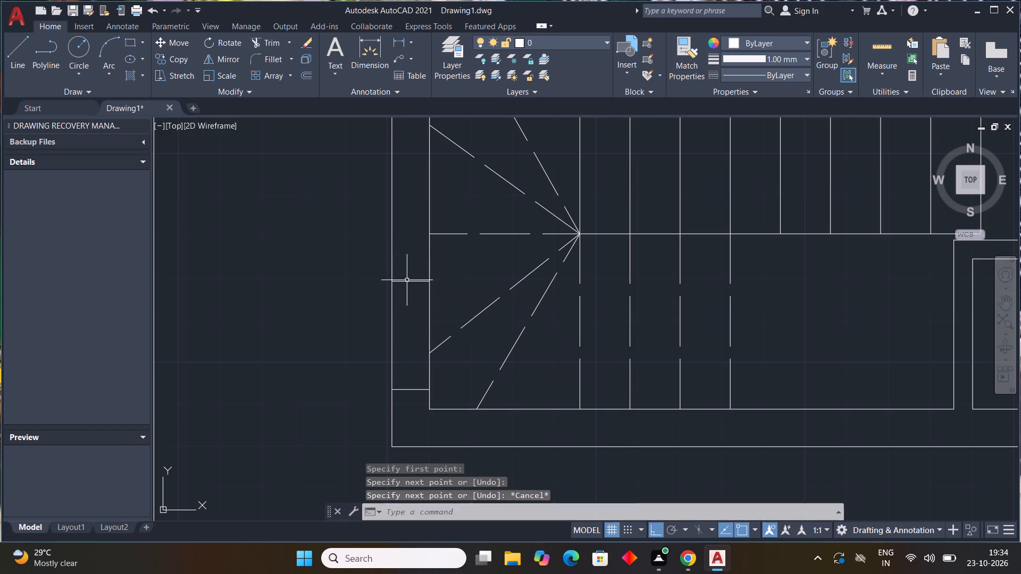
Draw a shallow three-sided box projecting outside the stair's left wall, connecting the outer ends of the two cross lines.
{"action": "key", "text": "space"}
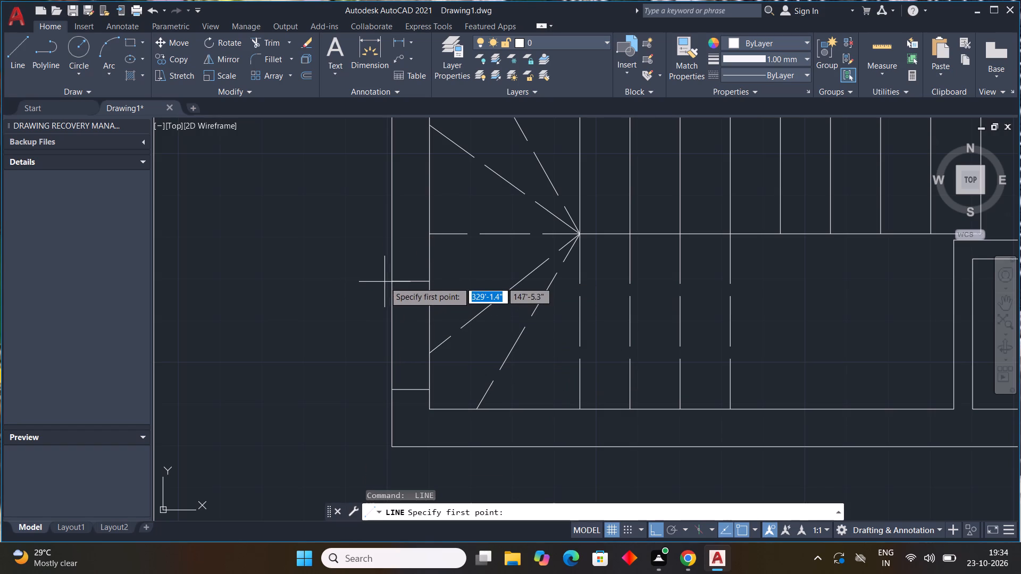
{"action": "left_click", "coordinate": [392, 281]}
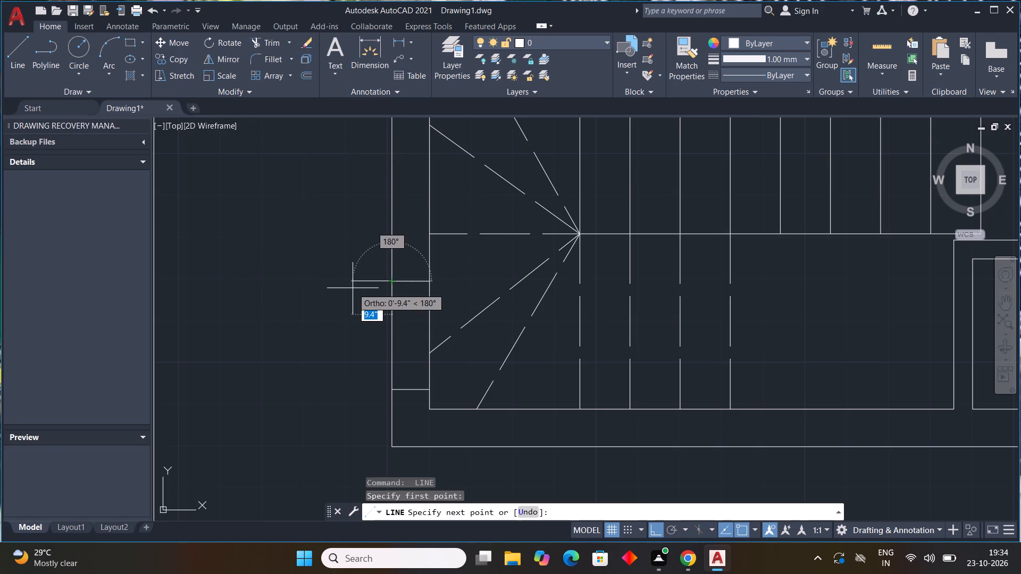
{"action": "type", "text": "1'"}
{"action": "key", "text": "Return"}
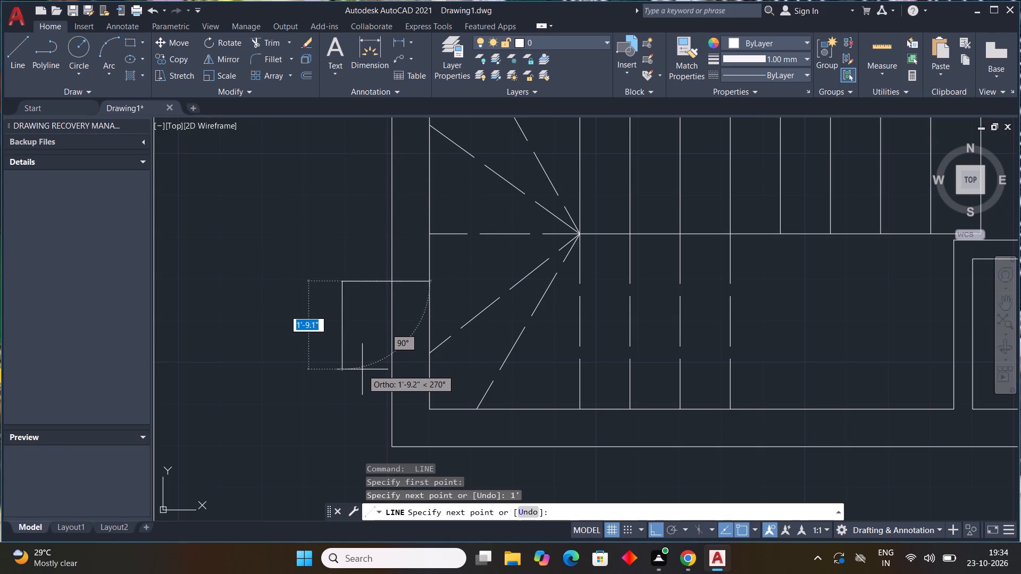
{"action": "key", "text": "ctrl+z"}
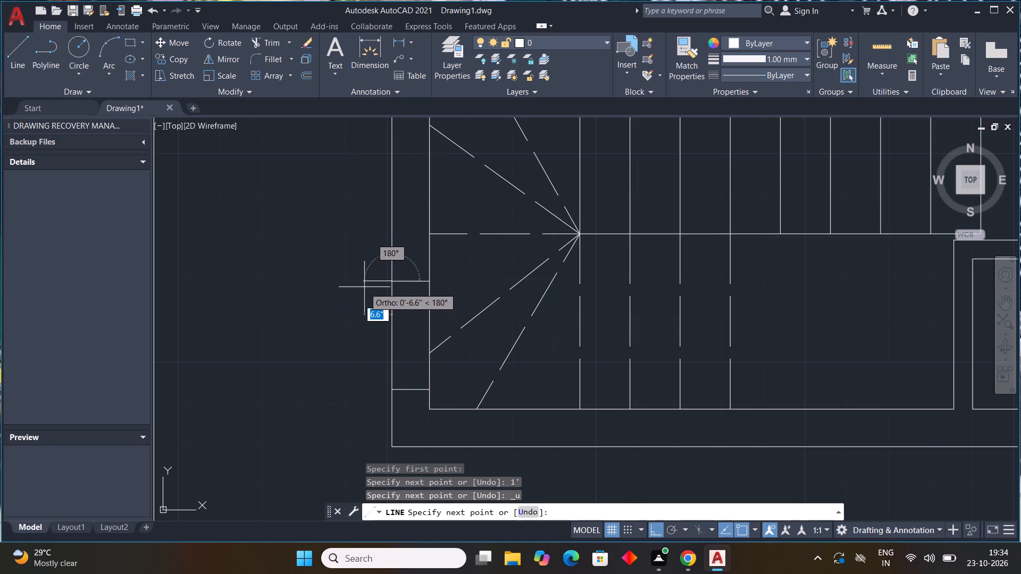
{"action": "left_click", "coordinate": [359, 282]}
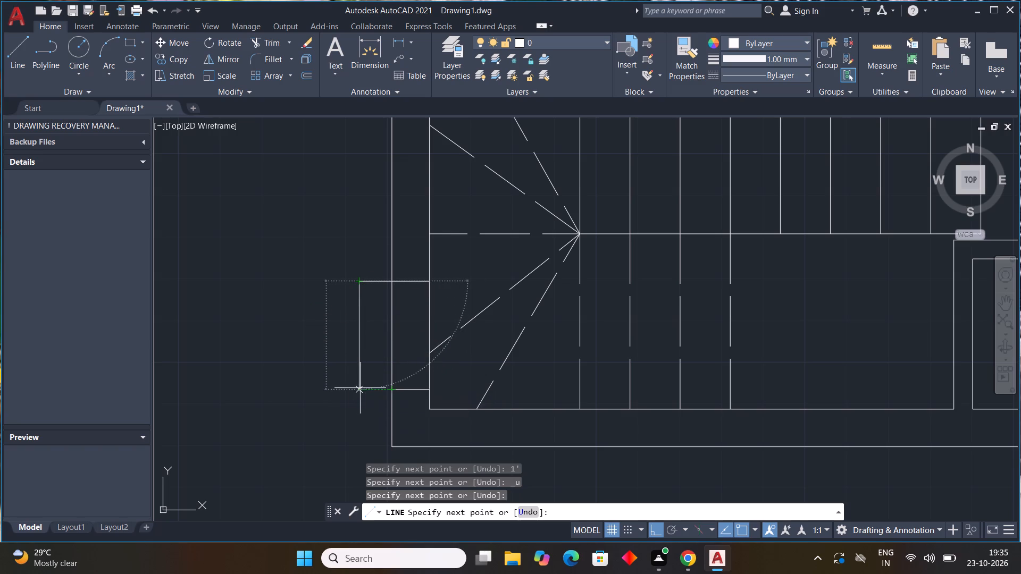
{"action": "left_click", "coordinate": [360, 388]}
{"action": "left_click", "coordinate": [392, 390]}
{"action": "key", "text": "Escape"}
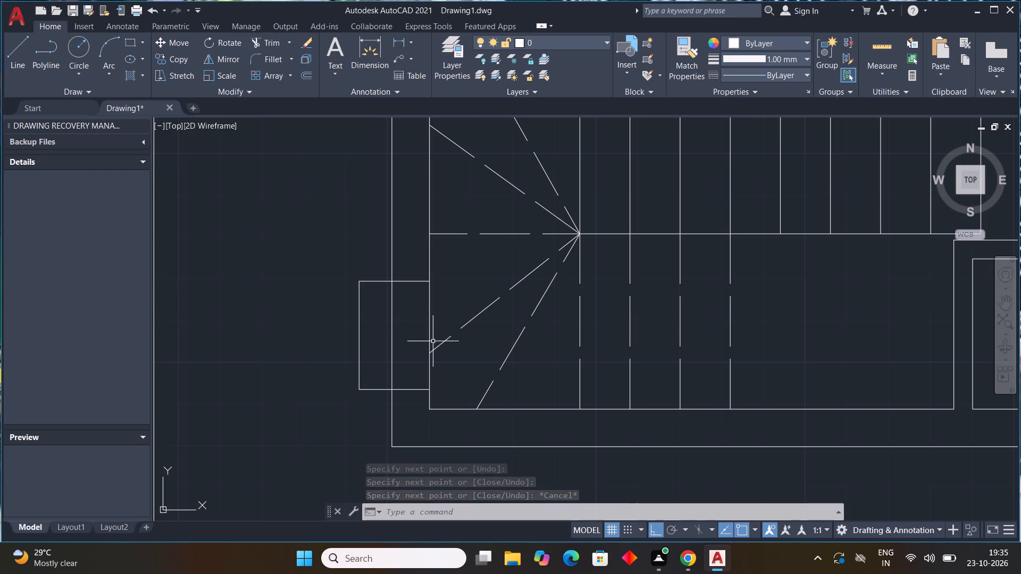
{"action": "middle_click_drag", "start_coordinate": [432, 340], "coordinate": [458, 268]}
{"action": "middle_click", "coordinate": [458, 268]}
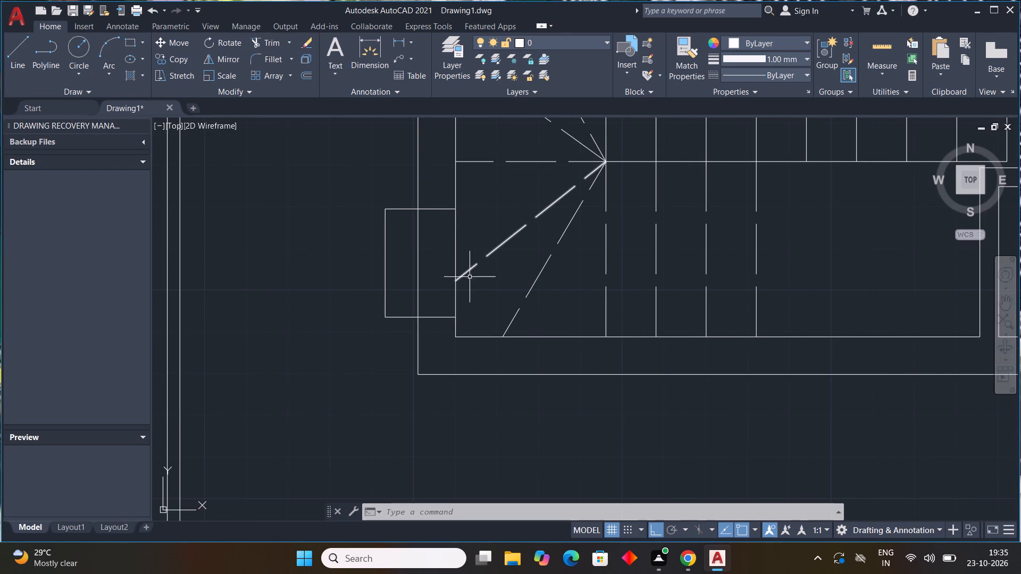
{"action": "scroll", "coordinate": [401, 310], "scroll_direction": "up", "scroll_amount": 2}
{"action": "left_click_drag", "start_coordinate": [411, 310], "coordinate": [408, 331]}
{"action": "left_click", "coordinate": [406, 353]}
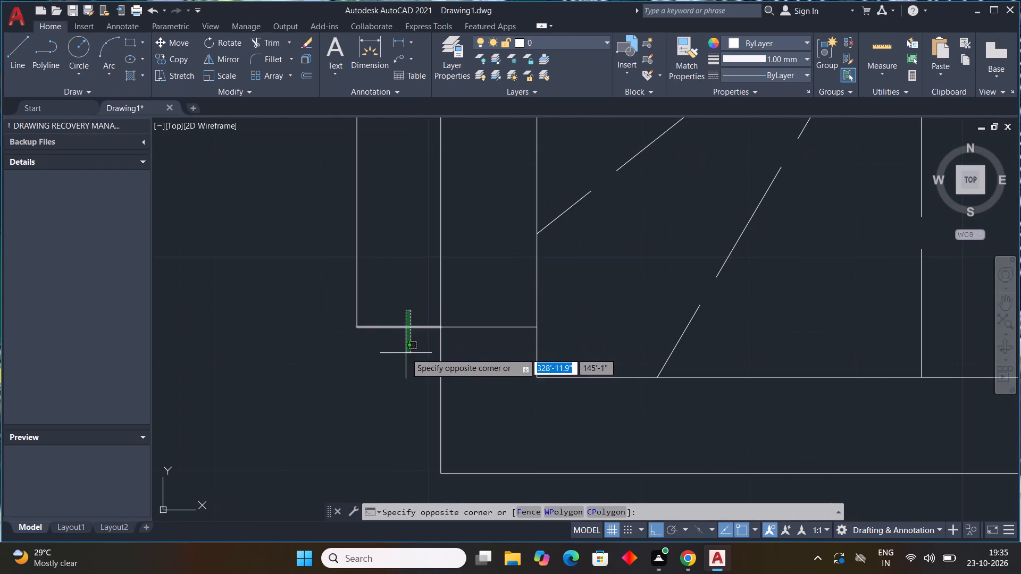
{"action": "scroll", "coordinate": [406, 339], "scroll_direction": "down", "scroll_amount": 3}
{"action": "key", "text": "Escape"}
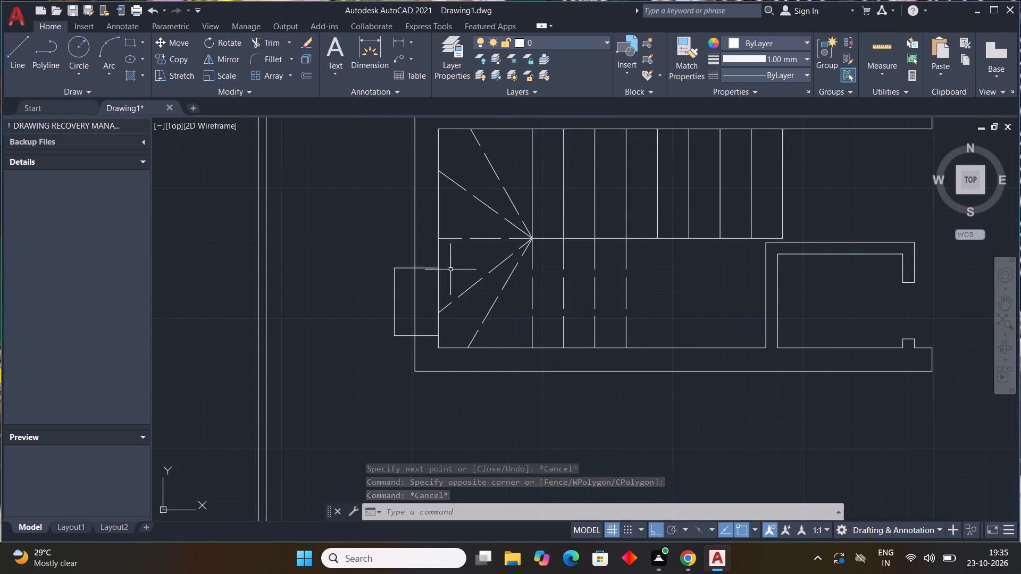
Below the lower-right room, draw a vertical line about 10' long just inside the right boundary wall, stopping just above the bottom boundary wall.
{"action": "scroll", "coordinate": [447, 275], "scroll_direction": "down", "scroll_amount": 1}
{"action": "scroll", "coordinate": [426, 198], "scroll_direction": "down", "scroll_amount": 1}
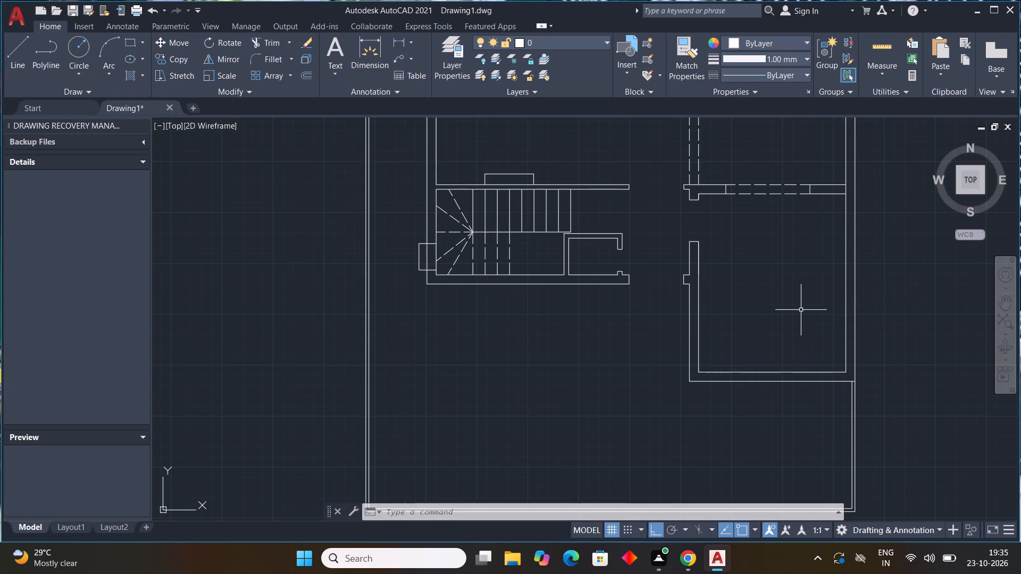
{"action": "middle_click_drag", "start_coordinate": [786, 276], "coordinate": [763, 242]}
{"action": "middle_click", "coordinate": [761, 241]}
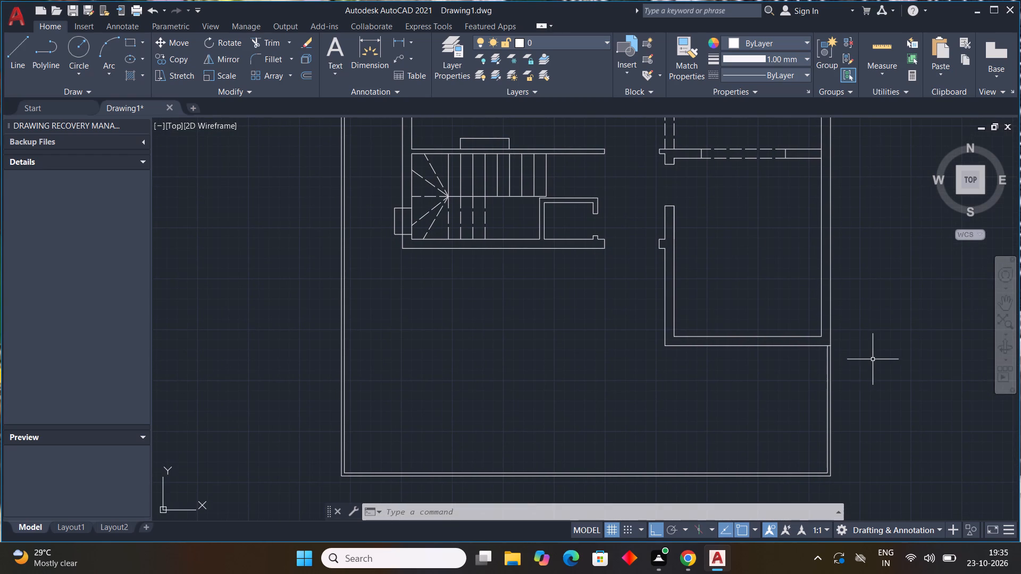
{"action": "type", "text": "l"}
{"action": "key", "text": "space"}
{"action": "scroll", "coordinate": [777, 360], "scroll_direction": "up", "scroll_amount": 1}
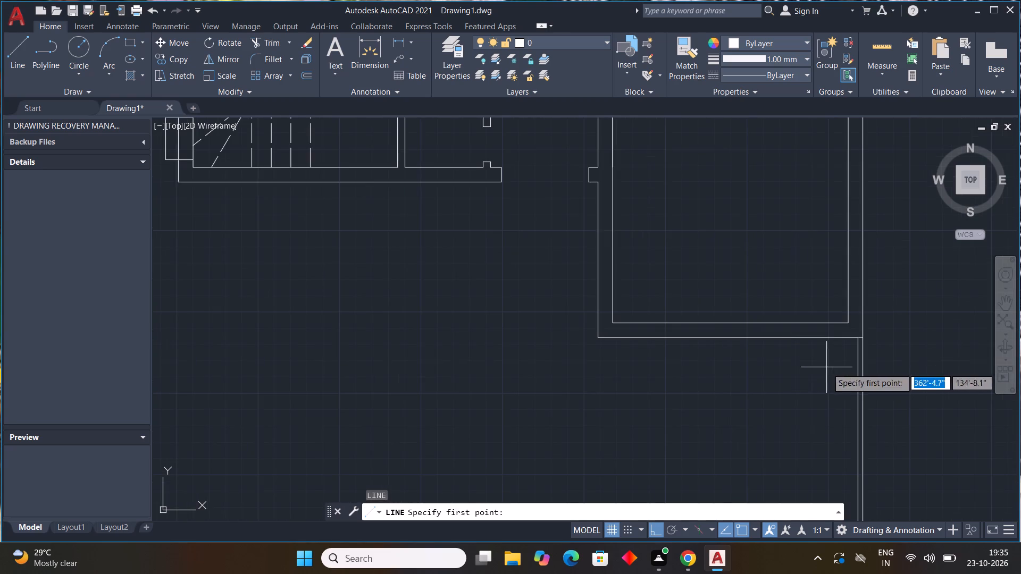
{"action": "middle_click_drag", "start_coordinate": [827, 368], "coordinate": [623, 235]}
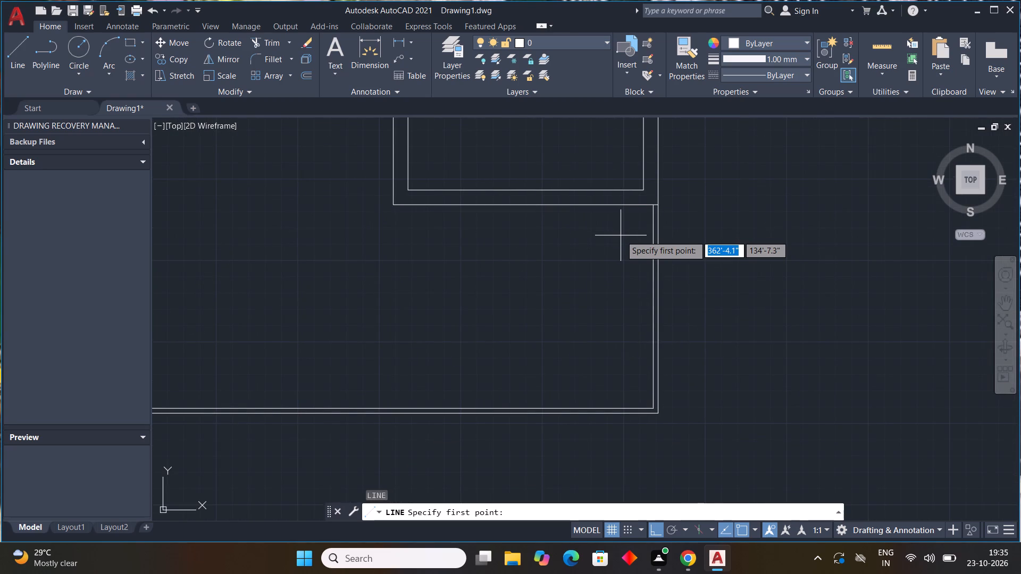
{"action": "scroll", "coordinate": [640, 221], "scroll_direction": "up", "scroll_amount": 2}
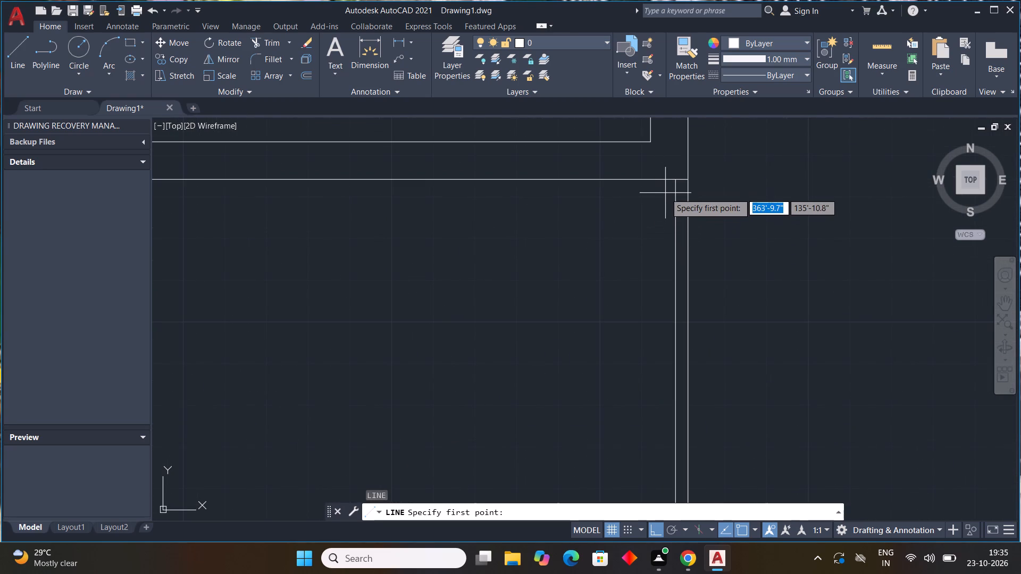
{"action": "left_click", "coordinate": [663, 189]}
{"action": "scroll", "coordinate": [665, 249], "scroll_direction": "down", "scroll_amount": 2}
{"action": "middle_click_drag", "start_coordinate": [664, 251], "coordinate": [660, 234]}
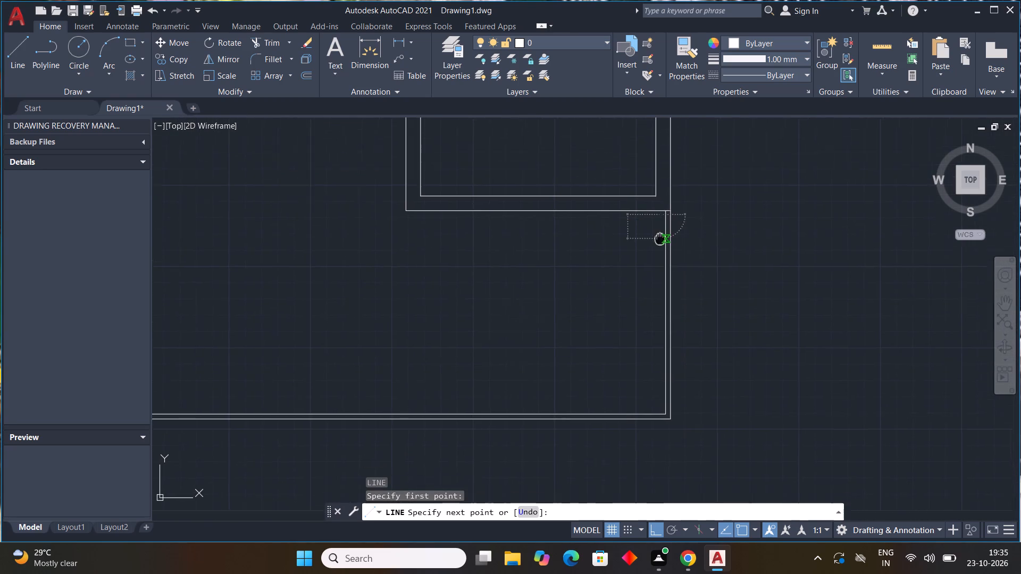
{"action": "middle_click_drag", "start_coordinate": [660, 234], "coordinate": [651, 189]}
{"action": "scroll", "coordinate": [654, 358], "scroll_direction": "up", "scroll_amount": 2}
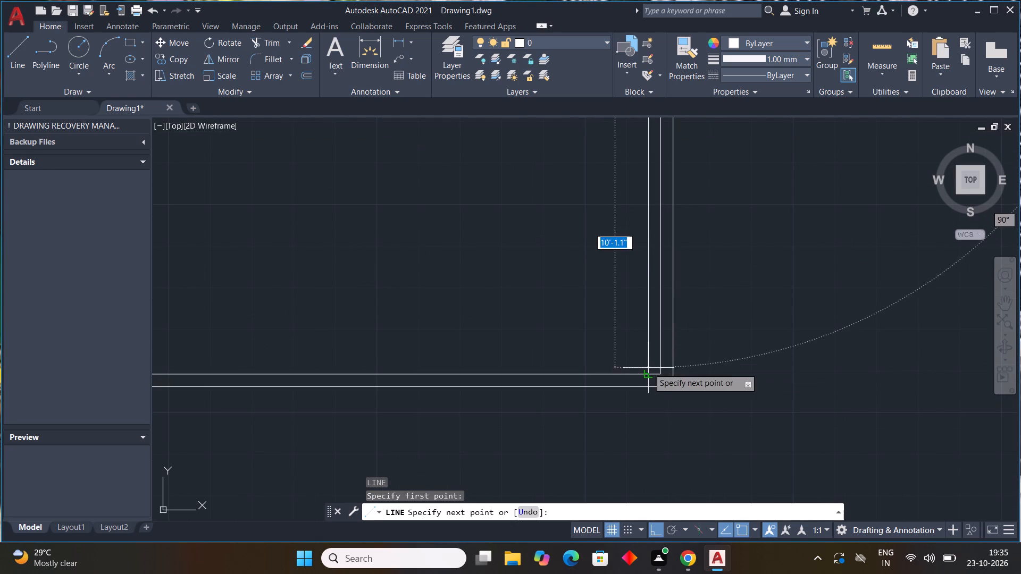
{"action": "left_click", "coordinate": [648, 368]}
{"action": "scroll", "coordinate": [455, 354], "scroll_direction": "down", "scroll_amount": 1}
{"action": "middle_click_drag", "start_coordinate": [458, 351], "coordinate": [518, 316]}
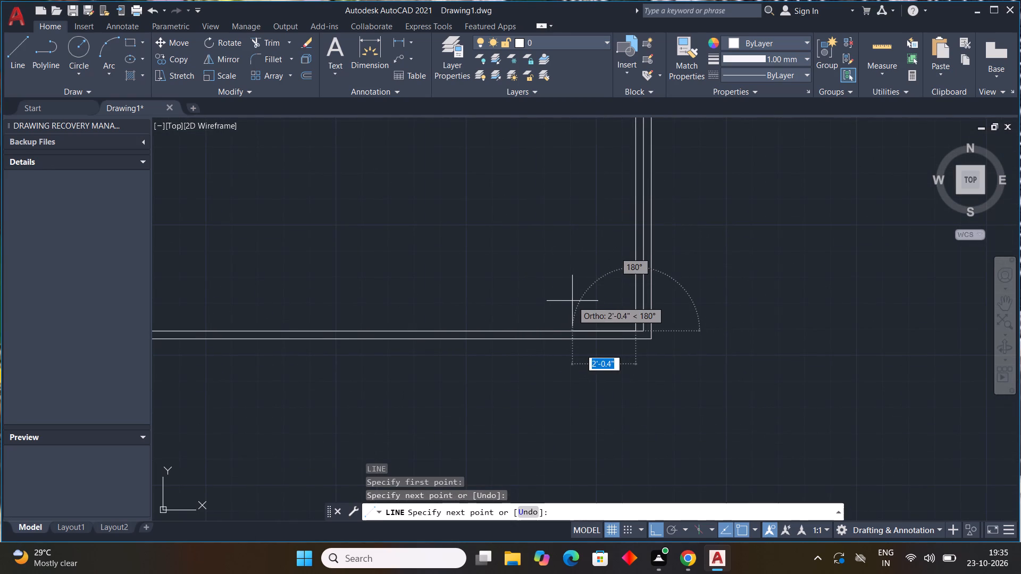
{"action": "key", "text": "ctrl+z"}
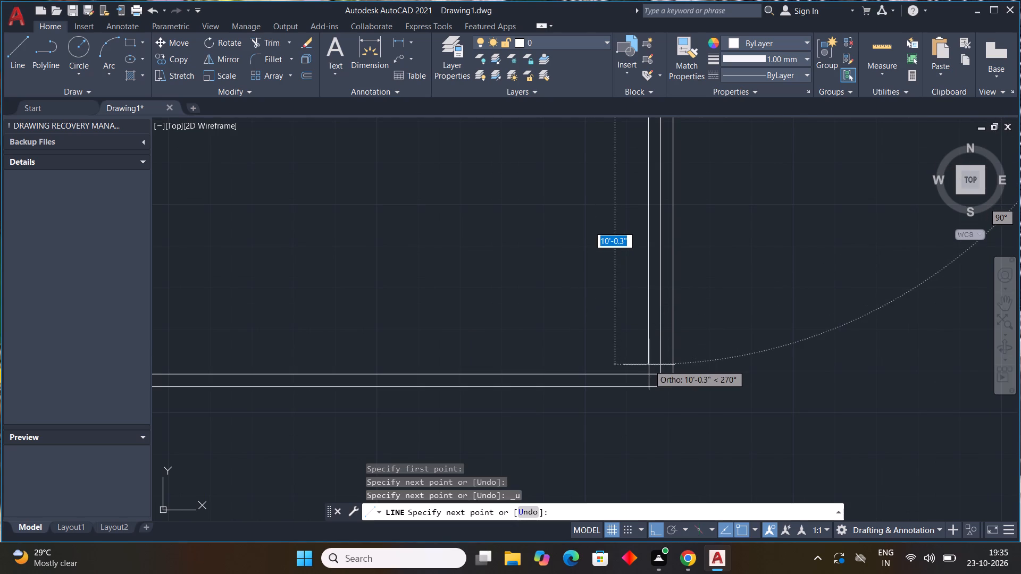
{"action": "left_click", "coordinate": [649, 365]}
Continue the outline leftward along the inside of the bottom boundary wall for about 21'.
{"action": "scroll", "coordinate": [503, 359], "scroll_direction": "down", "scroll_amount": 1}
{"action": "middle_click_drag", "start_coordinate": [503, 357], "coordinate": [662, 251]}
{"action": "middle_click", "coordinate": [665, 249]}
{"action": "scroll", "coordinate": [495, 262], "scroll_direction": "down", "scroll_amount": 2}
{"action": "middle_click_drag", "start_coordinate": [514, 258], "coordinate": [545, 252]}
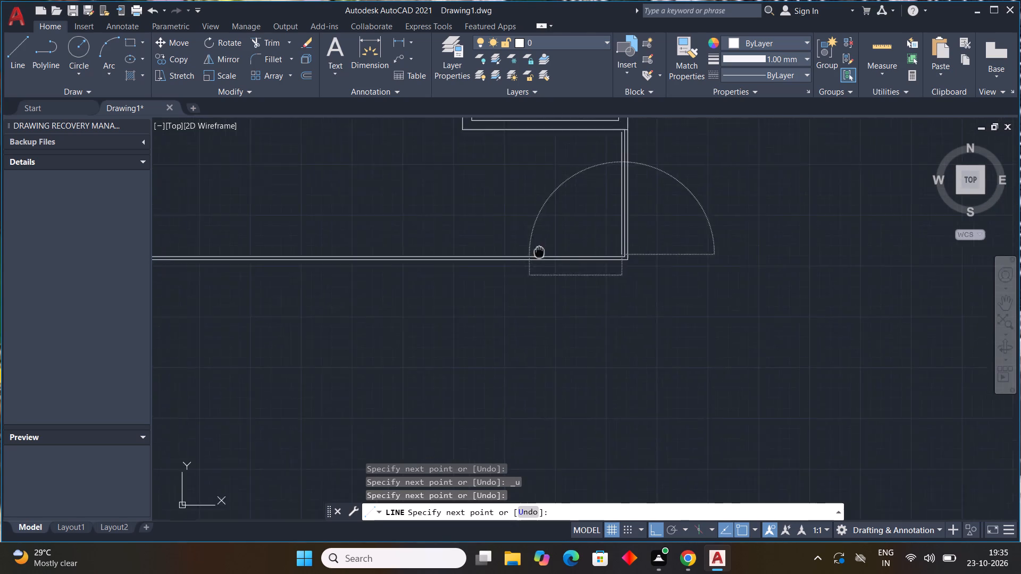
{"action": "middle_click_drag", "start_coordinate": [545, 252], "coordinate": [650, 251]}
{"action": "scroll", "coordinate": [646, 251], "scroll_direction": "up", "scroll_amount": 1}
{"action": "scroll", "coordinate": [476, 244], "scroll_direction": "down", "scroll_amount": 2}
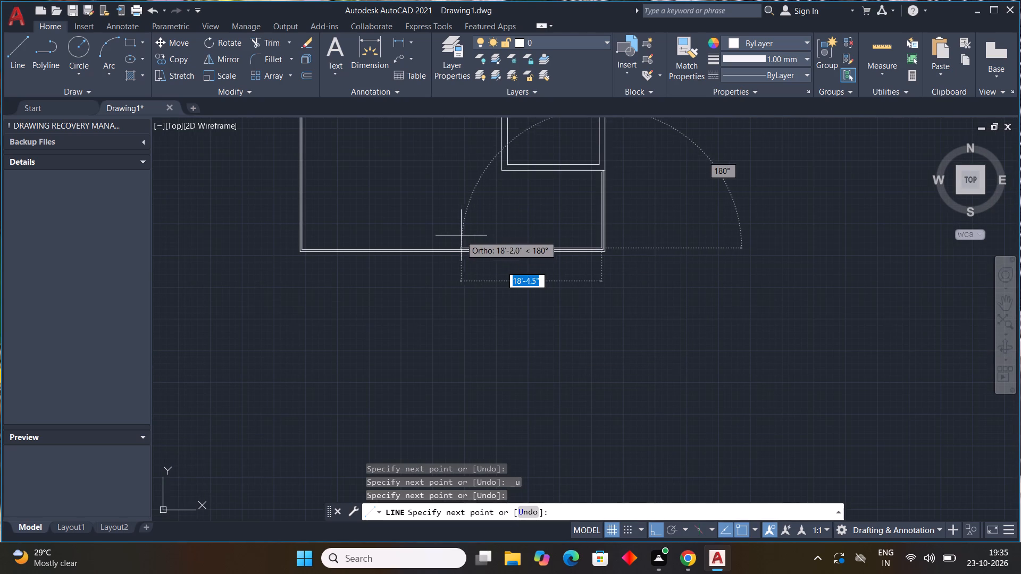
{"action": "left_click_drag", "start_coordinate": [440, 229], "coordinate": [440, 224]}
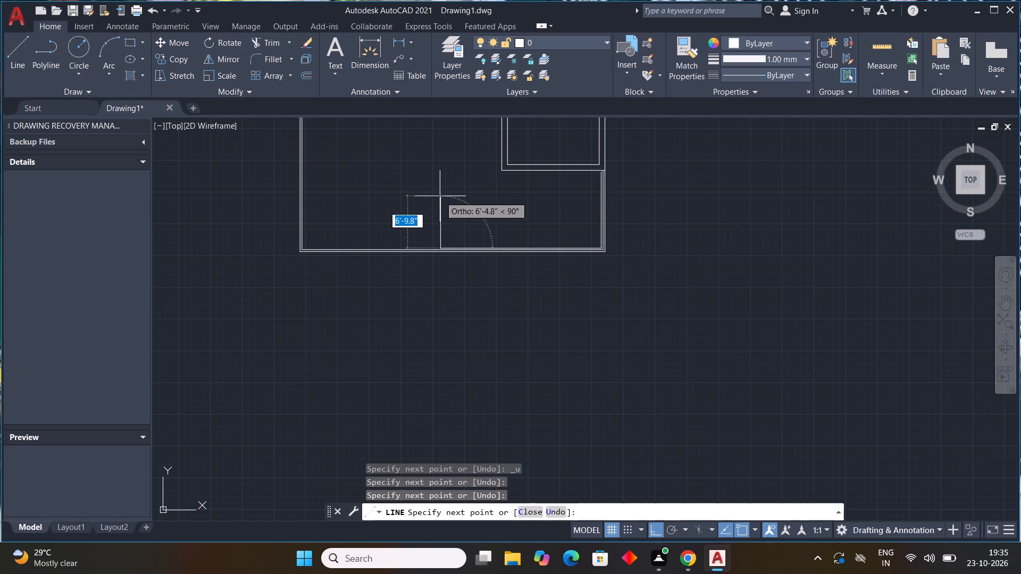
Complete the rectangle with a vertical side up to the lower-right room's bottom wall and a top edge back to the starting corner.
{"action": "scroll", "coordinate": [442, 175], "scroll_direction": "up", "scroll_amount": 3}
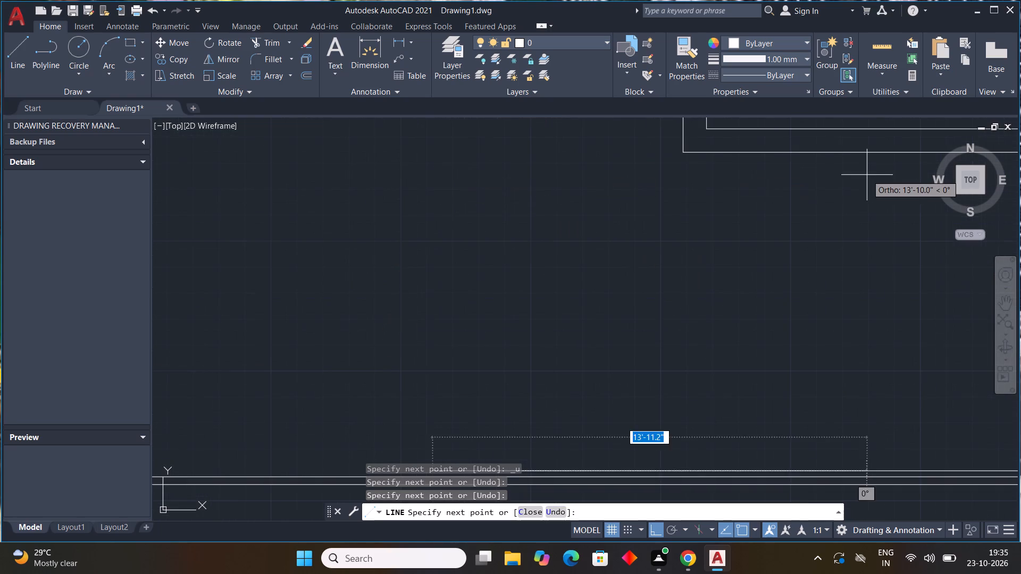
{"action": "scroll", "coordinate": [867, 175], "scroll_direction": "down", "scroll_amount": 2}
{"action": "middle_click_drag", "start_coordinate": [864, 175], "coordinate": [660, 230]}
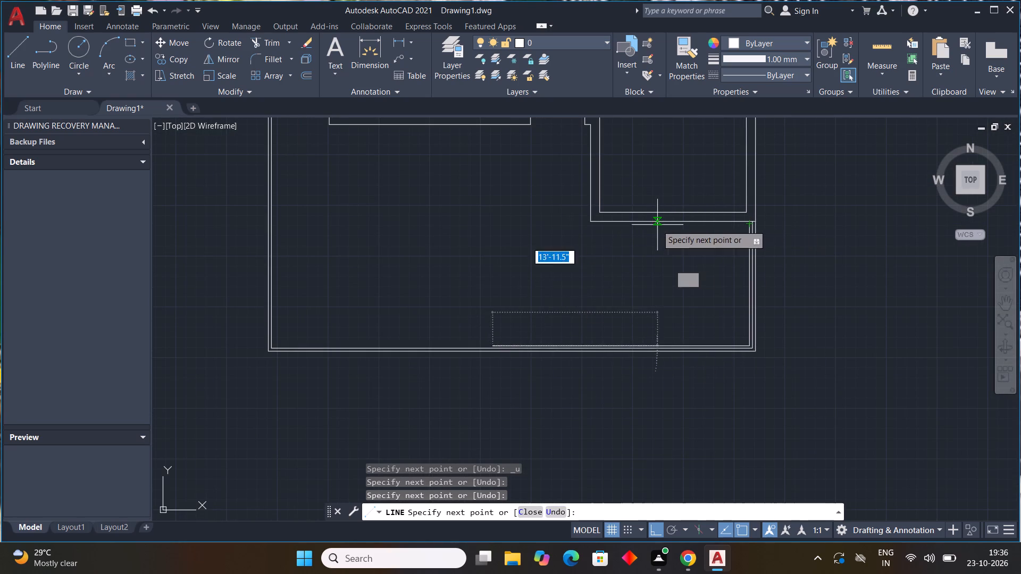
{"action": "left_click", "coordinate": [497, 226]}
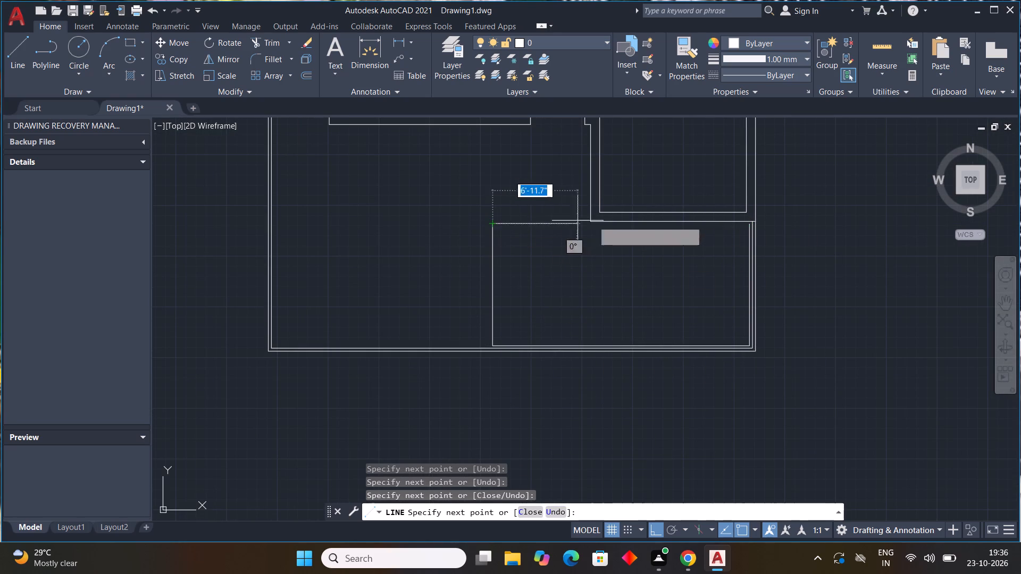
{"action": "scroll", "coordinate": [732, 226], "scroll_direction": "up", "scroll_amount": 3}
{"action": "left_click", "coordinate": [800, 221]}
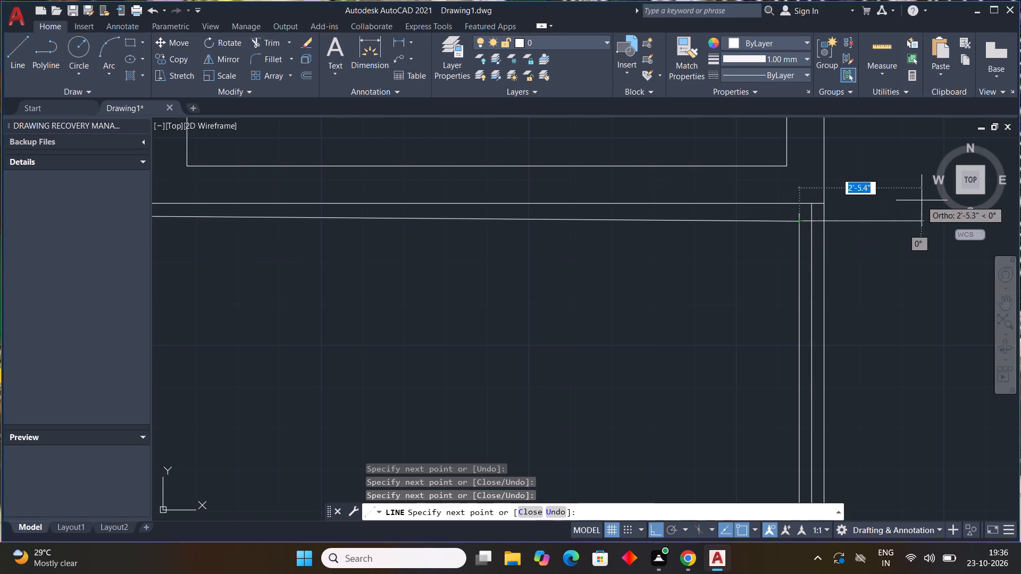
{"action": "key", "text": "ctrl+z"}
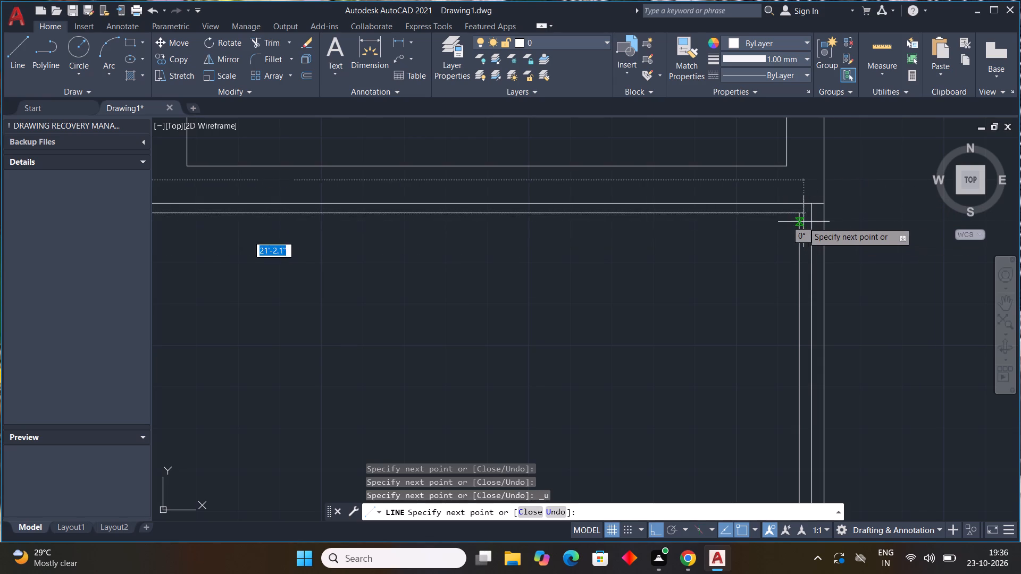
{"action": "left_click", "coordinate": [800, 216]}
{"action": "key", "text": "Escape"}
{"action": "key", "text": "Escape"}
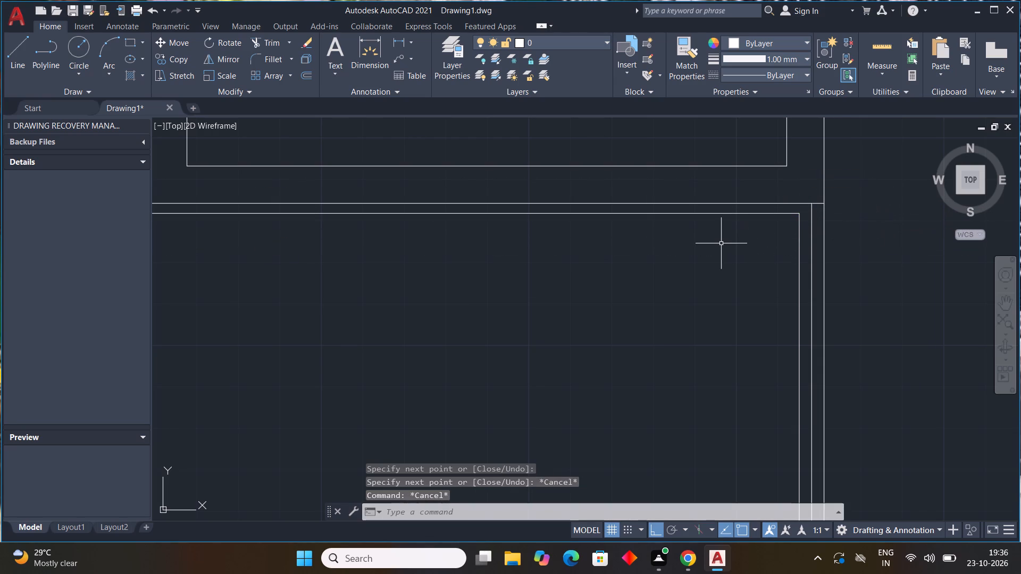
Draw a vertical line about 2' long downward from the bottom wall below the stair block, near that wall's right end.
{"action": "key", "text": "Escape"}
{"action": "scroll", "coordinate": [719, 249], "scroll_direction": "down", "scroll_amount": 2}
{"action": "scroll", "coordinate": [540, 306], "scroll_direction": "down", "scroll_amount": 2}
{"action": "middle_click_drag", "start_coordinate": [540, 306], "coordinate": [550, 293]}
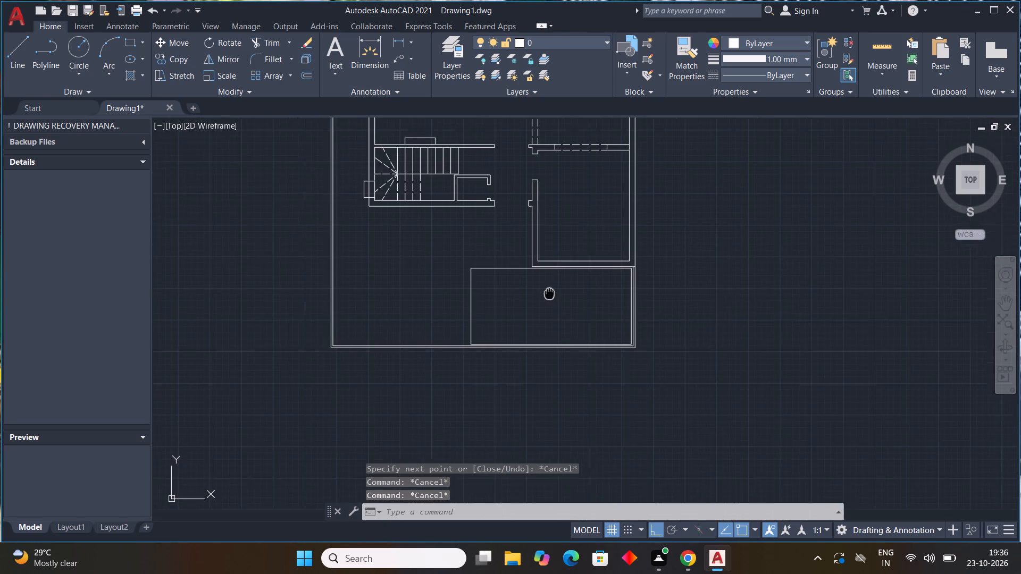
{"action": "middle_click_drag", "start_coordinate": [550, 293], "coordinate": [572, 281]}
{"action": "scroll", "coordinate": [572, 281], "scroll_direction": "up", "scroll_amount": 1}
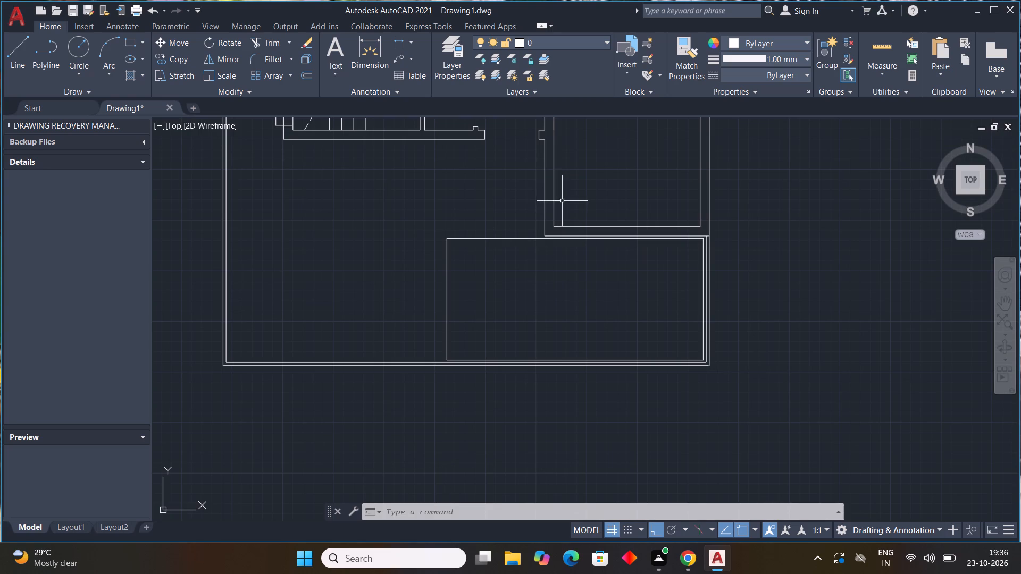
{"action": "key", "text": "l"}
{"action": "key", "text": "space"}
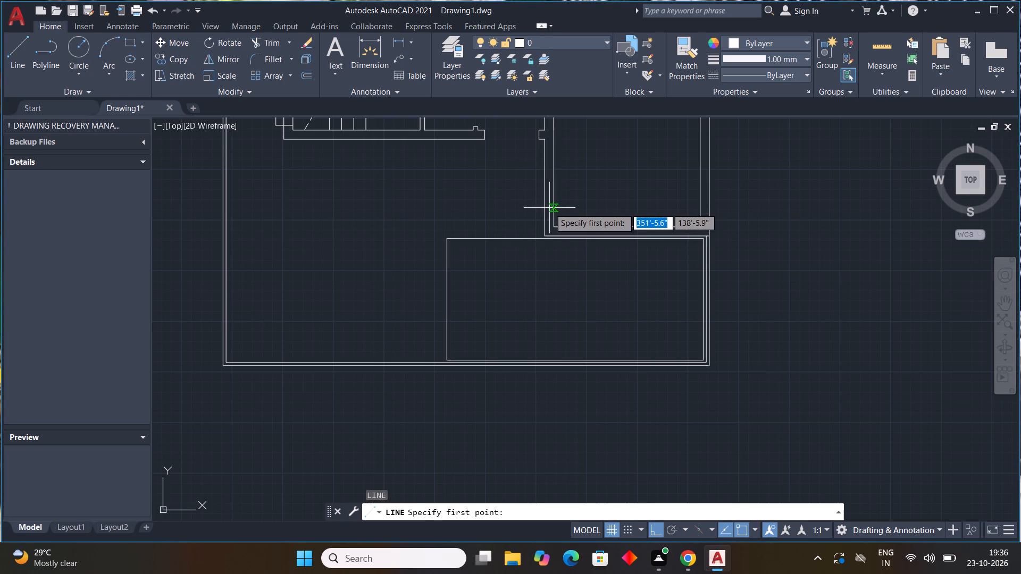
{"action": "scroll", "coordinate": [547, 192], "scroll_direction": "up", "scroll_amount": 1}
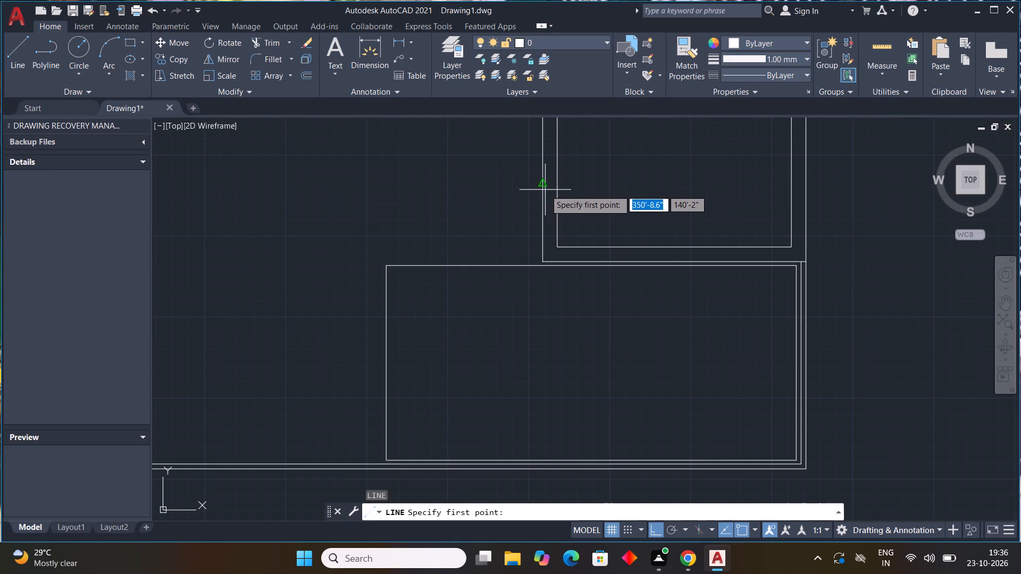
{"action": "middle_click_drag", "start_coordinate": [543, 192], "coordinate": [564, 265]}
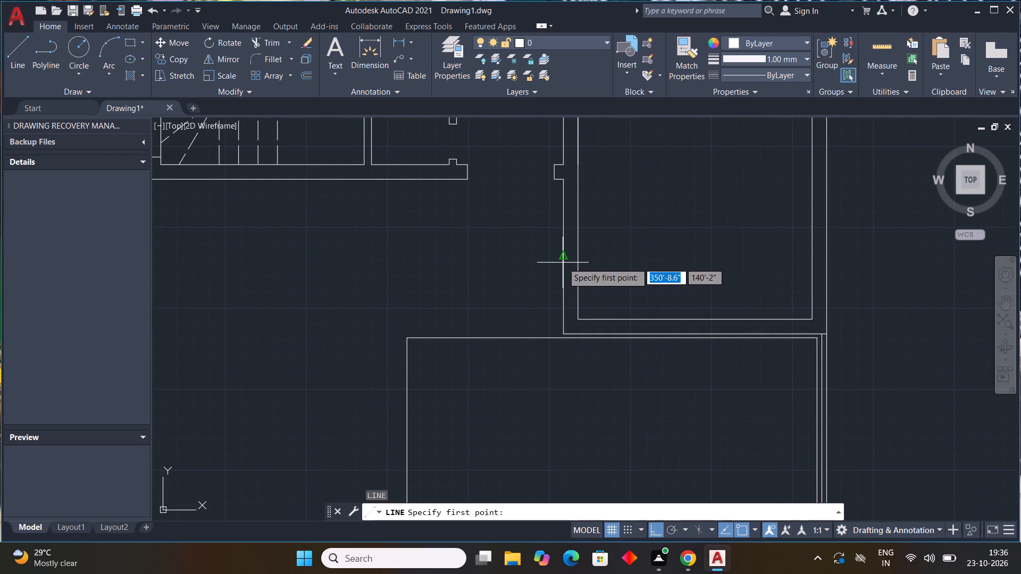
{"action": "scroll", "coordinate": [563, 264], "scroll_direction": "up", "scroll_amount": 1}
{"action": "middle_click_drag", "start_coordinate": [383, 171], "coordinate": [387, 184]}
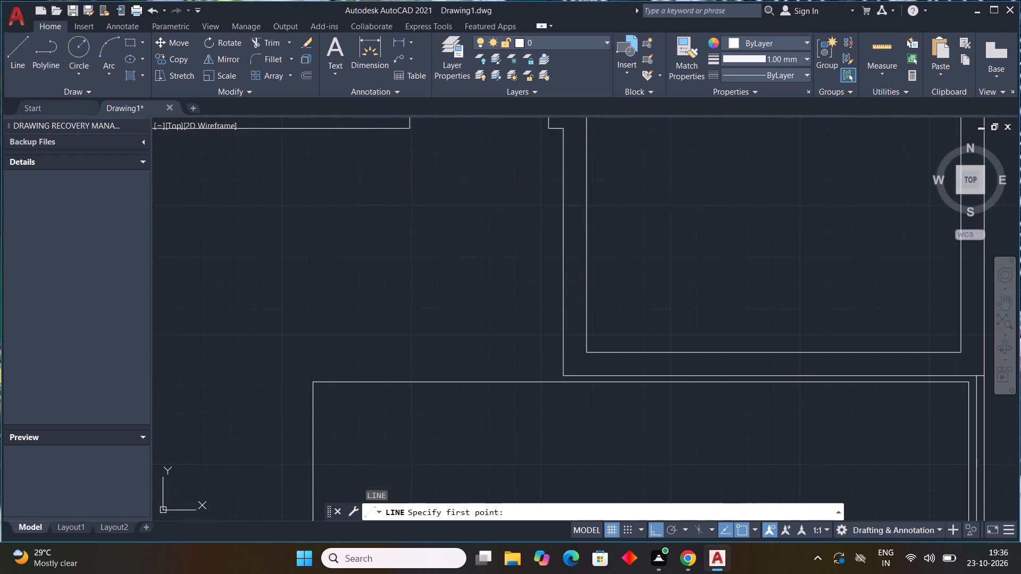
{"action": "middle_click_drag", "start_coordinate": [387, 184], "coordinate": [415, 264]}
{"action": "scroll", "coordinate": [382, 229], "scroll_direction": "down", "scroll_amount": 1}
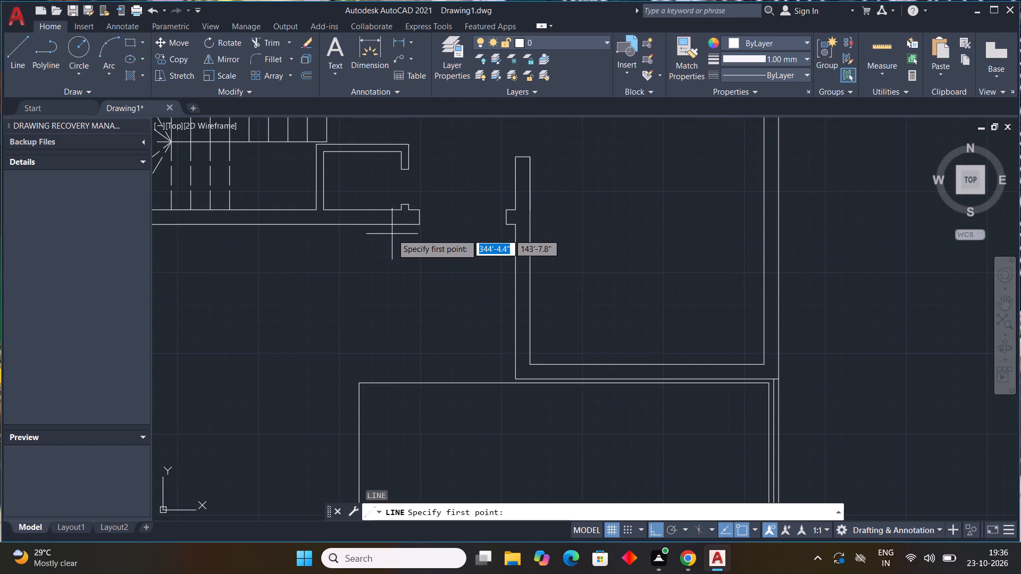
{"action": "left_click", "coordinate": [399, 226]}
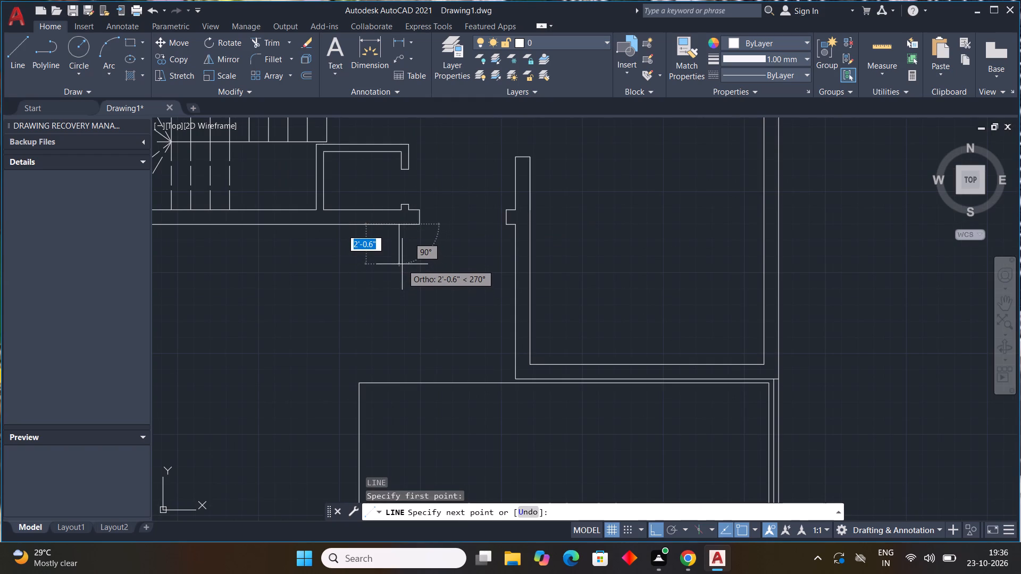
{"action": "left_click", "coordinate": [405, 267]}
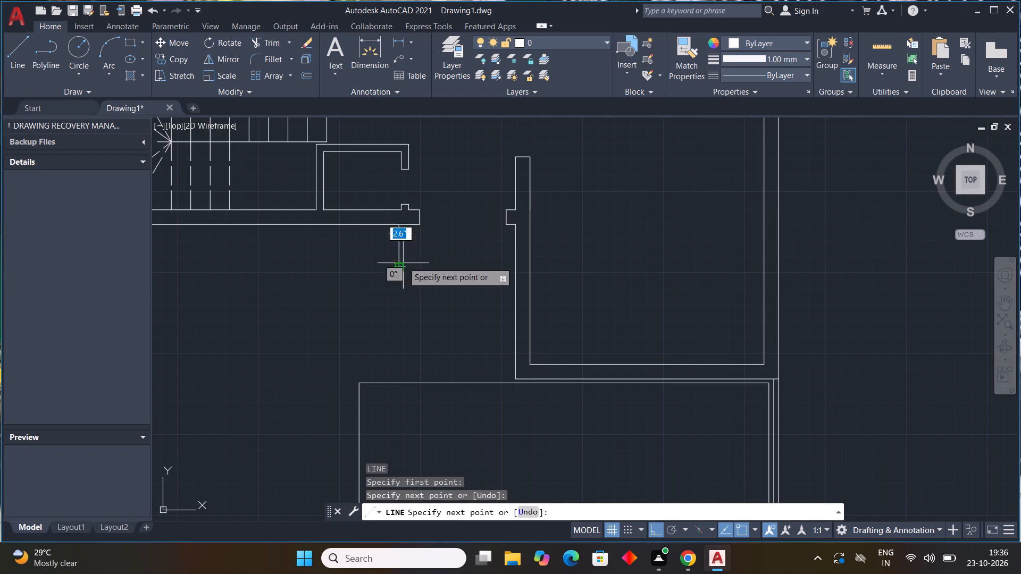
{"action": "key", "text": "Escape"}
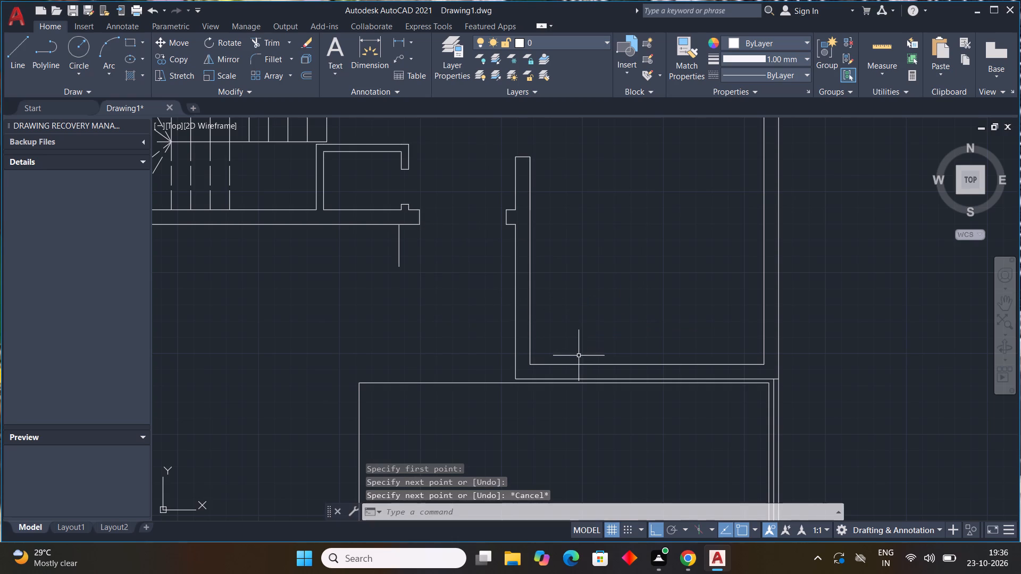
Draw a horizontal line about 2'-1" long leftward from the outer face of the lower-right room's left wall.
{"action": "type", "text": "l"}
{"action": "key", "text": "space"}
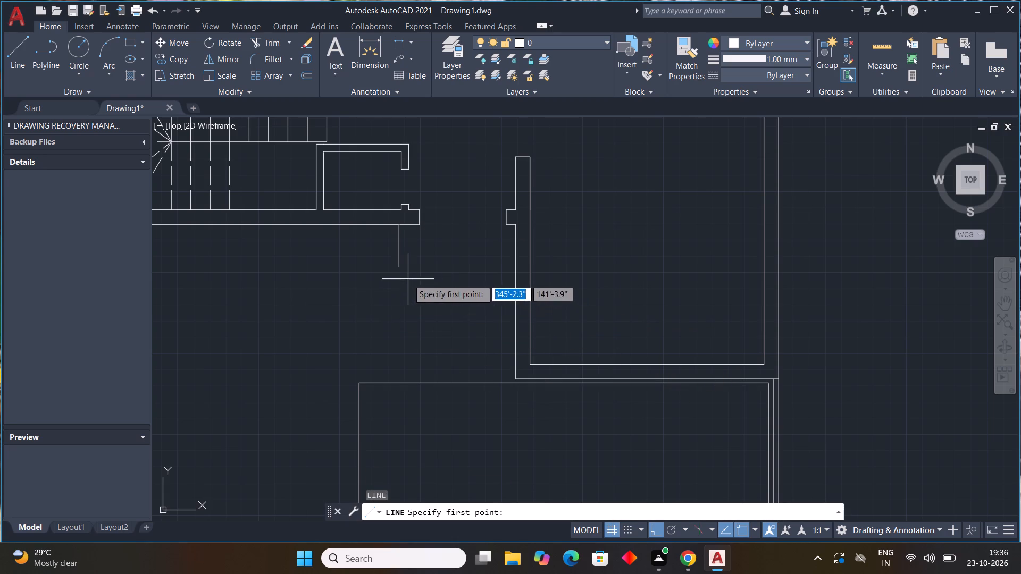
{"action": "left_click", "coordinate": [514, 330]}
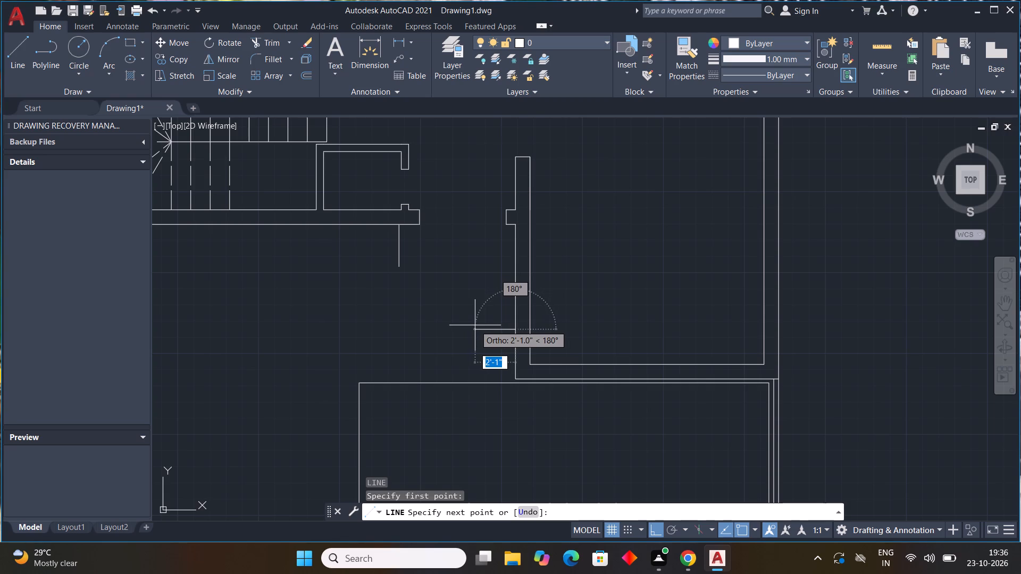
{"action": "left_click", "coordinate": [475, 325]}
{"action": "key", "text": "Escape"}
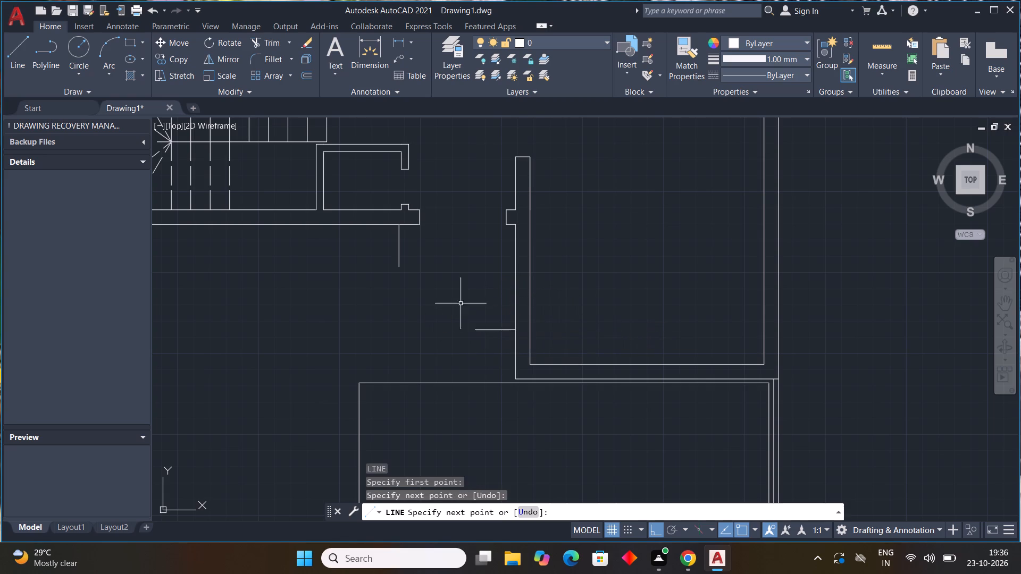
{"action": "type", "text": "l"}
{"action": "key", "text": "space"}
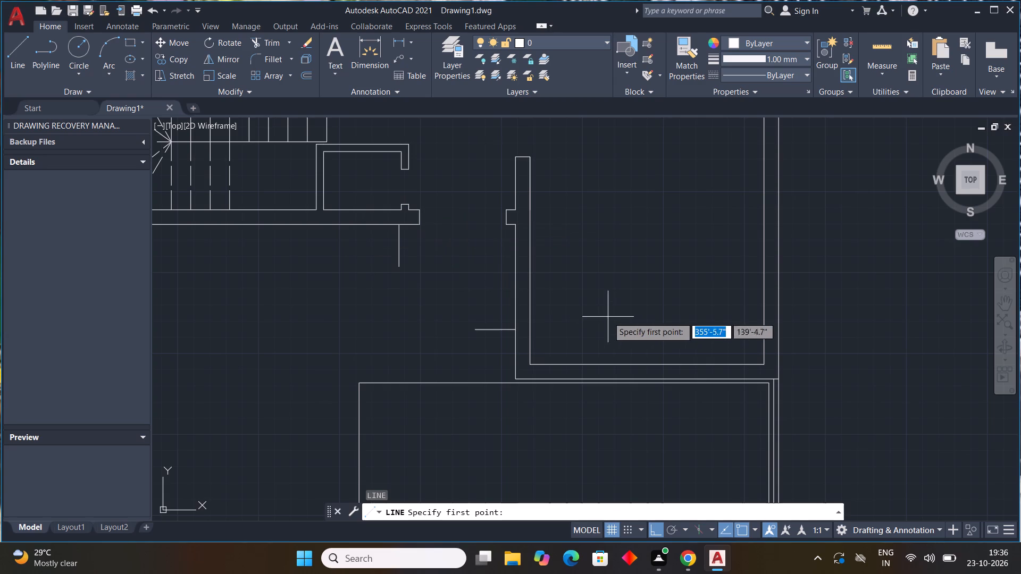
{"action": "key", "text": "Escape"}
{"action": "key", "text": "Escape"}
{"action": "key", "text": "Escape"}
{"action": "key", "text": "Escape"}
Offset the short vertical line 9" to the left and the short horizontal line 9" downward.
{"action": "type", "text": "off"}
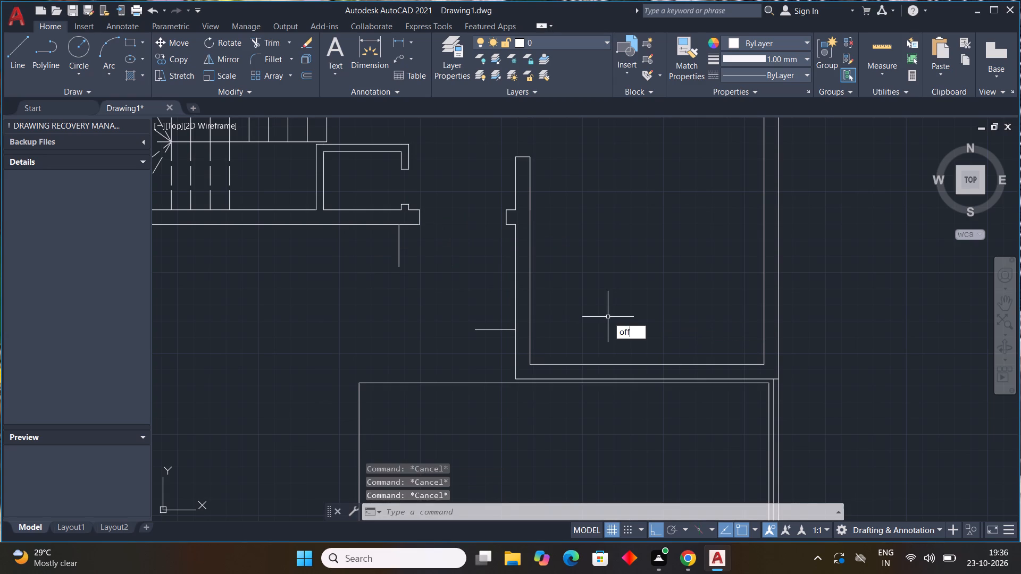
{"action": "key", "text": "space"}
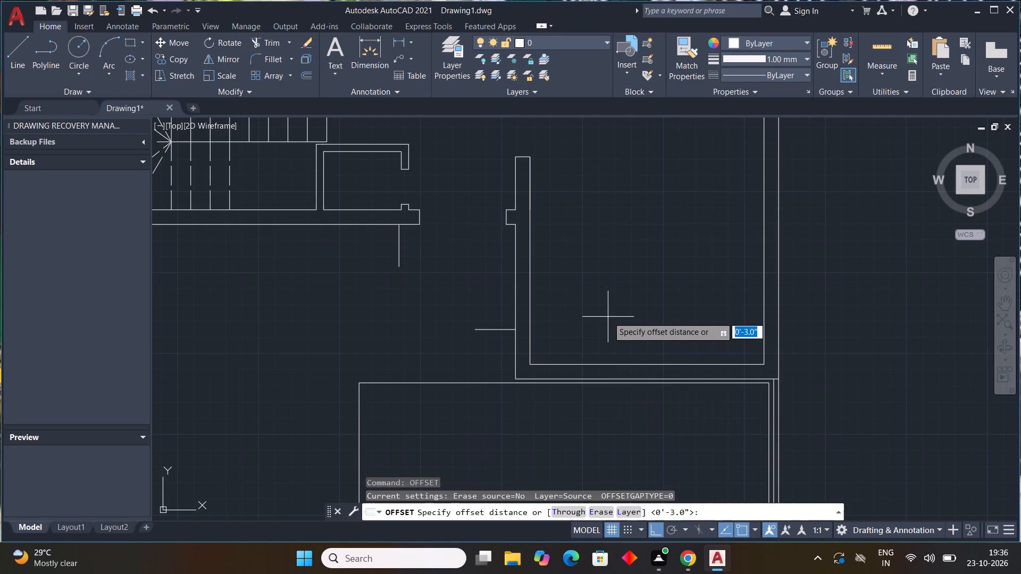
{"action": "type", "text": "9\""}
{"action": "key", "text": "Return"}
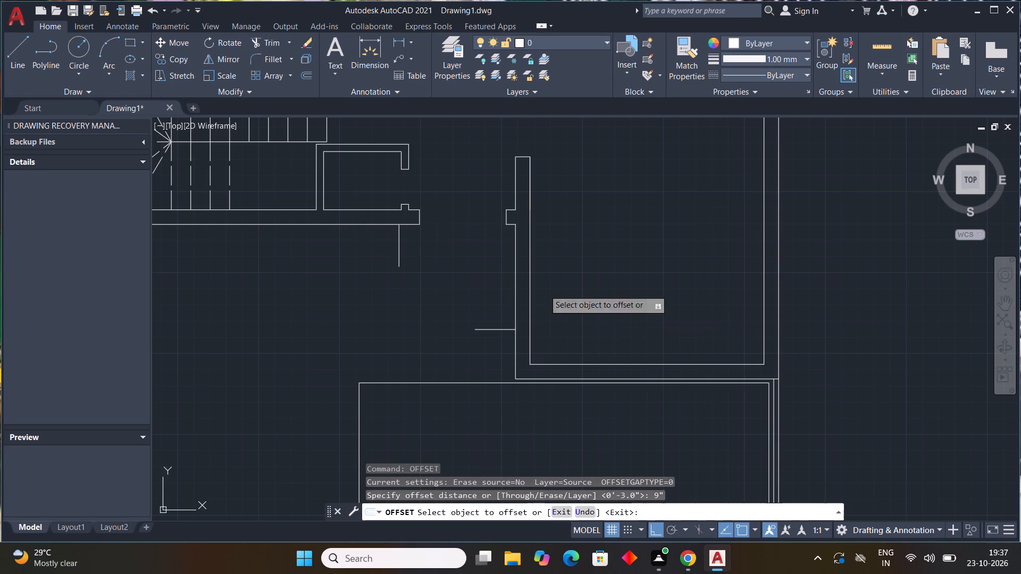
{"action": "left_click", "coordinate": [398, 242]}
{"action": "left_click", "coordinate": [317, 259]}
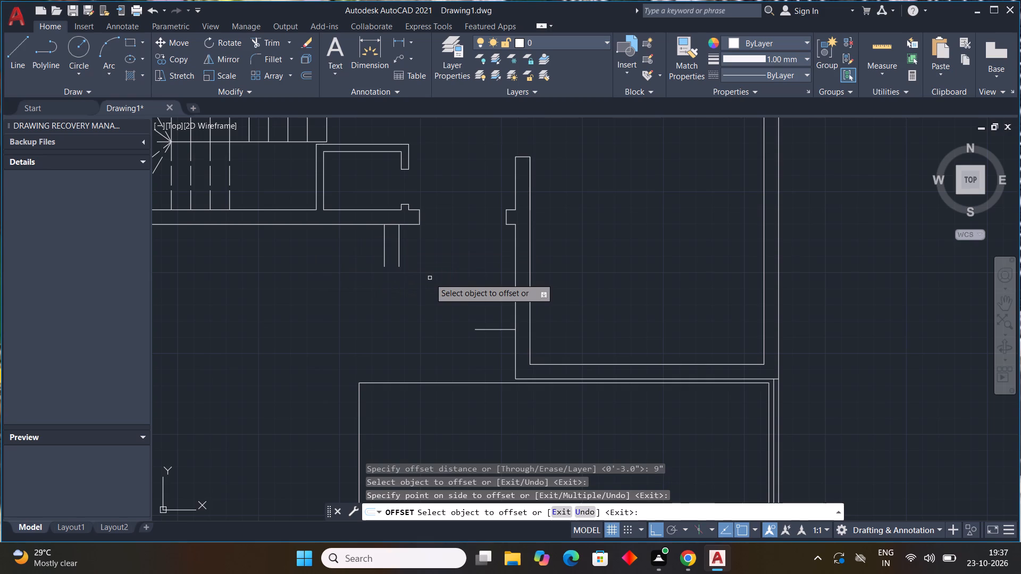
{"action": "left_click", "coordinate": [499, 331]}
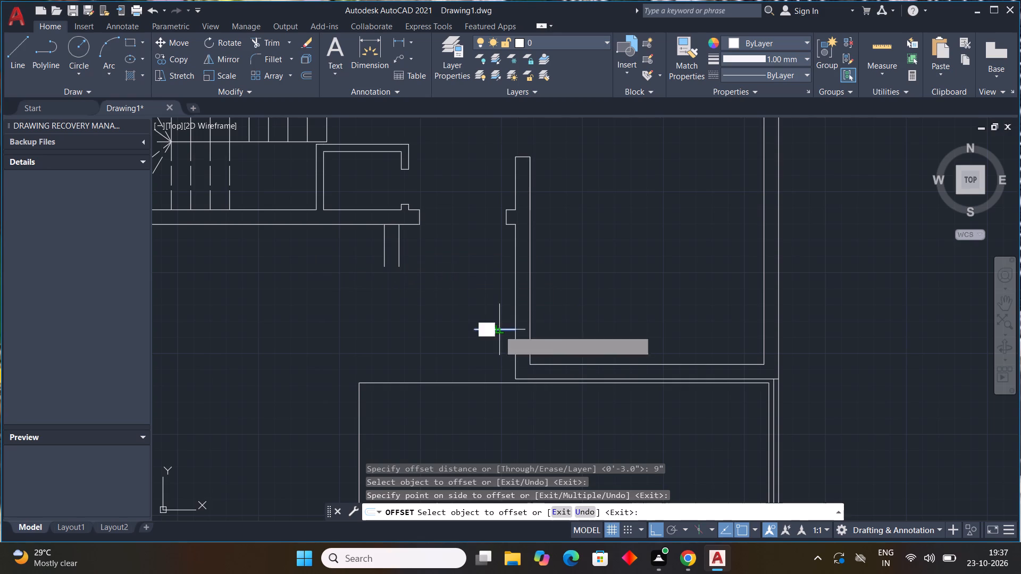
{"action": "left_click", "coordinate": [505, 359]}
{"action": "key", "text": "Escape"}
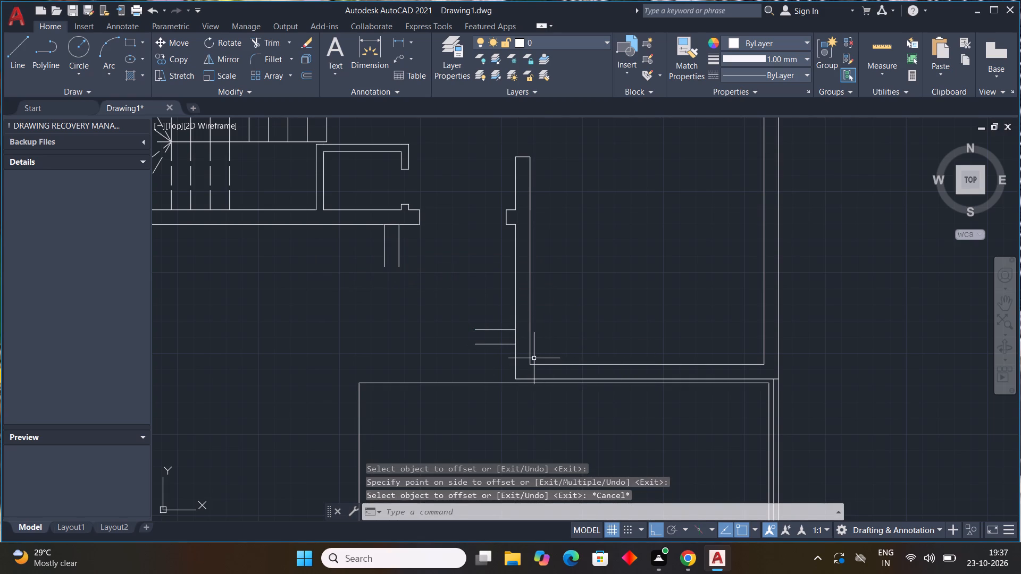
Extend the free ends of the two offset lines with short segments, the horizontal one leftward and the vertical one downward.
{"action": "key", "text": "l"}
{"action": "key", "text": "space"}
{"action": "scroll", "coordinate": [478, 348], "scroll_direction": "up", "scroll_amount": 2}
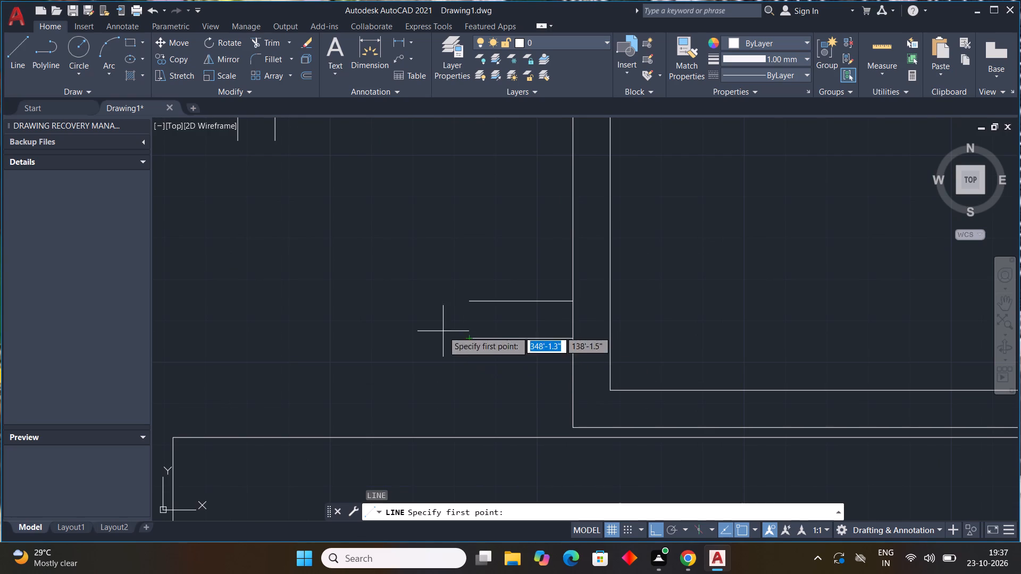
{"action": "left_click", "coordinate": [471, 341]}
{"action": "left_click", "coordinate": [460, 341]}
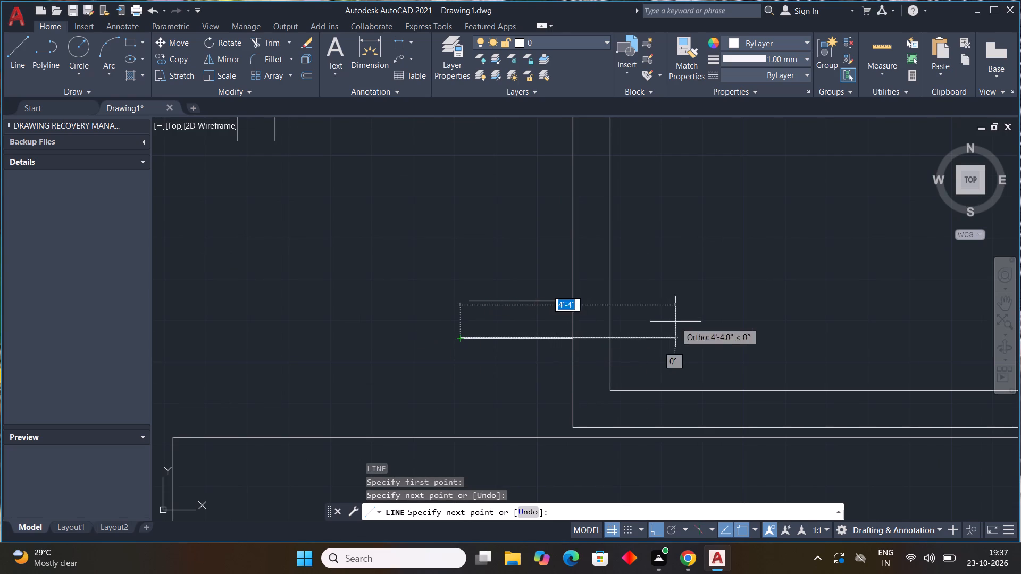
{"action": "key", "text": "Escape"}
{"action": "type", "text": "l"}
{"action": "key", "text": "space"}
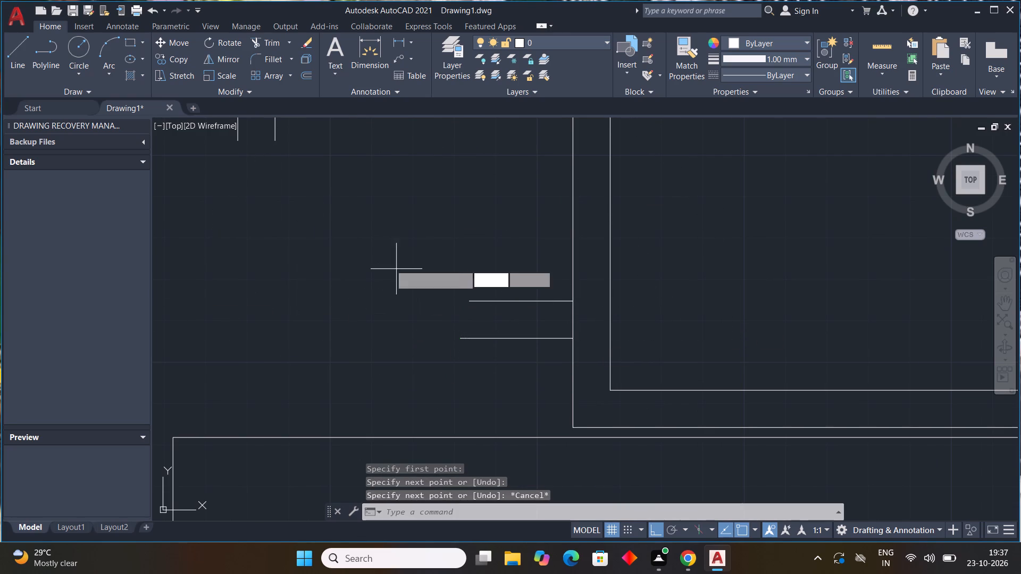
{"action": "scroll", "coordinate": [381, 267], "scroll_direction": "down", "scroll_amount": 1}
{"action": "middle_click_drag", "start_coordinate": [395, 283], "coordinate": [418, 290]}
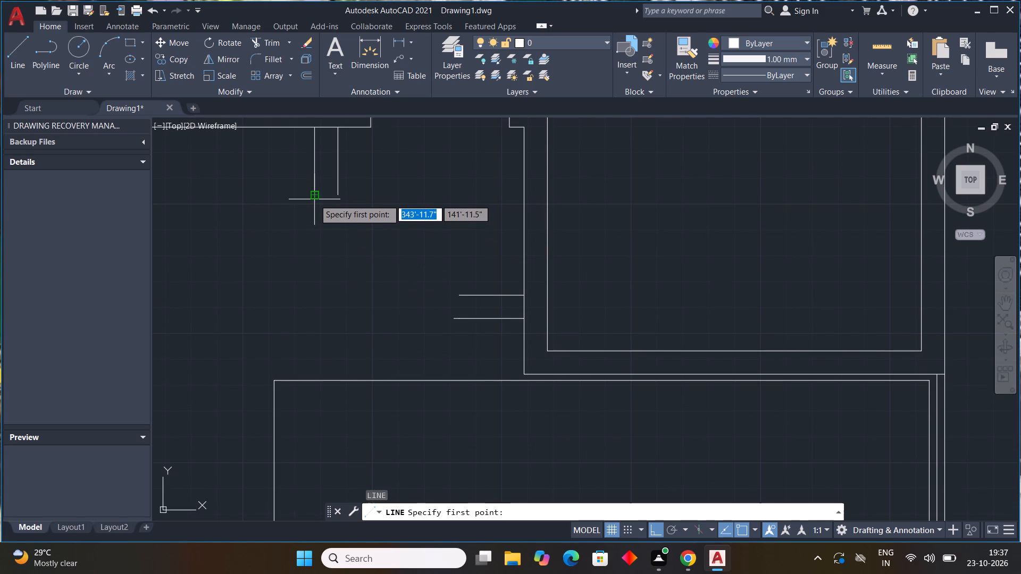
{"action": "scroll", "coordinate": [314, 199], "scroll_direction": "up", "scroll_amount": 1}
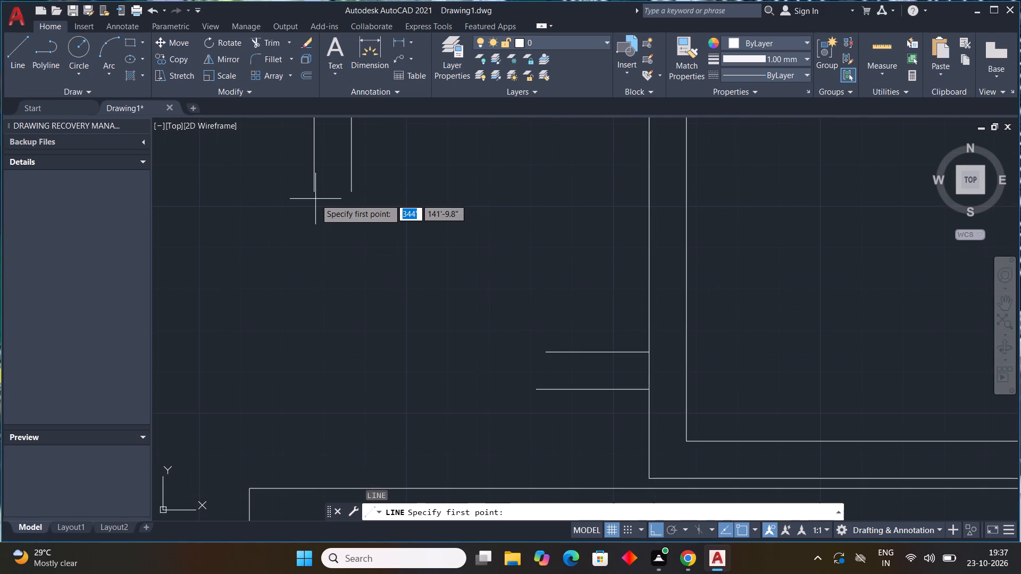
{"action": "left_click", "coordinate": [312, 192]}
{"action": "left_click", "coordinate": [317, 202]}
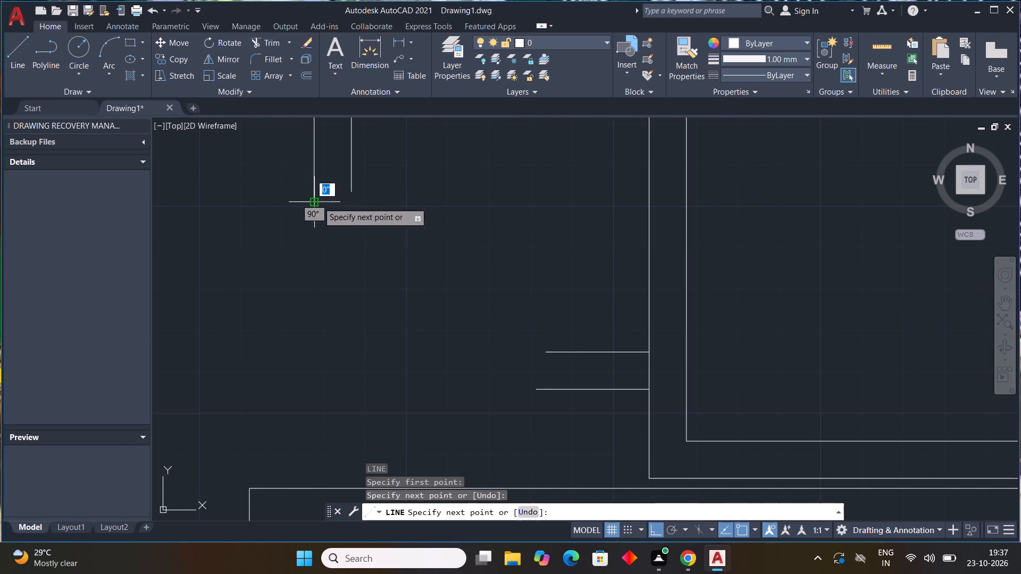
{"action": "key", "text": "Escape"}
Join the inner and outer pairs of line ends with two diagonal lines, forming an angled wall between the short wall stubs.
{"action": "key", "text": "l"}
{"action": "key", "text": "space"}
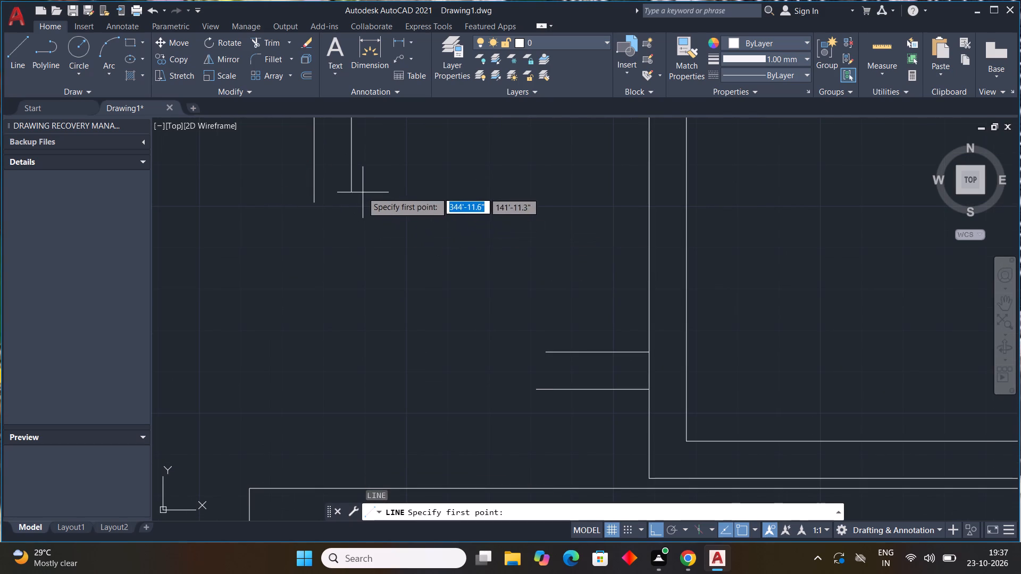
{"action": "left_click_drag", "start_coordinate": [353, 193], "coordinate": [361, 202]}
{"action": "left_click", "coordinate": [550, 357]}
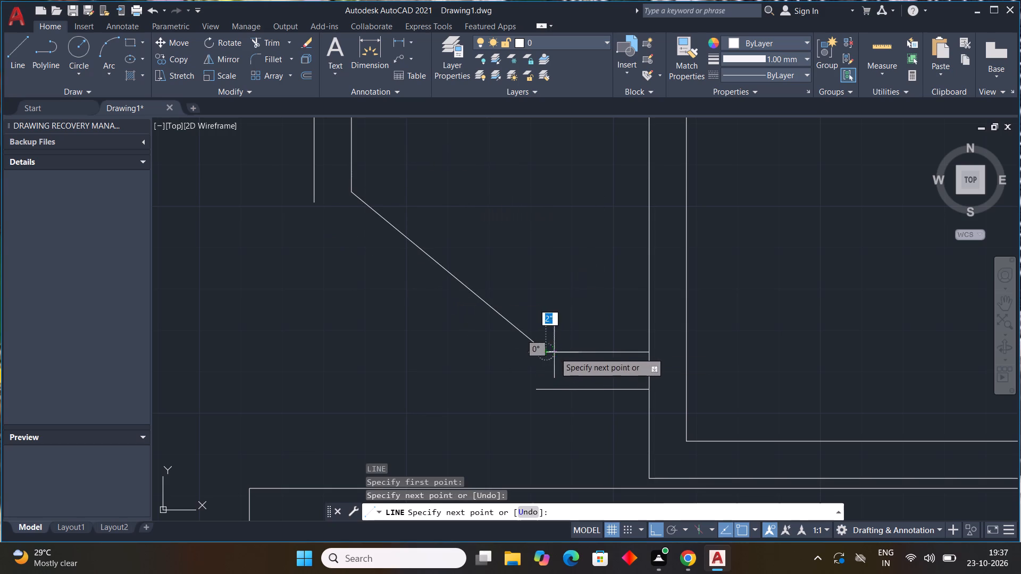
{"action": "key", "text": "Escape"}
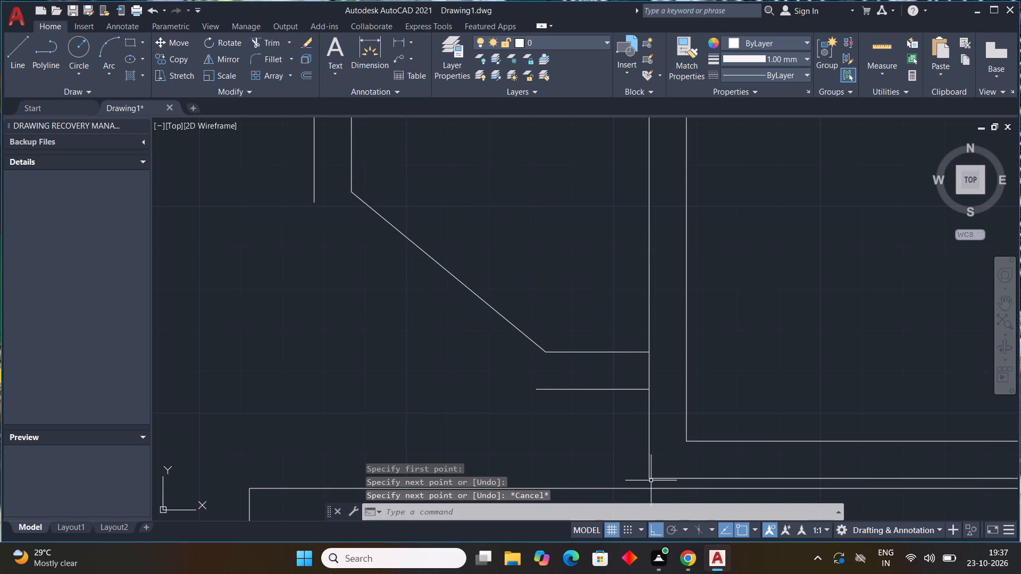
{"action": "key", "text": "l"}
{"action": "key", "text": "space"}
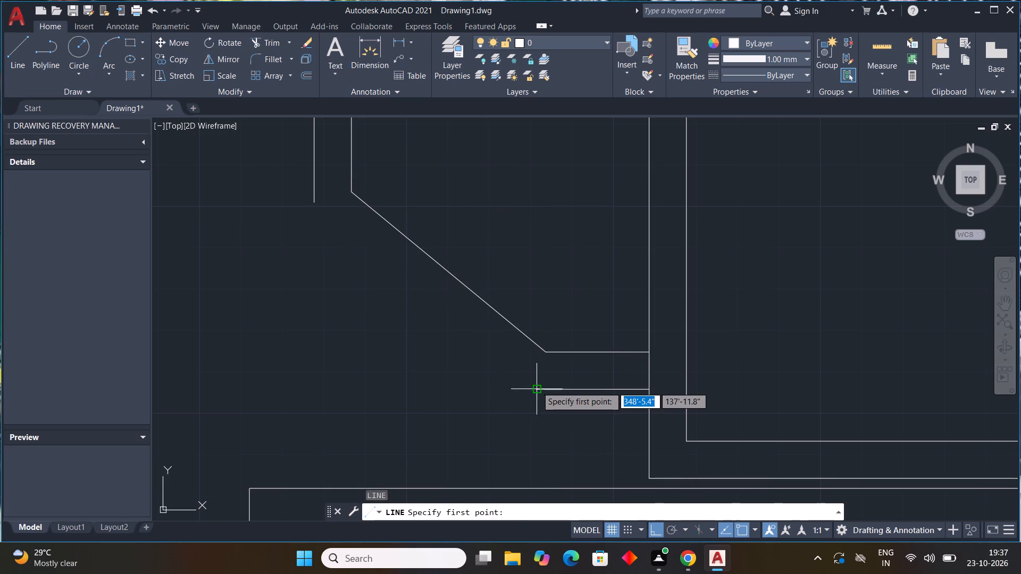
{"action": "left_click", "coordinate": [537, 386]}
{"action": "left_click", "coordinate": [315, 206]}
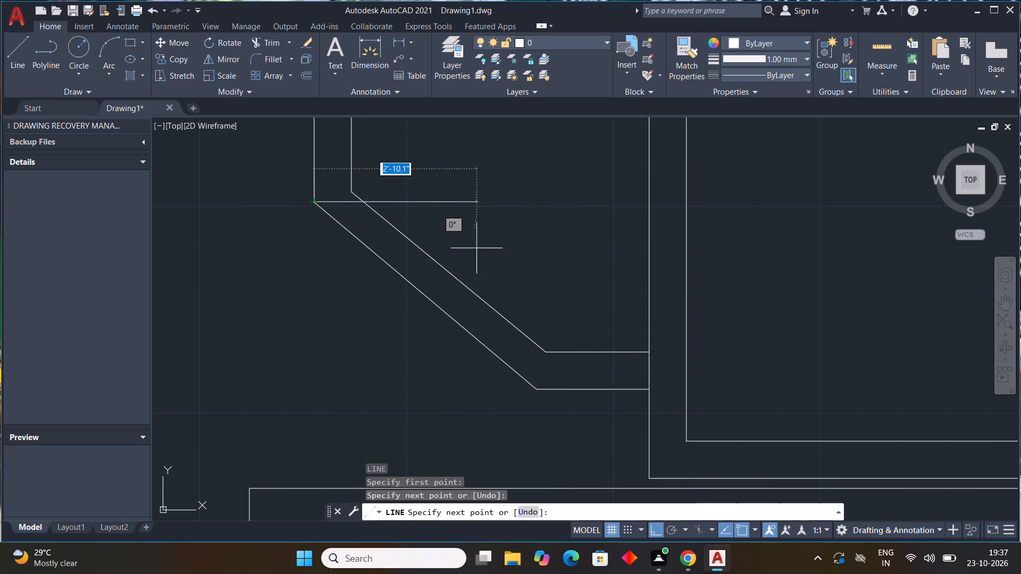
{"action": "key", "text": "Escape"}
Draw a horizontal line across the entrance opening, joining the lower corners of the two wall ends above the angled wall.
{"action": "scroll", "coordinate": [637, 286], "scroll_direction": "down", "scroll_amount": 1}
{"action": "middle_click_drag", "start_coordinate": [559, 262], "coordinate": [560, 301]}
{"action": "scroll", "coordinate": [559, 287], "scroll_direction": "down", "scroll_amount": 1}
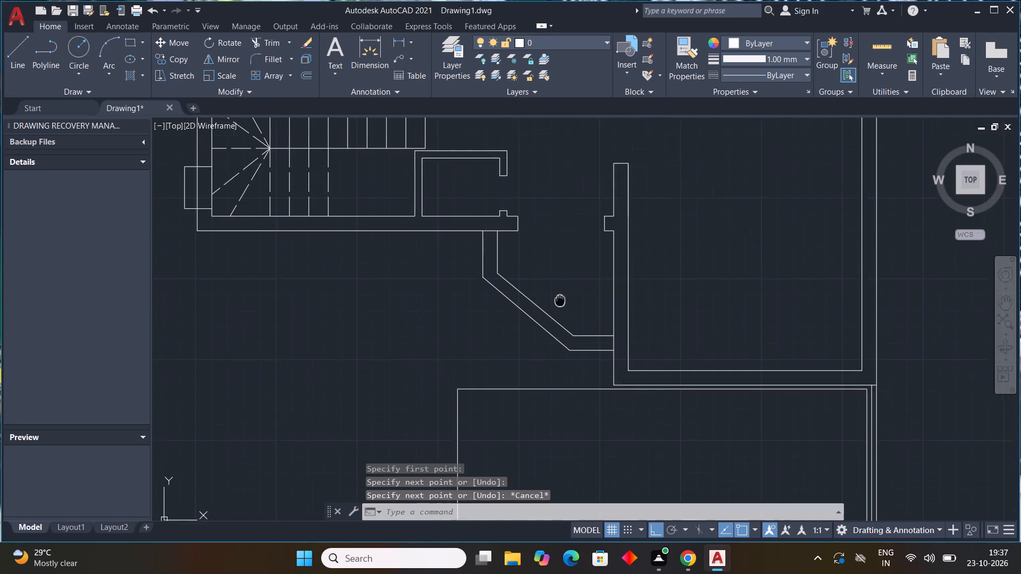
{"action": "middle_click_drag", "start_coordinate": [560, 301], "coordinate": [504, 339]}
{"action": "scroll", "coordinate": [553, 262], "scroll_direction": "up", "scroll_amount": 2}
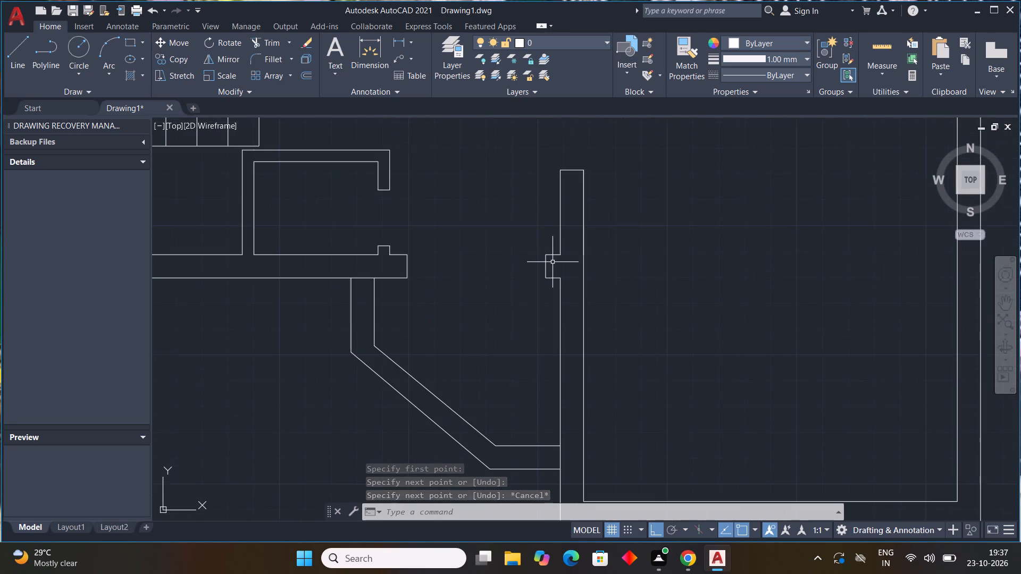
{"action": "scroll", "coordinate": [543, 267], "scroll_direction": "up", "scroll_amount": 1}
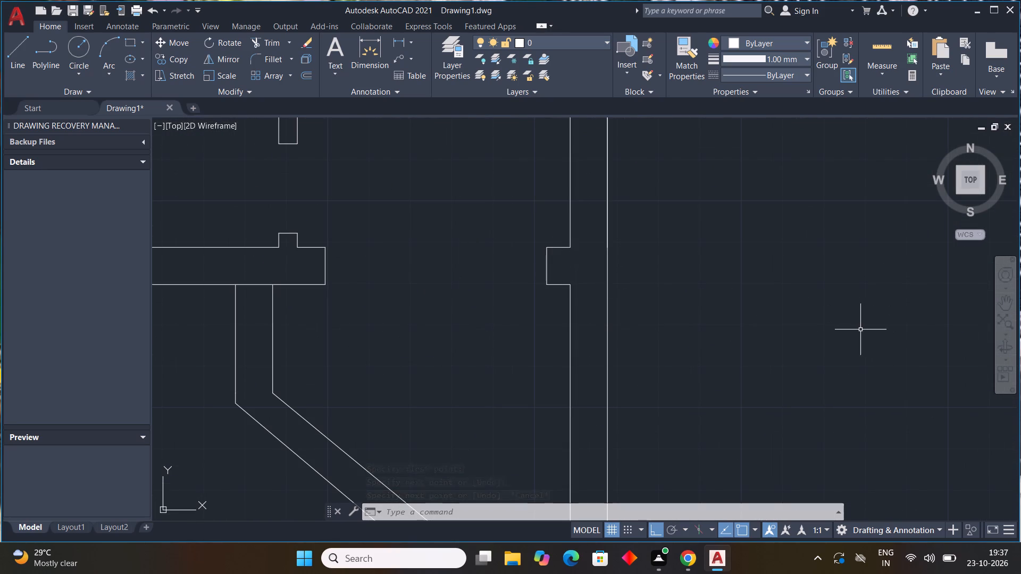
{"action": "key", "text": "l"}
{"action": "key", "text": "space"}
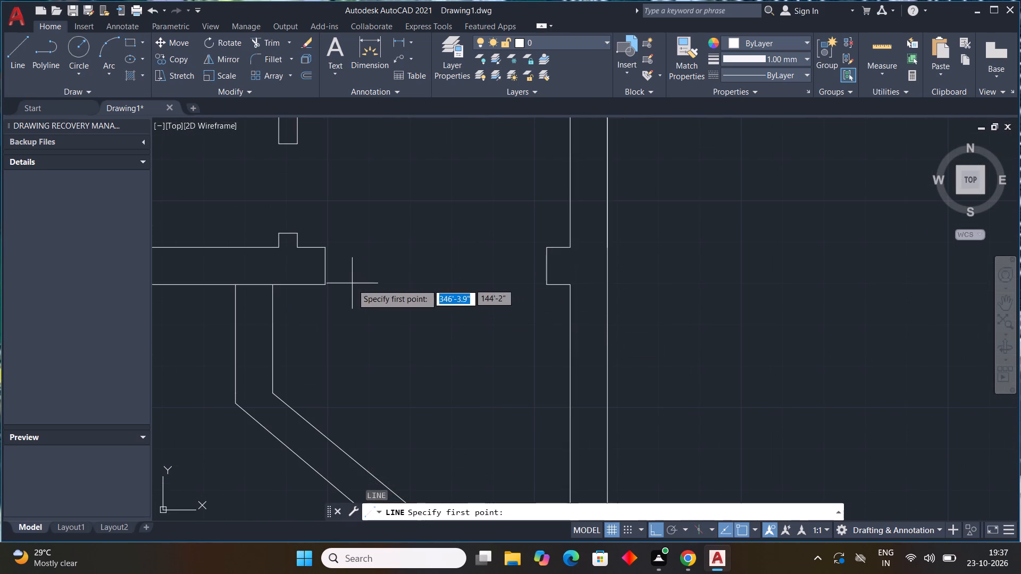
{"action": "left_click_drag", "start_coordinate": [326, 287], "coordinate": [333, 287]}
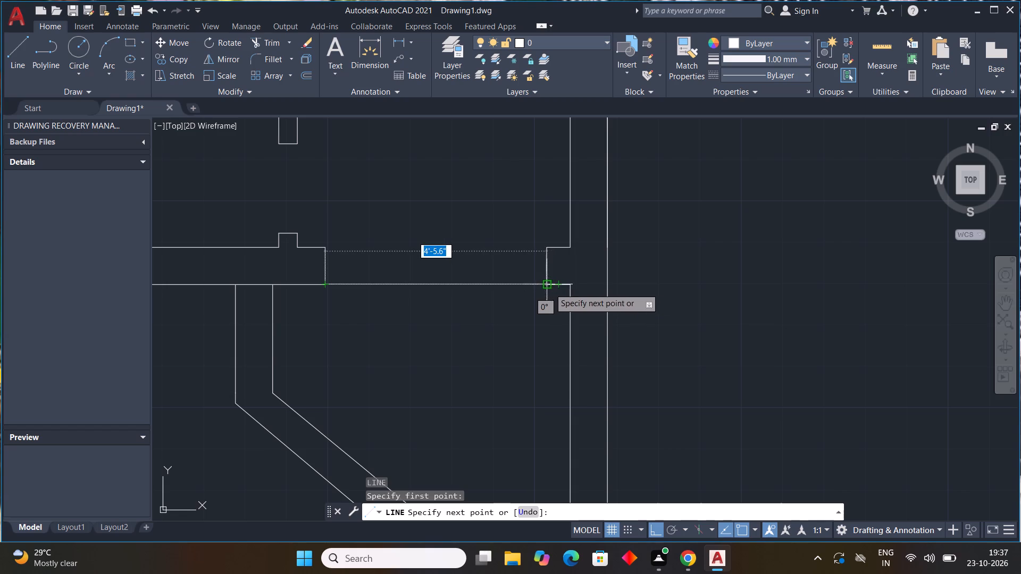
{"action": "left_click", "coordinate": [549, 288]}
{"action": "key", "text": "Escape"}
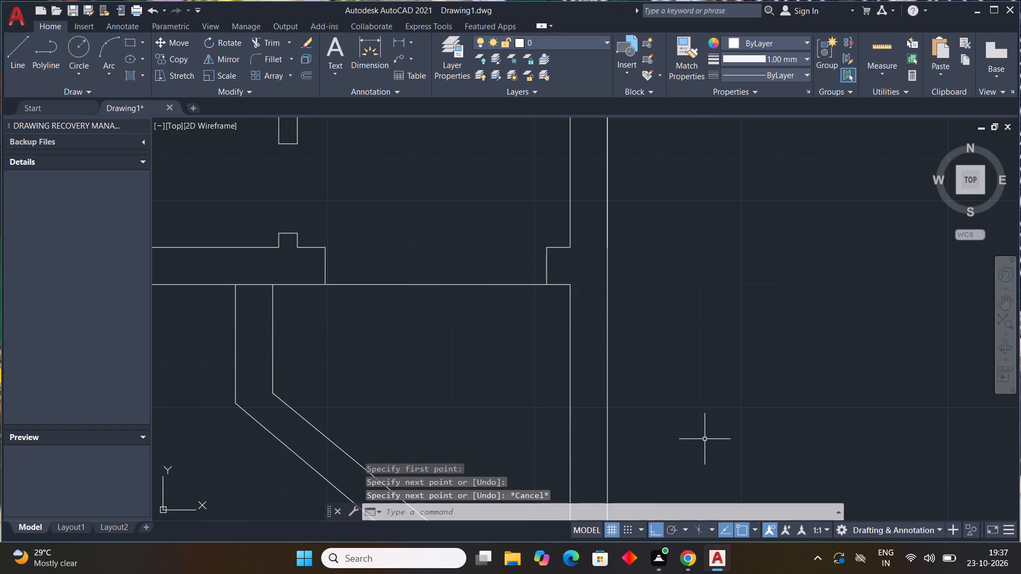
Draw a vertical centre line upward from the midpoint of the line across the entrance opening.
{"action": "key", "text": "l"}
{"action": "key", "text": "space"}
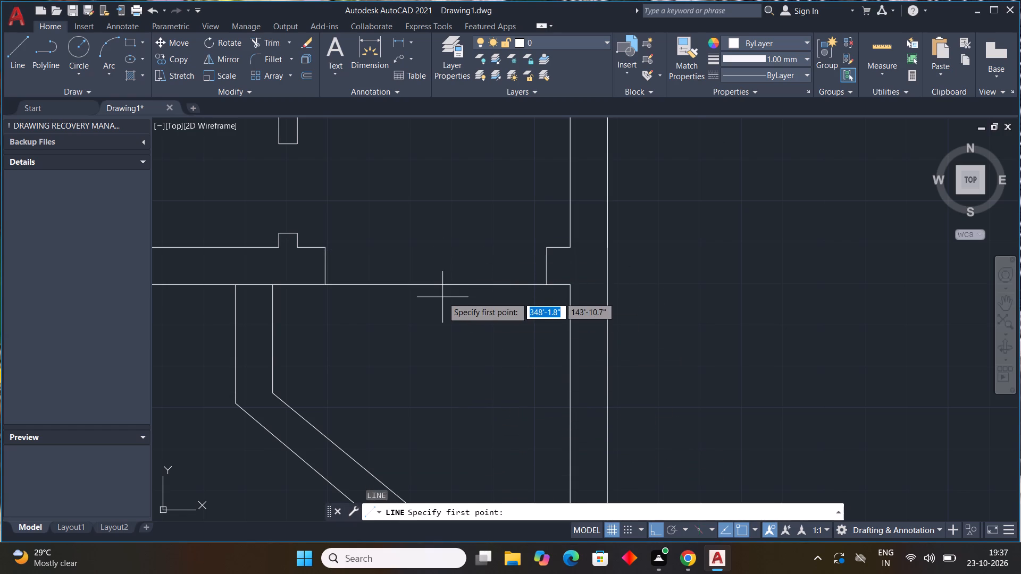
{"action": "left_click_drag", "start_coordinate": [438, 285], "coordinate": [438, 283]}
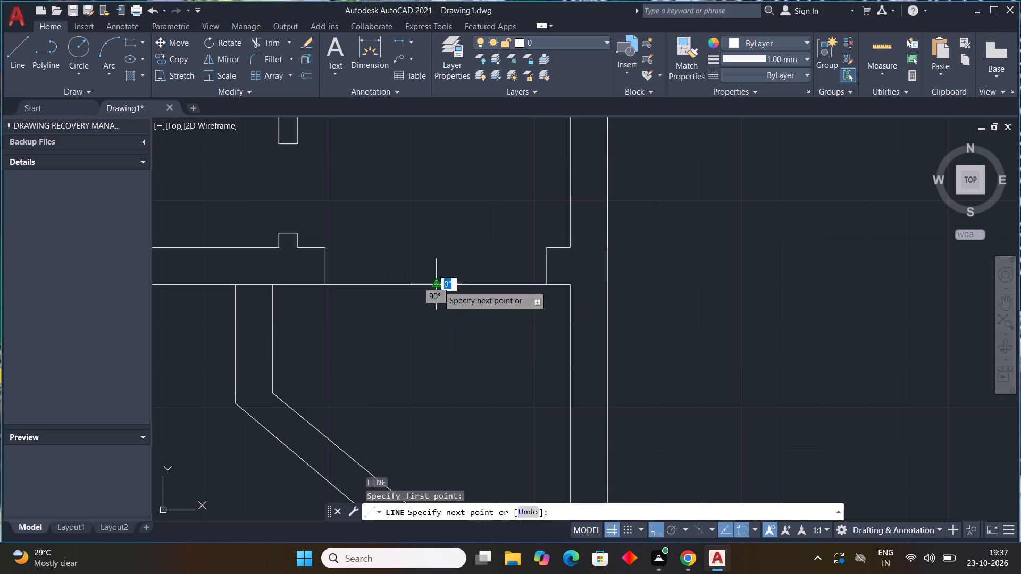
{"action": "left_click_drag", "start_coordinate": [438, 283], "coordinate": [437, 275]}
{"action": "left_click", "coordinate": [420, 182]}
{"action": "key", "text": "Escape"}
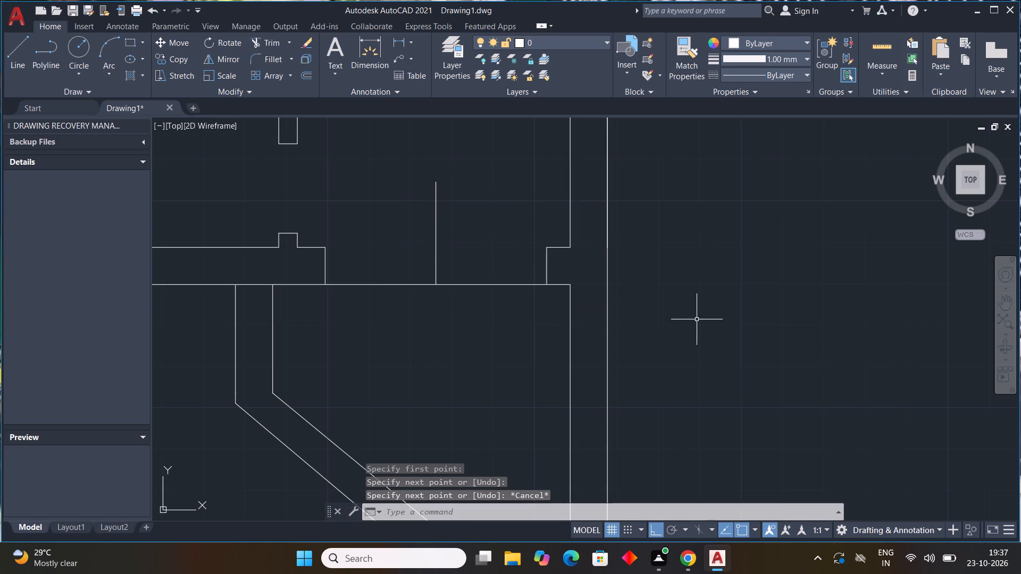
Draw the right door leaf as a 1" by 2' upright outline, starting 1" left of the right jamb's midpoint.
{"action": "key", "text": "l"}
{"action": "key", "text": "space"}
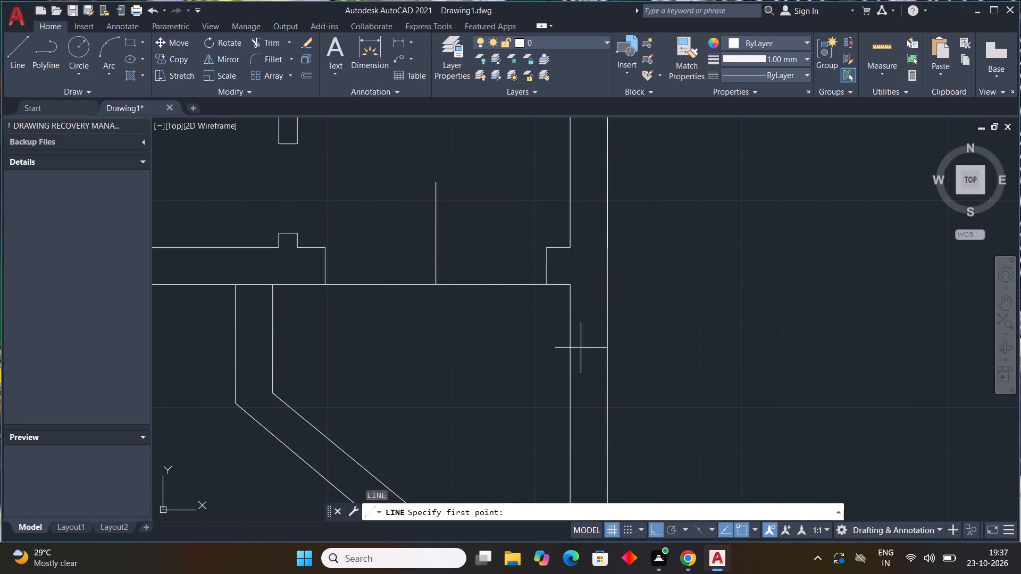
{"action": "left_click", "coordinate": [545, 265]}
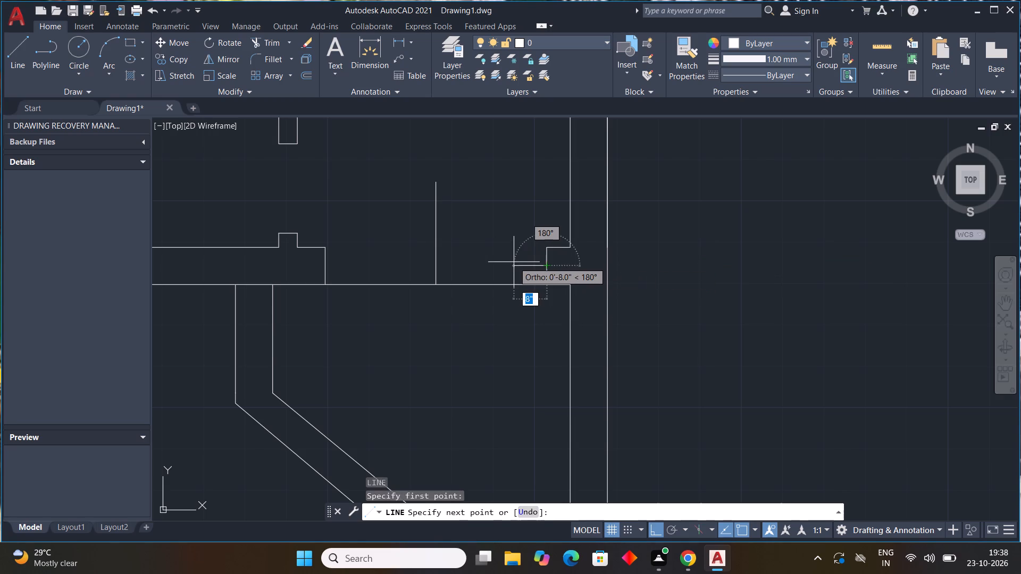
{"action": "type", "text": "1\""}
{"action": "key", "text": "Return"}
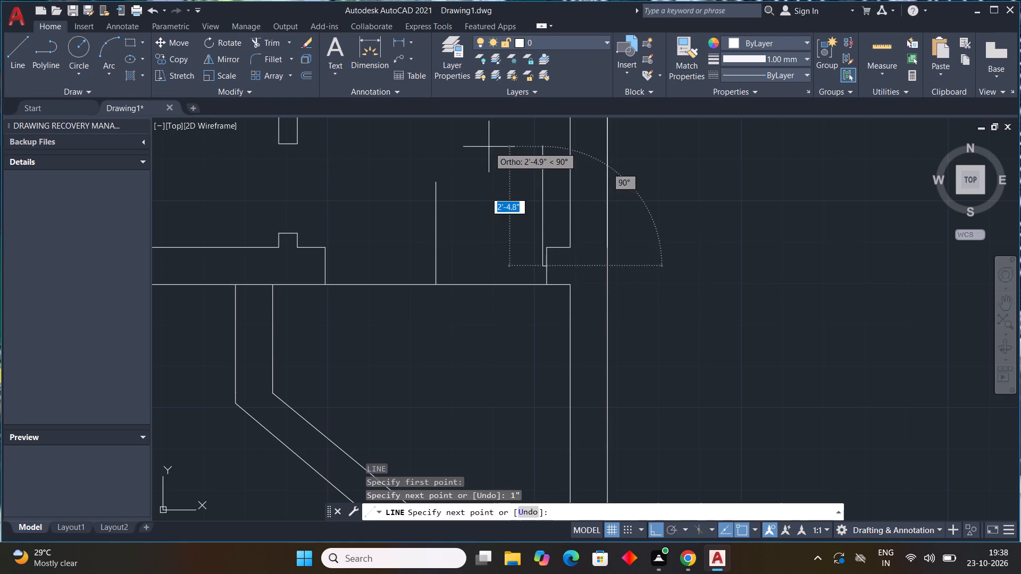
{"action": "scroll", "coordinate": [495, 163], "scroll_direction": "down", "scroll_amount": 1}
{"action": "middle_click_drag", "start_coordinate": [497, 166], "coordinate": [490, 235]}
{"action": "type", "text": "2'"}
{"action": "key", "text": "Return"}
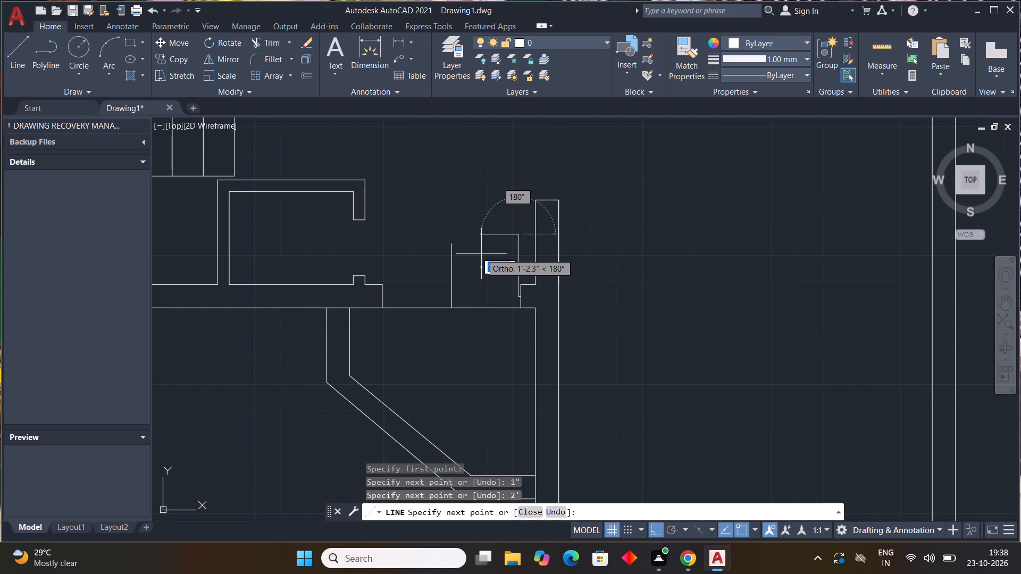
{"action": "type", "text": "1\""}
{"action": "key", "text": "Return"}
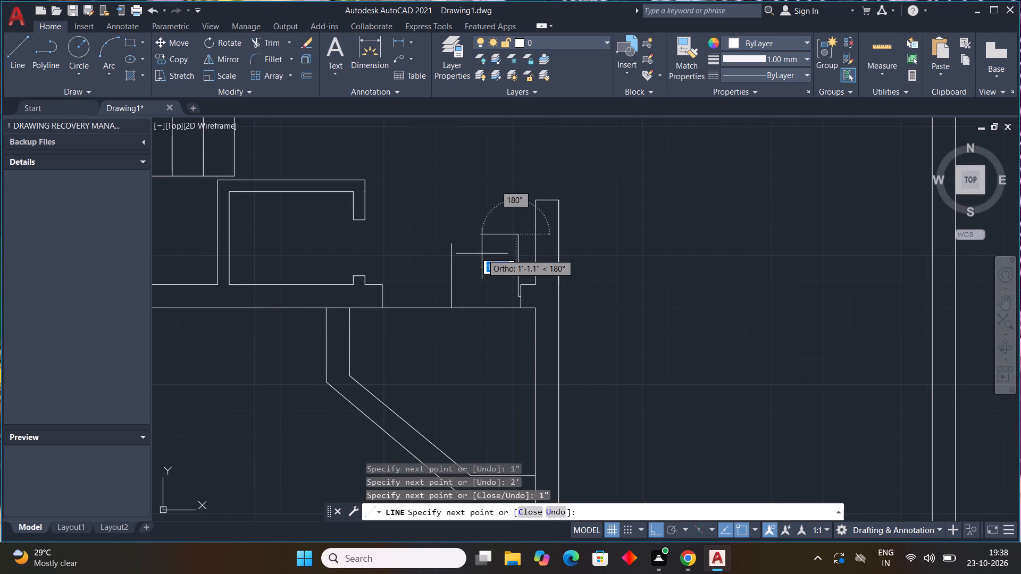
{"action": "scroll", "coordinate": [505, 291], "scroll_direction": "up", "scroll_amount": 3}
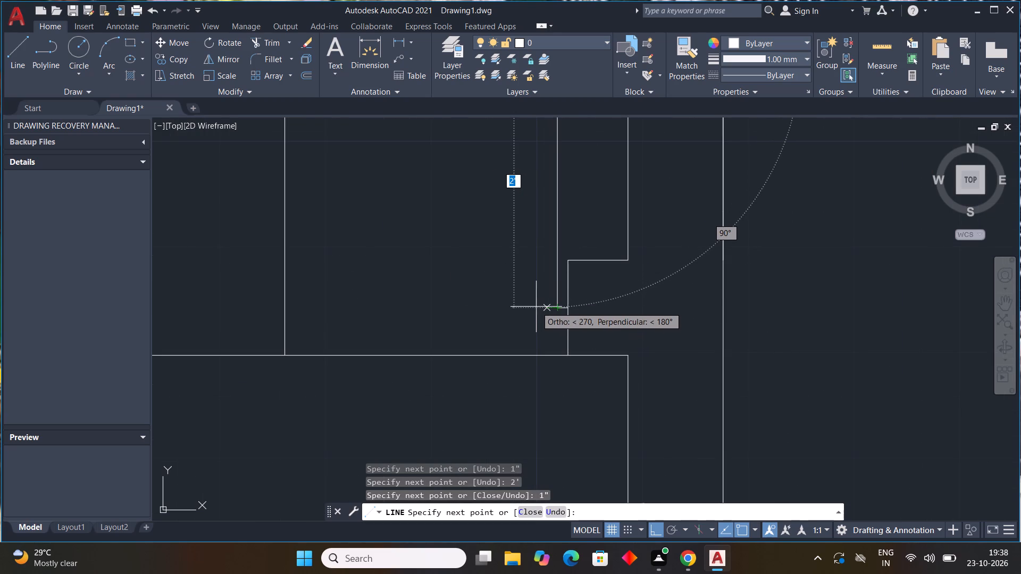
{"action": "left_click", "coordinate": [540, 309]}
{"action": "left_click", "coordinate": [558, 308]}
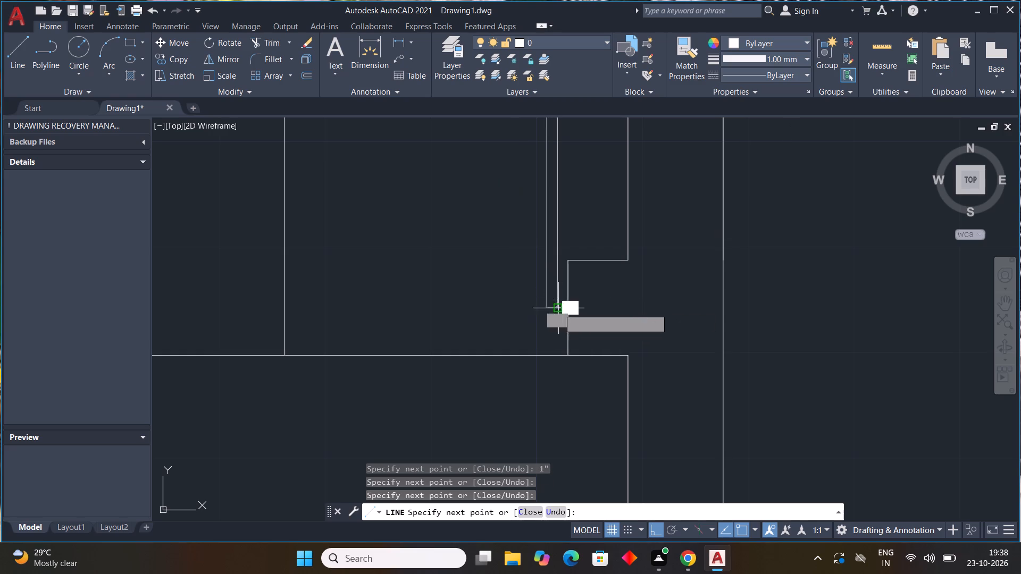
{"action": "key", "text": "Escape"}
Draw the left door leaf as a 1" by 2' upright outline, starting 1" right of the left jamb's midpoint.
{"action": "middle_click_drag", "start_coordinate": [608, 309], "coordinate": [733, 378]}
{"action": "scroll", "coordinate": [725, 377], "scroll_direction": "down", "scroll_amount": 2}
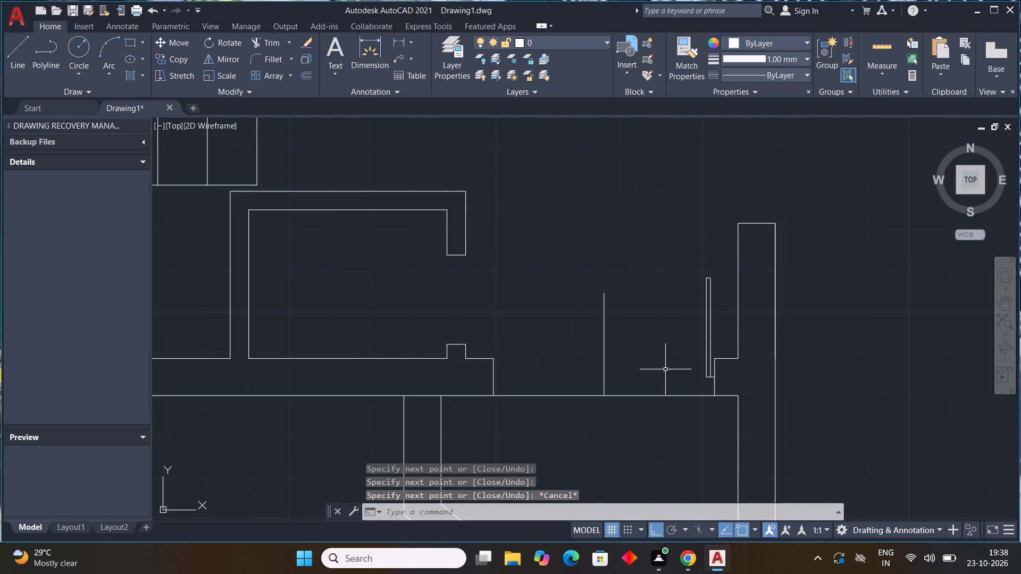
{"action": "key", "text": "l"}
{"action": "key", "text": "space"}
{"action": "left_click_drag", "start_coordinate": [494, 378], "coordinate": [504, 380]}
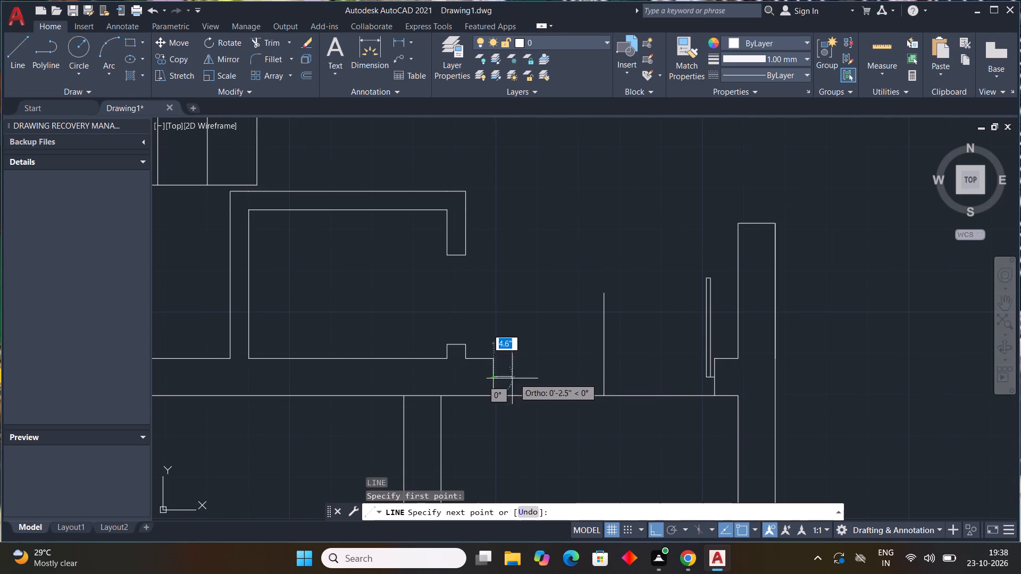
{"action": "type", "text": "1\""}
{"action": "key", "text": "Return"}
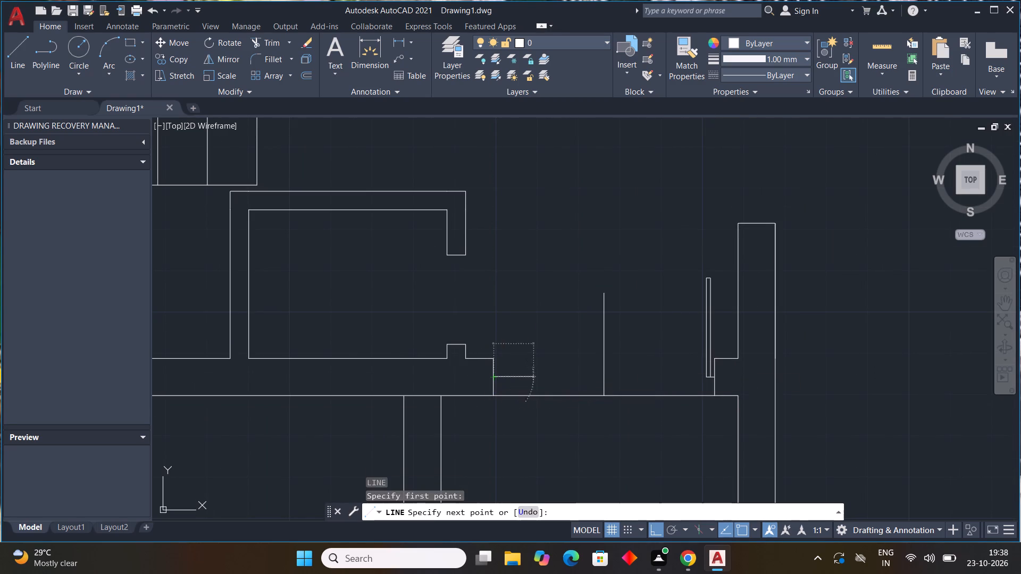
{"action": "type", "text": "2'"}
{"action": "key", "text": "Return"}
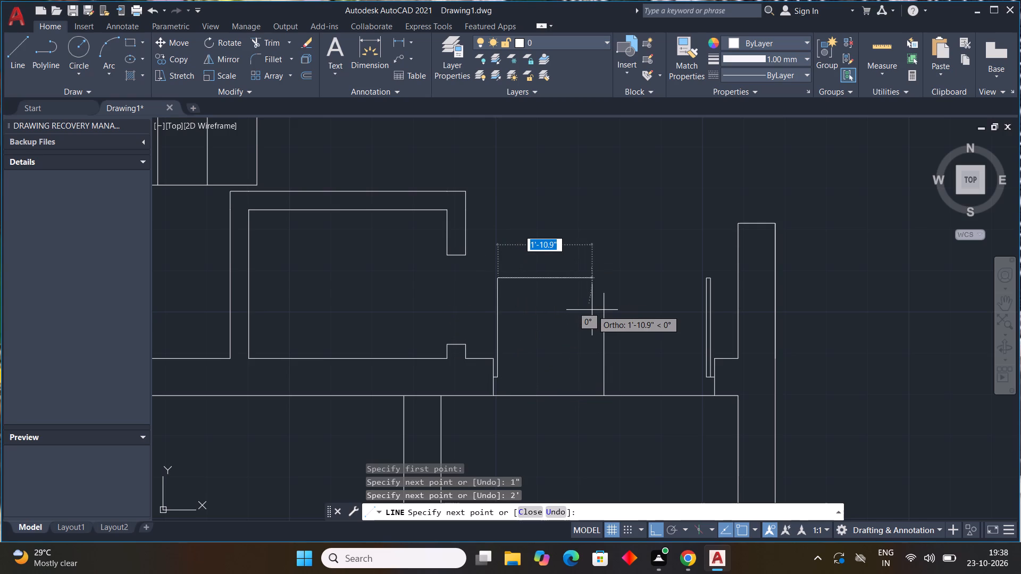
{"action": "type", "text": "1\""}
{"action": "key", "text": "Return"}
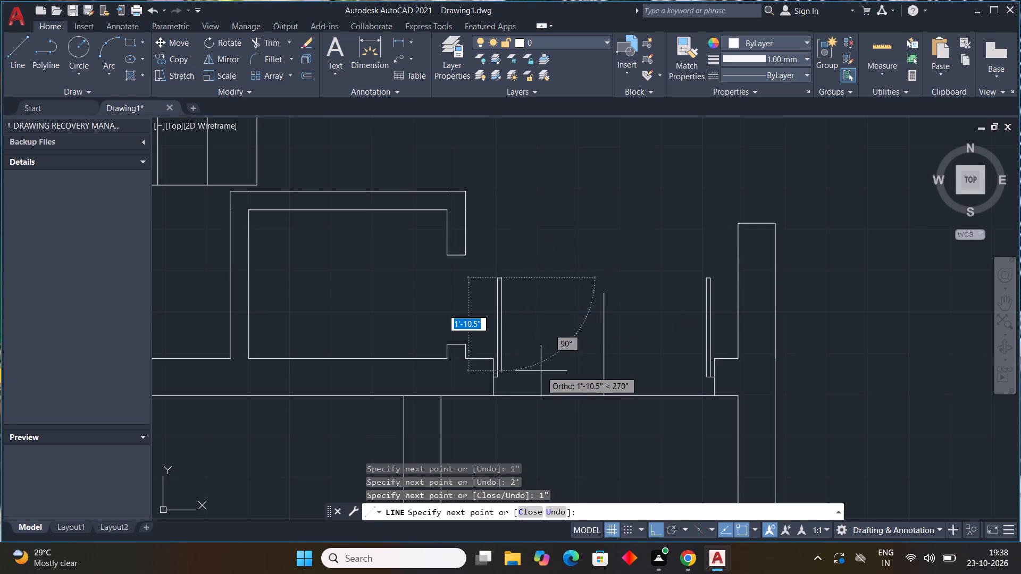
{"action": "scroll", "coordinate": [505, 385], "scroll_direction": "up", "scroll_amount": 3}
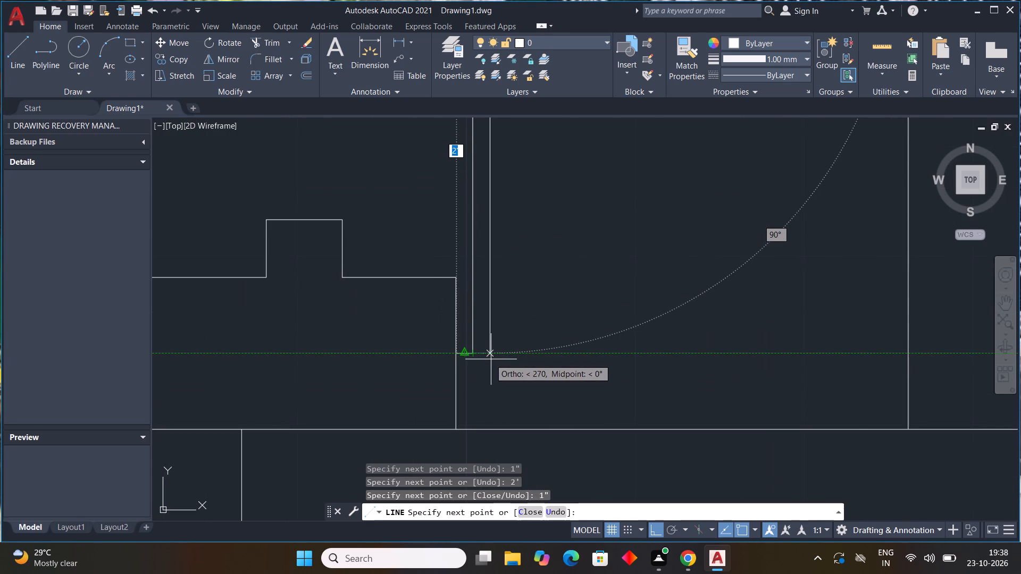
{"action": "left_click", "coordinate": [489, 357]}
{"action": "left_click", "coordinate": [470, 352]}
{"action": "key", "text": "Escape"}
Draw the left door's swing as a three-point arc from the leaf's two top corners to the centre line.
{"action": "scroll", "coordinate": [496, 323], "scroll_direction": "down", "scroll_amount": 2}
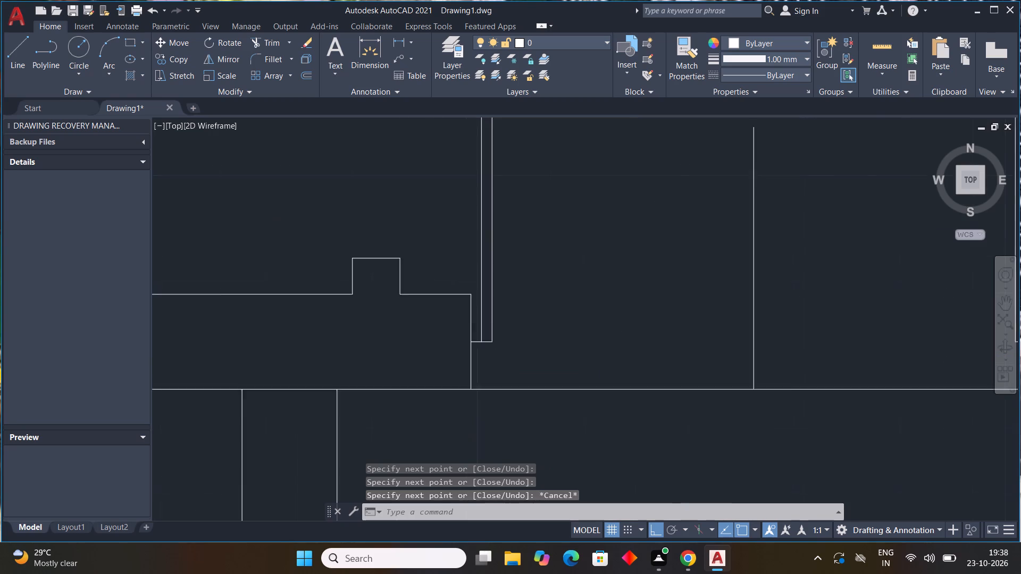
{"action": "scroll", "coordinate": [497, 323], "scroll_direction": "down", "scroll_amount": 1}
{"action": "left_click", "coordinate": [110, 75]}
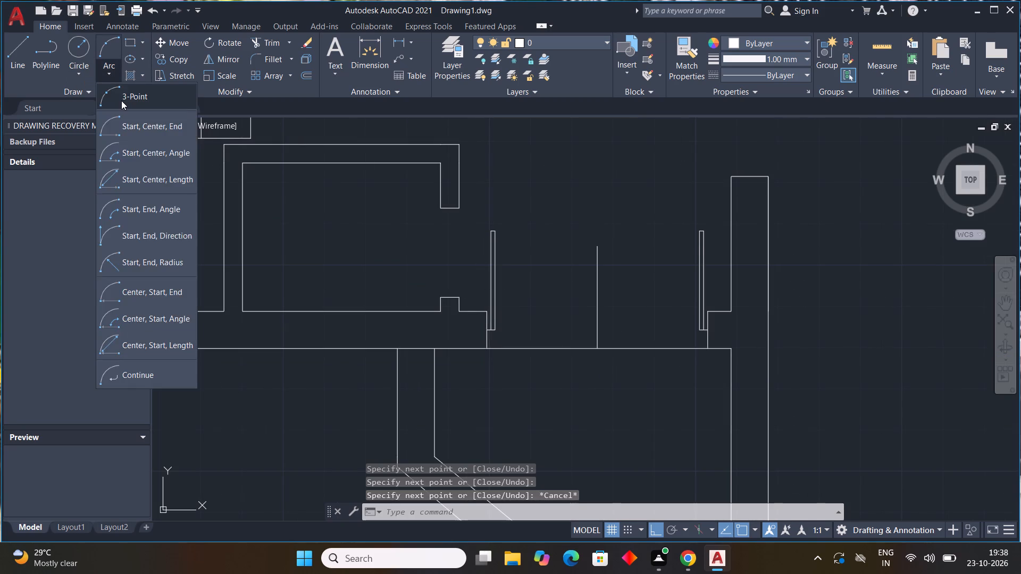
{"action": "left_click", "coordinate": [121, 99]}
{"action": "scroll", "coordinate": [508, 238], "scroll_direction": "up", "scroll_amount": 2}
{"action": "left_click", "coordinate": [461, 225]}
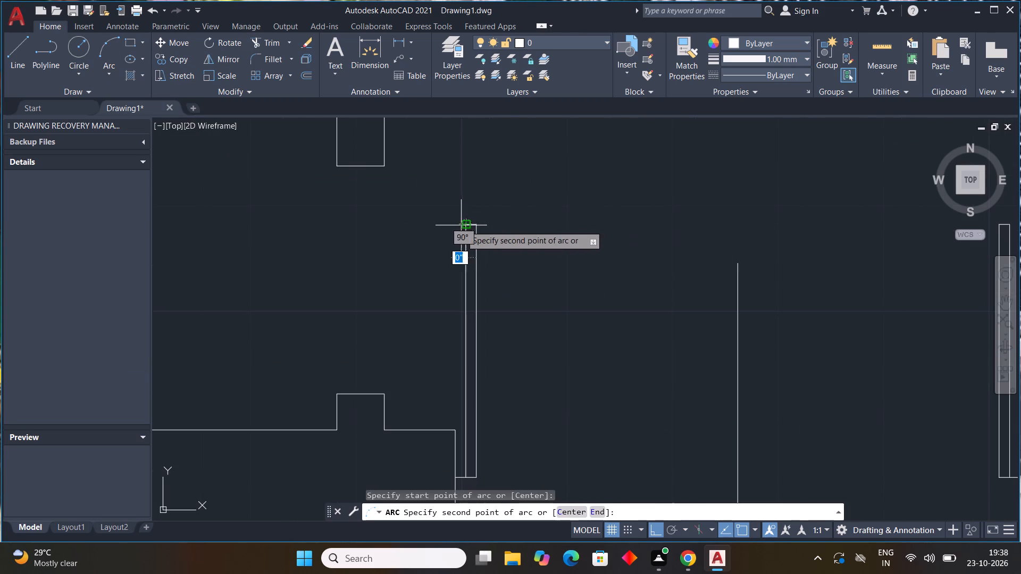
{"action": "left_click", "coordinate": [477, 227]}
{"action": "scroll", "coordinate": [543, 330], "scroll_direction": "down", "scroll_amount": 4}
{"action": "middle_click_drag", "start_coordinate": [544, 335], "coordinate": [539, 320]}
{"action": "scroll", "coordinate": [539, 320], "scroll_direction": "up", "scroll_amount": 1}
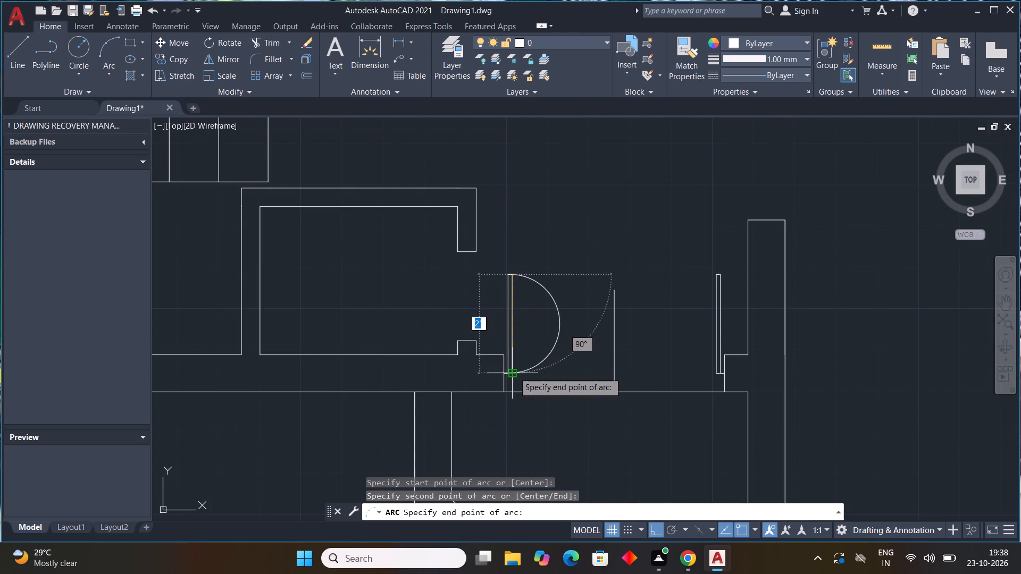
{"action": "left_click", "coordinate": [612, 375]}
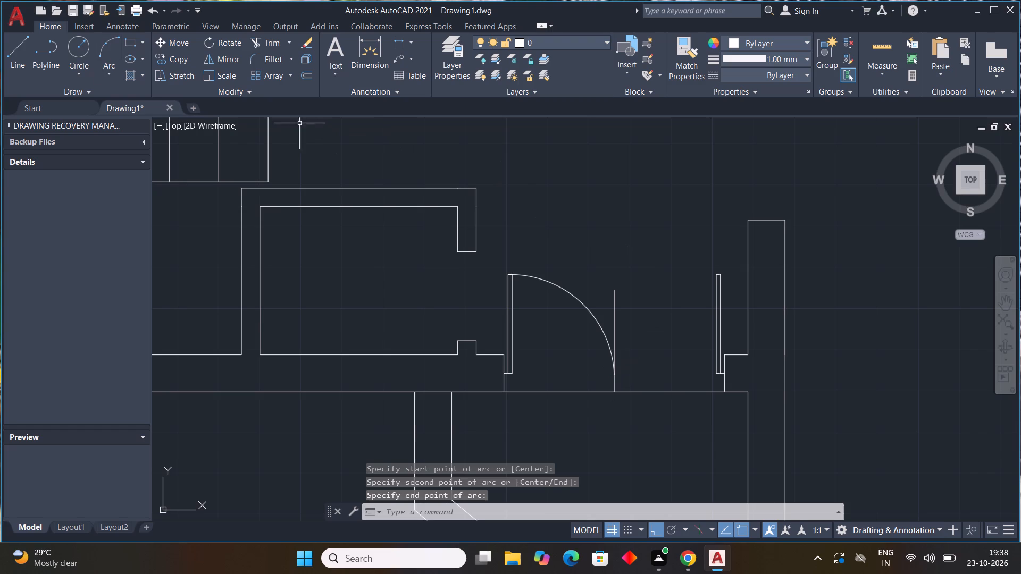
Draw the right door's swing as a three-point arc from the leaf's two top corners to the left arc's end on the centre line.
{"action": "left_click", "coordinate": [105, 71]}
{"action": "left_click", "coordinate": [121, 93]}
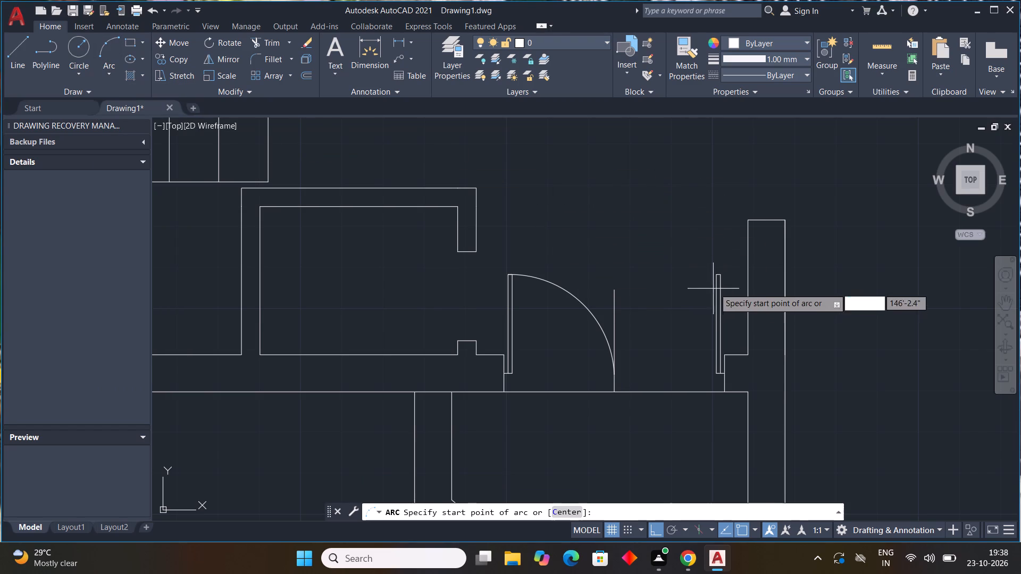
{"action": "scroll", "coordinate": [733, 277], "scroll_direction": "up", "scroll_amount": 3}
{"action": "left_click", "coordinate": [685, 262]}
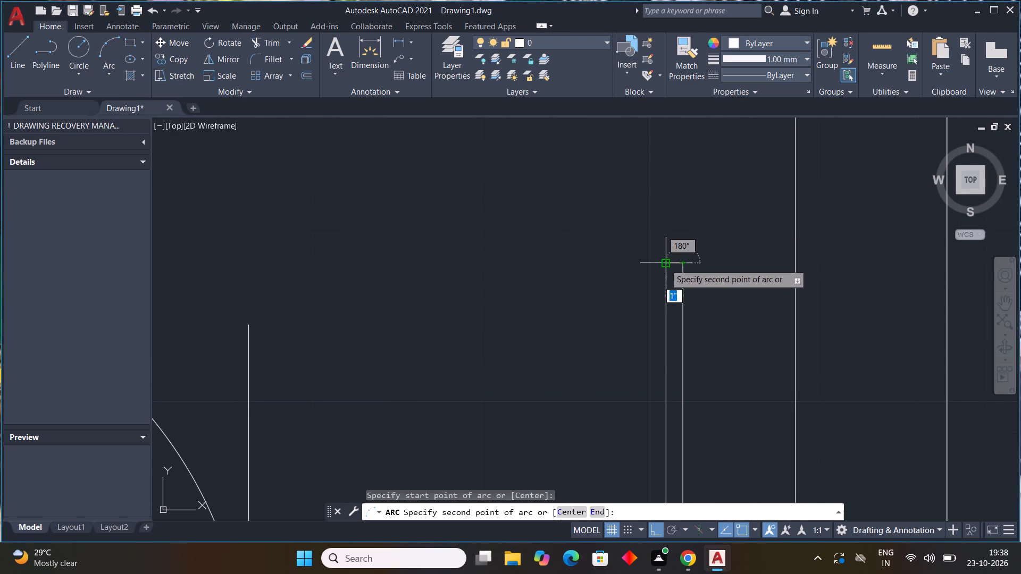
{"action": "left_click", "coordinate": [665, 264]}
{"action": "scroll", "coordinate": [579, 290], "scroll_direction": "down", "scroll_amount": 2}
{"action": "middle_click_drag", "start_coordinate": [579, 290], "coordinate": [609, 259]}
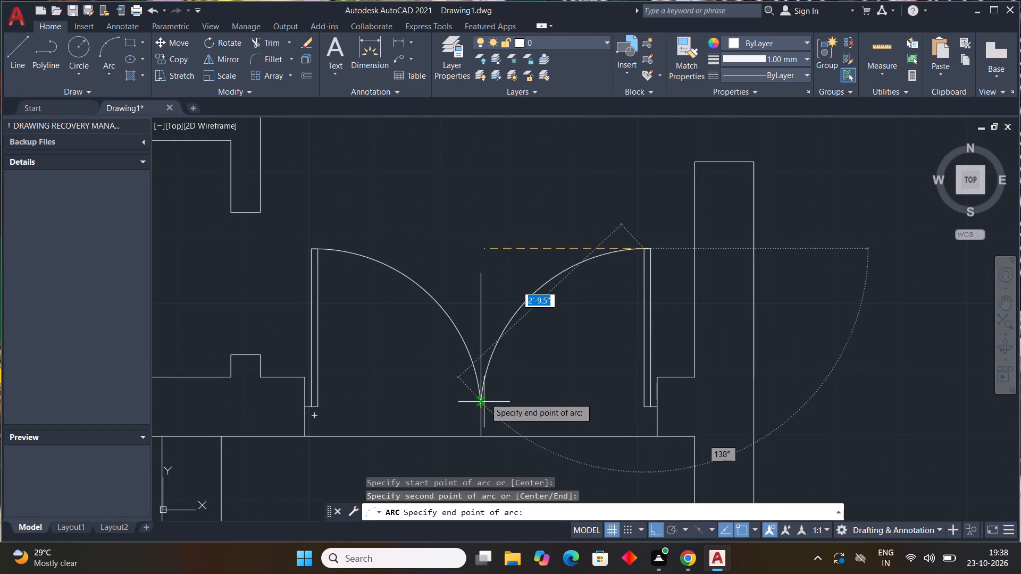
{"action": "left_click", "coordinate": [484, 402]}
{"action": "key", "text": "Escape"}
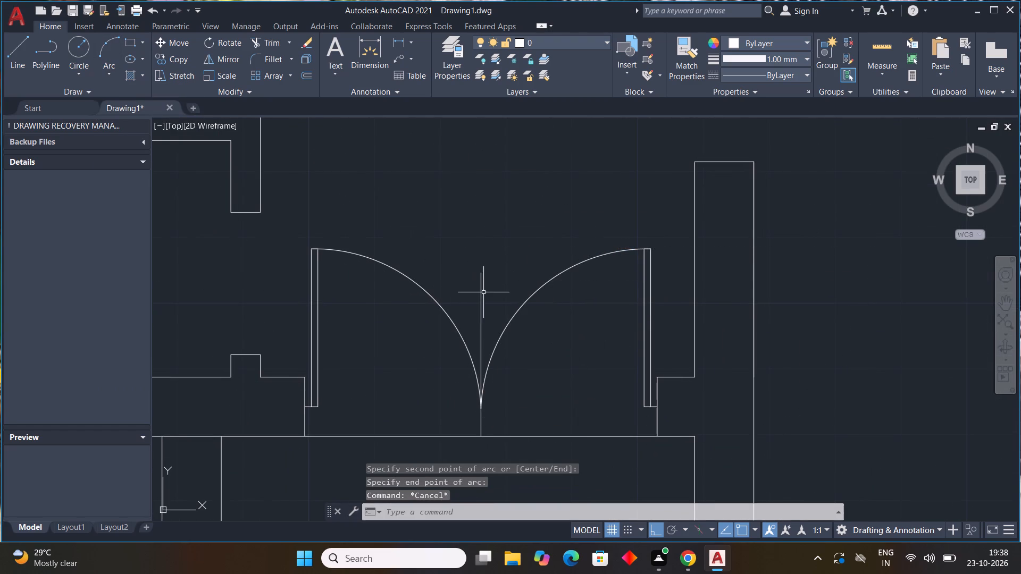
Delete the vertical centre line and the horizontal line across the entrance opening.
{"action": "left_click", "coordinate": [481, 291]}
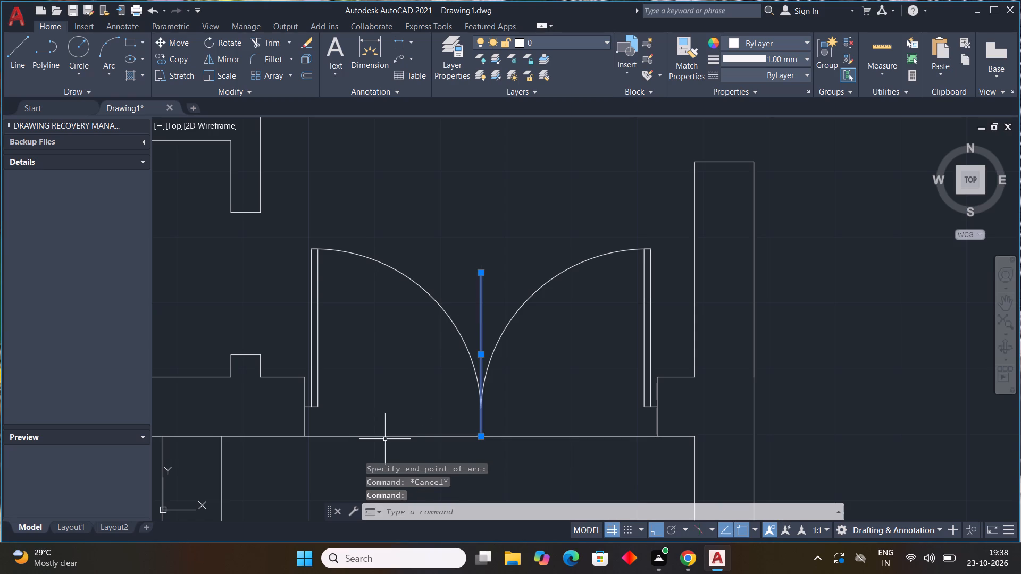
{"action": "left_click", "coordinate": [386, 437]}
{"action": "key", "text": "Delete"}
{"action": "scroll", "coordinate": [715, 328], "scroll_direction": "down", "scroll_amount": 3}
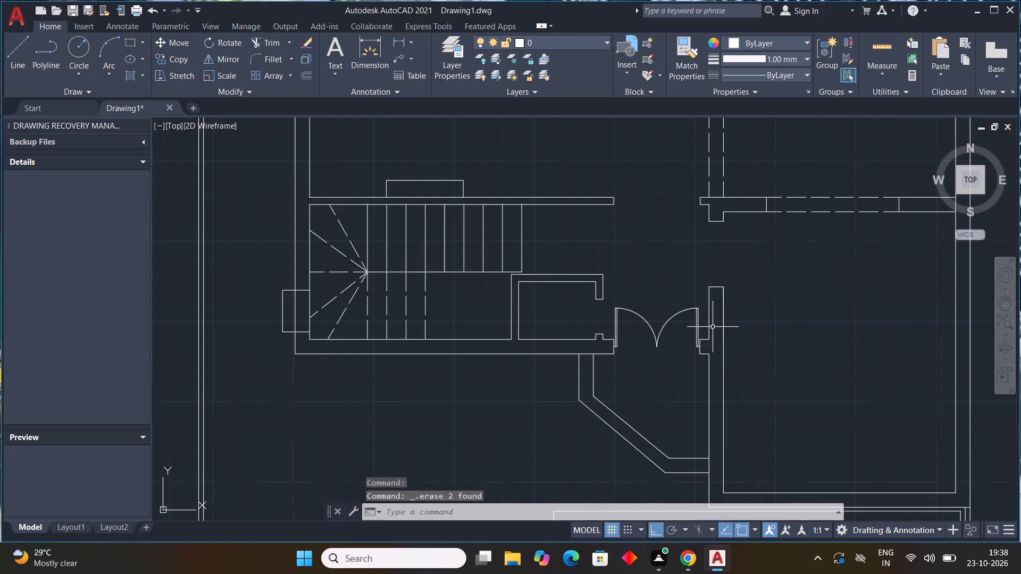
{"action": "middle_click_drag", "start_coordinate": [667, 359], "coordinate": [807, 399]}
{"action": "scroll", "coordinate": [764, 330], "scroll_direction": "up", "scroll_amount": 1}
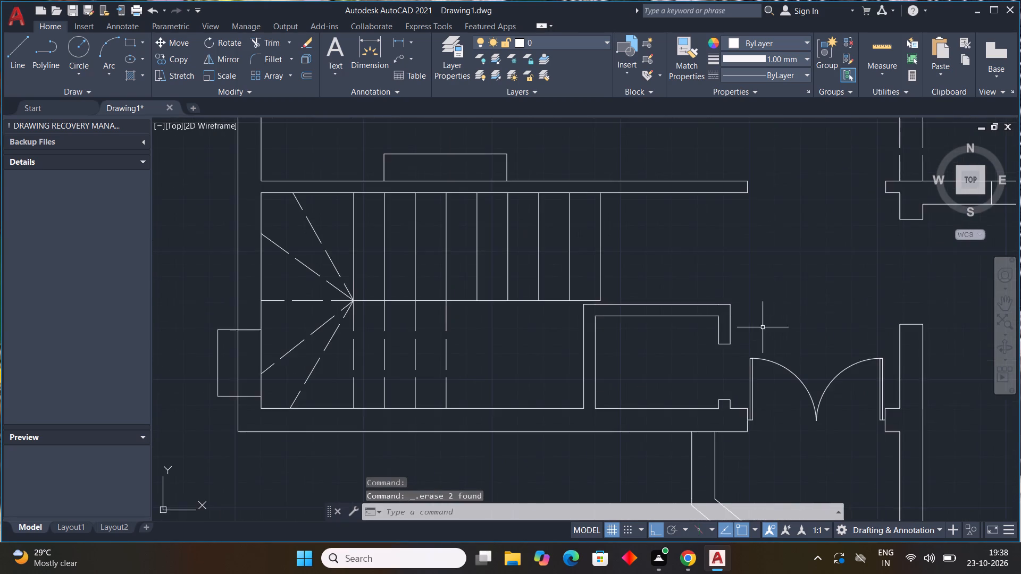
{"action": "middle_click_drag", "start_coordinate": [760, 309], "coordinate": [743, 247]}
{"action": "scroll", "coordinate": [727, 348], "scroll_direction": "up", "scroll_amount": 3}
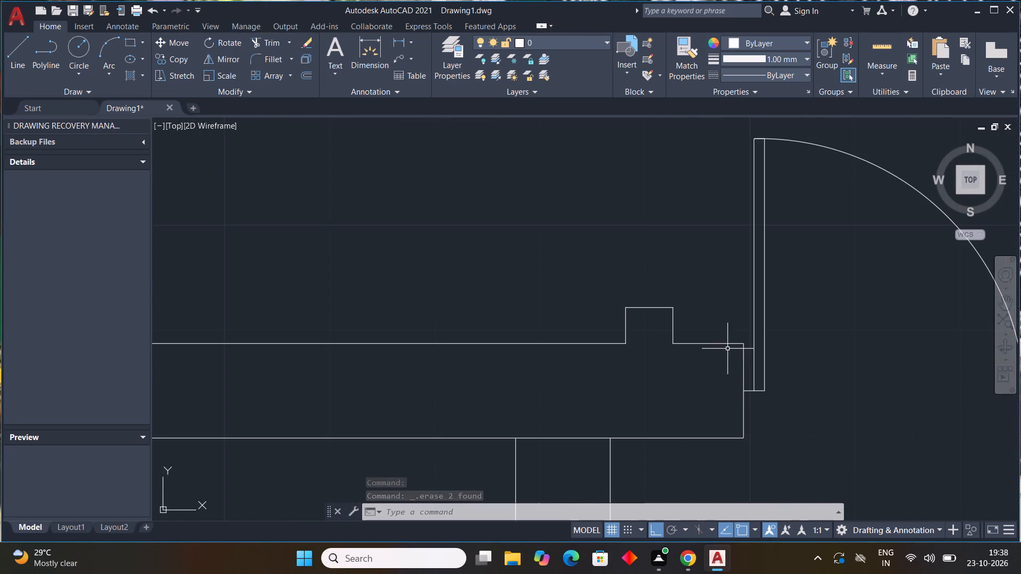
Draw the door leaf of the small room beside the stairs as a 2' by 1" horizontal outline, starting 1" above the lower jamb's midpoint.
{"action": "type", "text": "l"}
{"action": "key", "text": "space"}
{"action": "left_click_drag", "start_coordinate": [650, 307], "coordinate": [651, 301]}
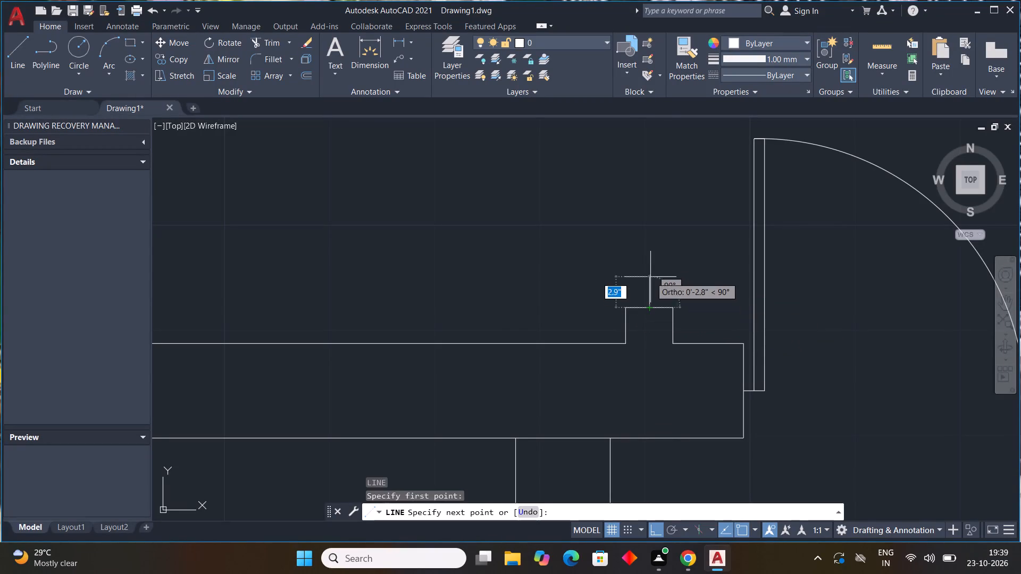
{"action": "key", "text": "1"}
{"action": "key", "text": "shift+quotedbl"}
{"action": "key", "text": "Return"}
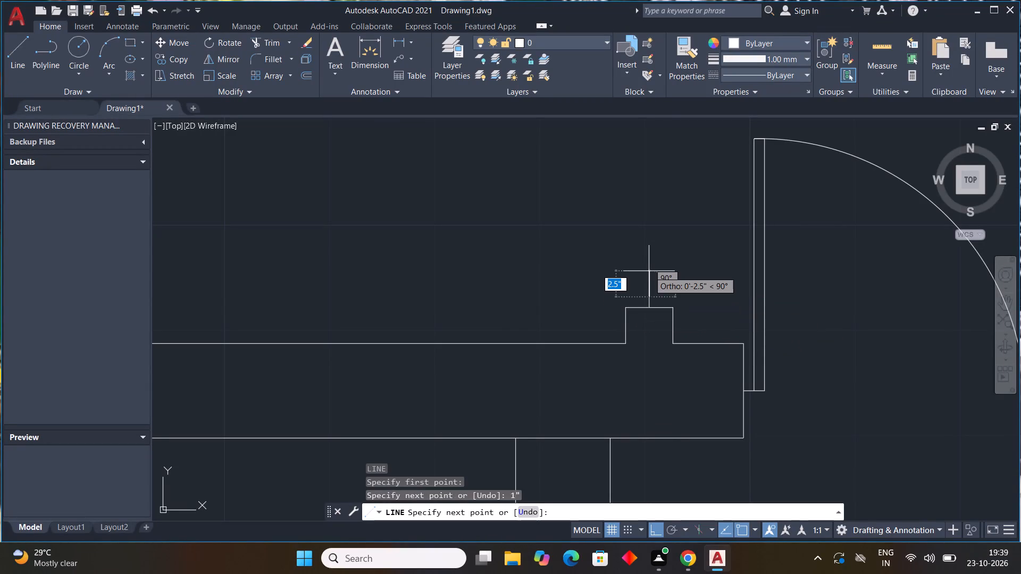
{"action": "type", "text": "2'"}
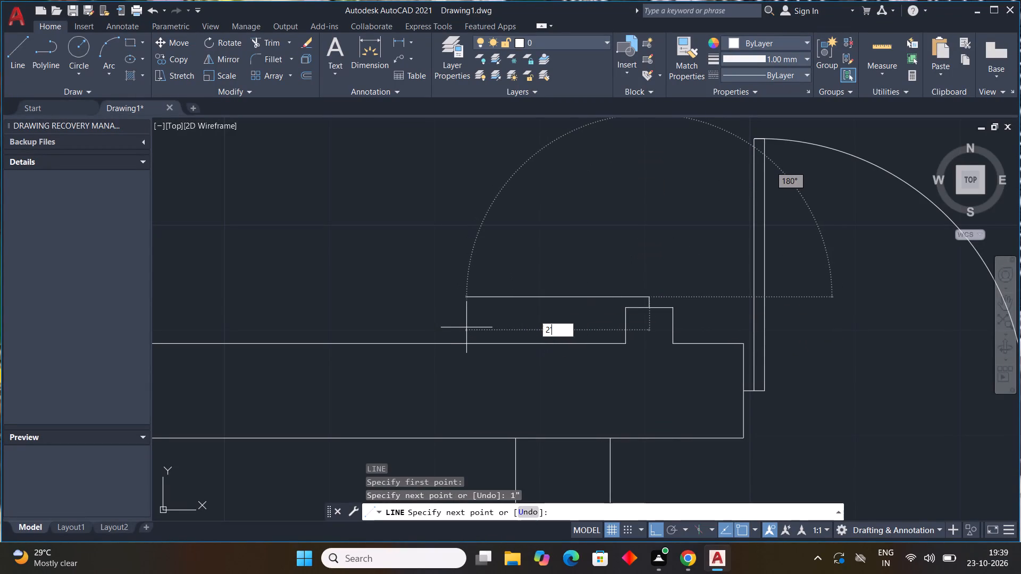
{"action": "scroll", "coordinate": [602, 294], "scroll_direction": "down", "scroll_amount": 3}
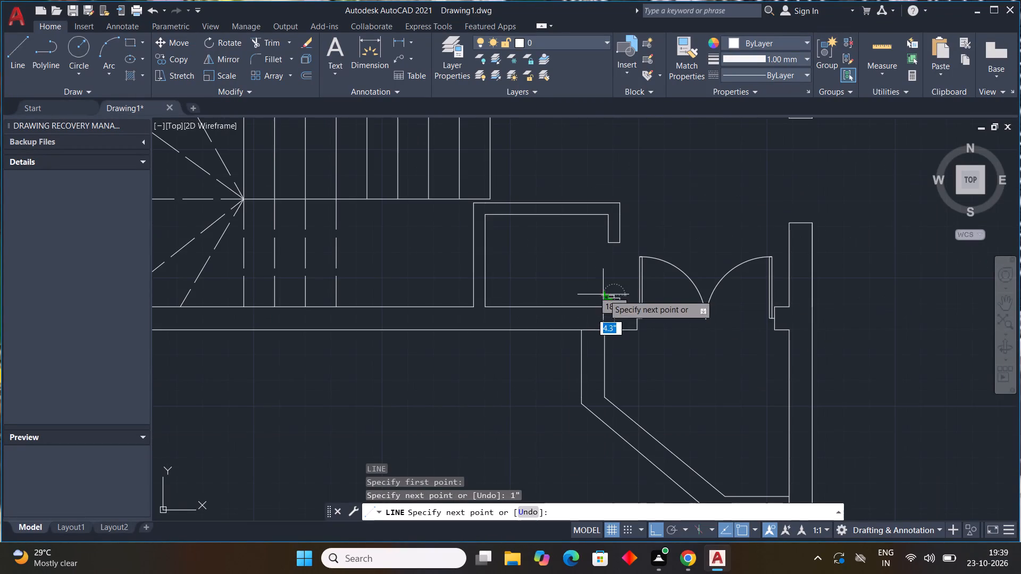
{"action": "scroll", "coordinate": [593, 281], "scroll_direction": "up", "scroll_amount": 1}
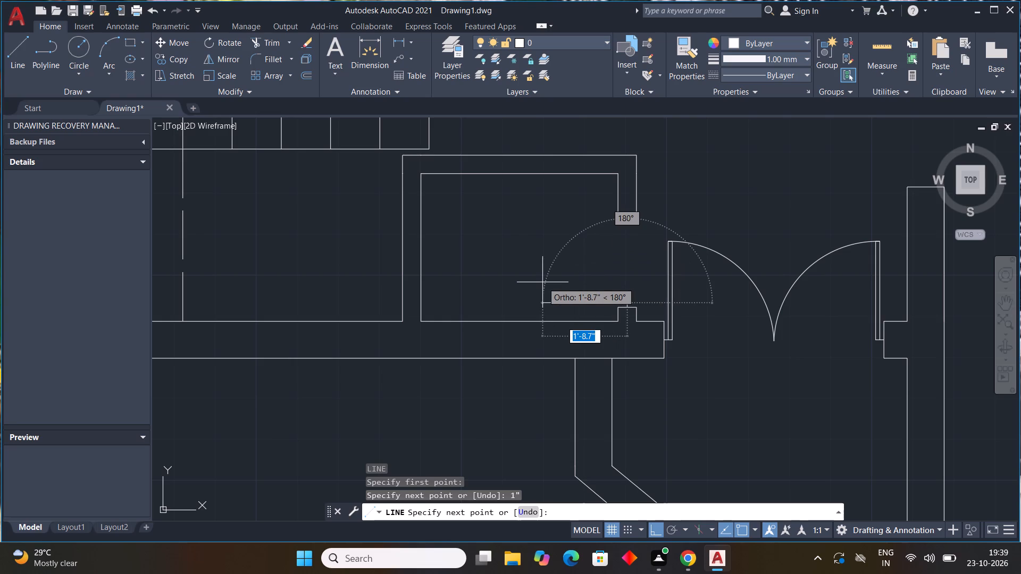
{"action": "type", "text": "2'"}
{"action": "key", "text": "Return"}
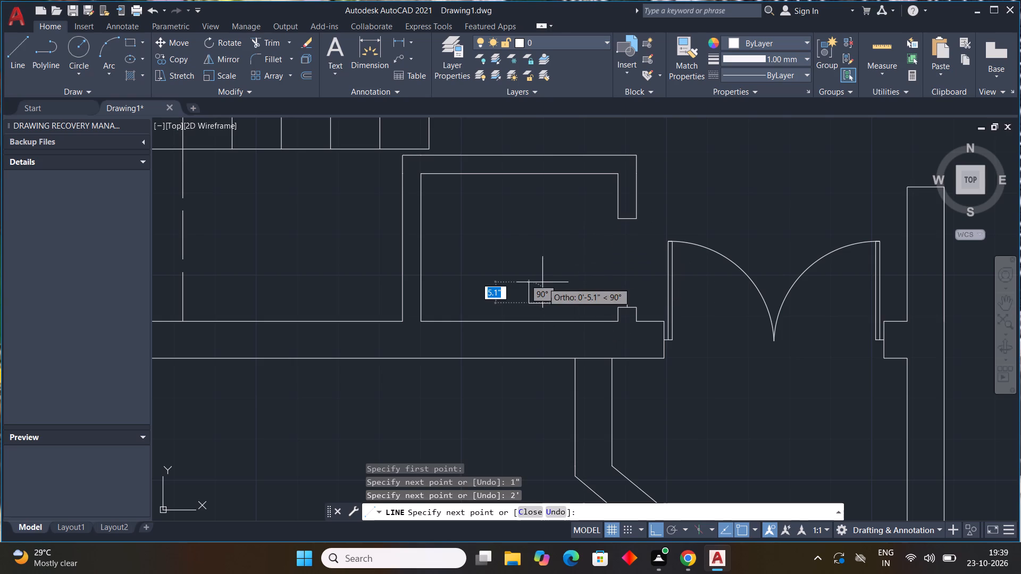
{"action": "type", "text": "1\""}
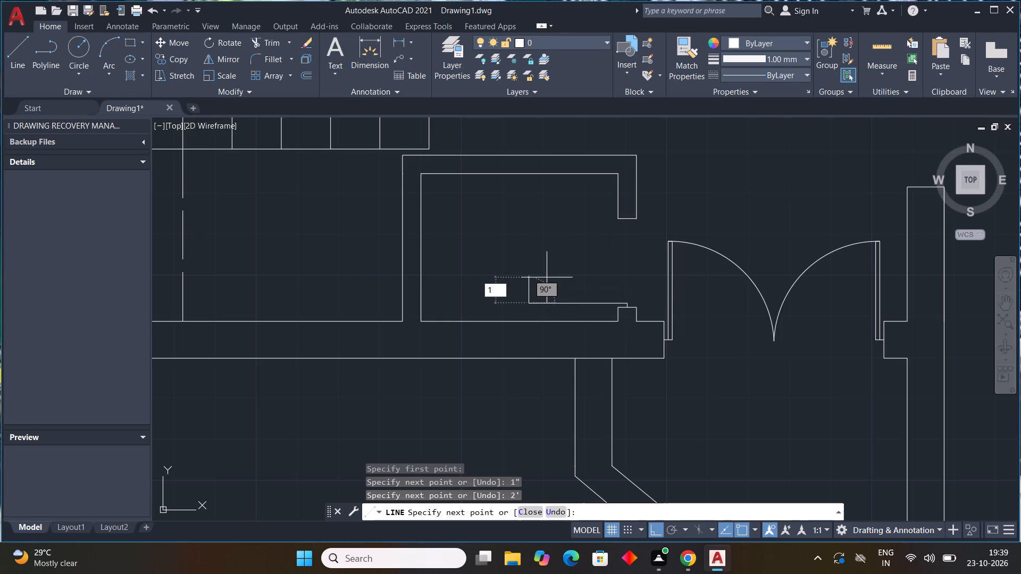
{"action": "key", "text": "Return"}
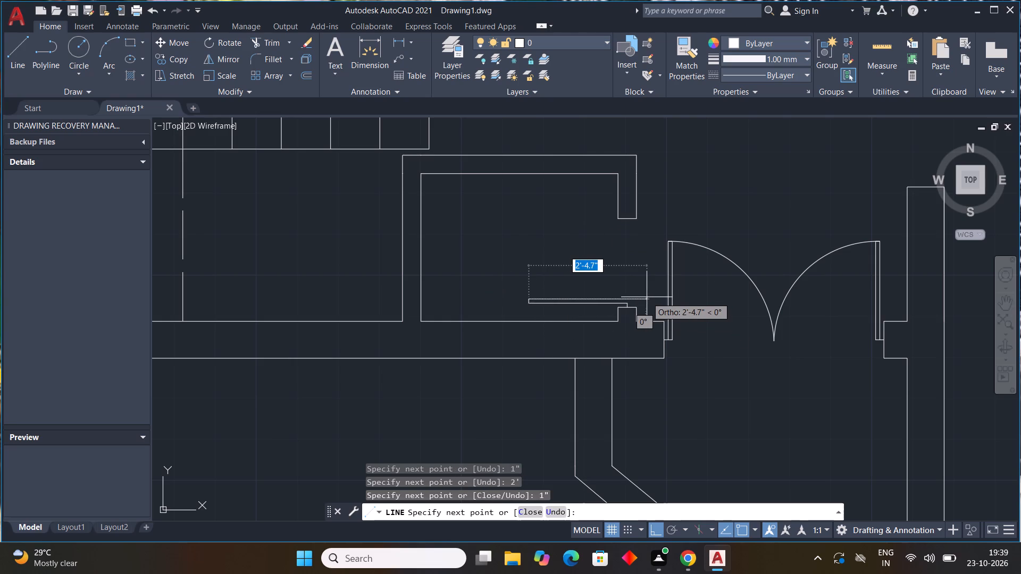
{"action": "type", "text": "2'"}
{"action": "key", "text": "Return"}
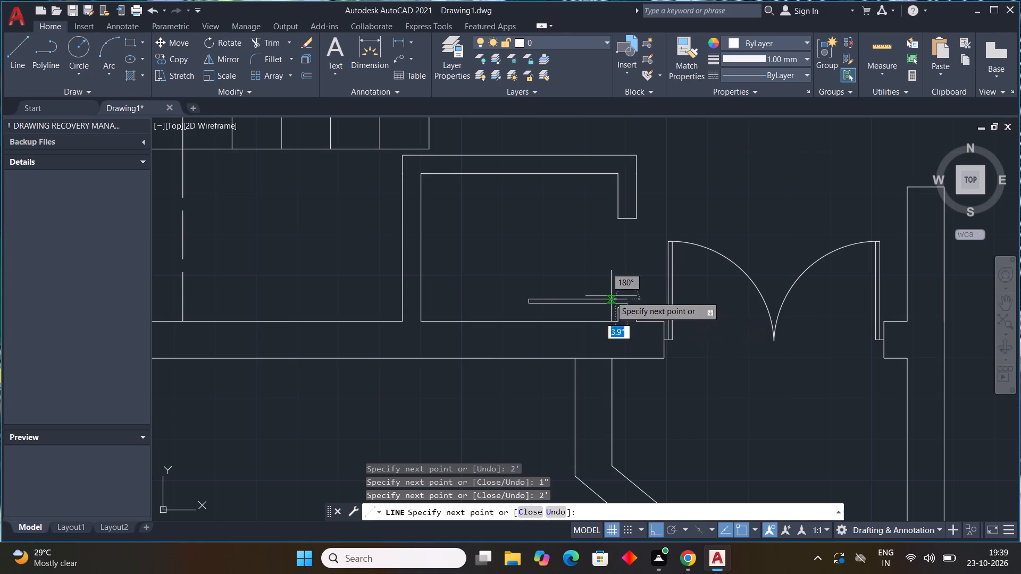
{"action": "scroll", "coordinate": [610, 296], "scroll_direction": "up", "scroll_amount": 3}
{"action": "left_click", "coordinate": [671, 313]}
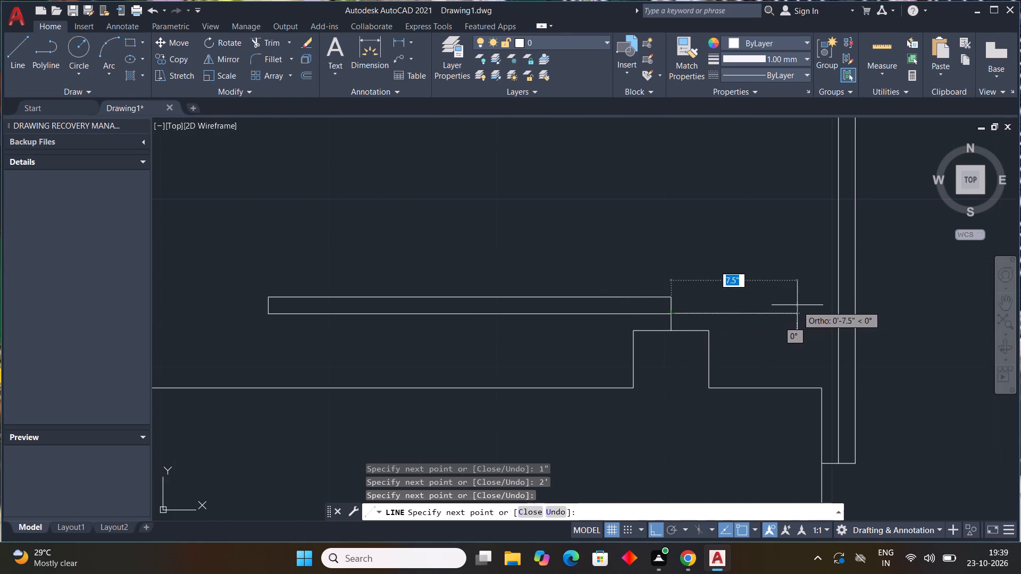
{"action": "key", "text": "Escape"}
Draw the small room's door swing as a three-point arc from the leaf's two free-end corners to the opposite jamb.
{"action": "left_click", "coordinate": [105, 73]}
{"action": "left_click", "coordinate": [112, 92]}
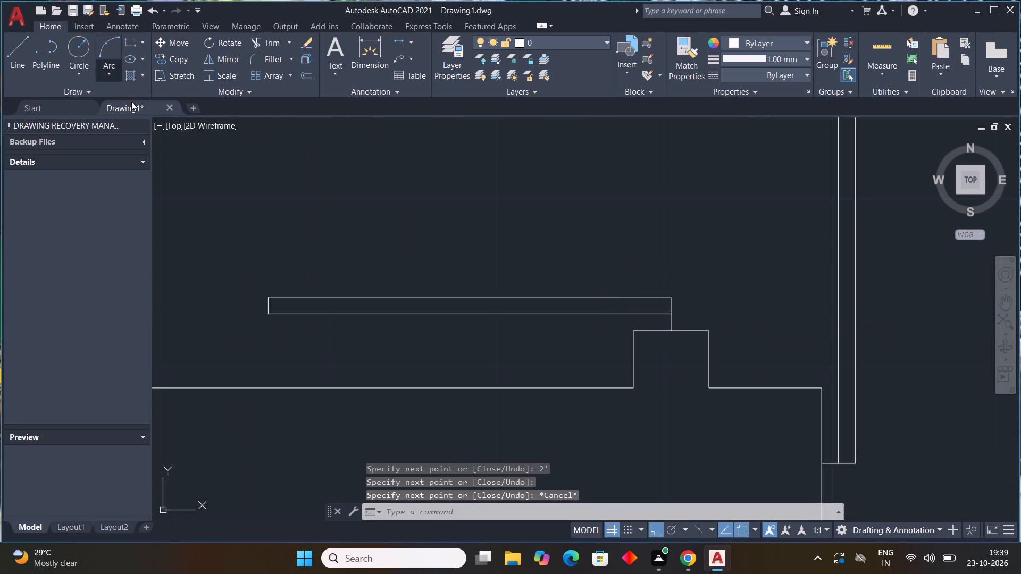
{"action": "scroll", "coordinate": [369, 262], "scroll_direction": "down", "scroll_amount": 2}
{"action": "left_click", "coordinate": [329, 285]}
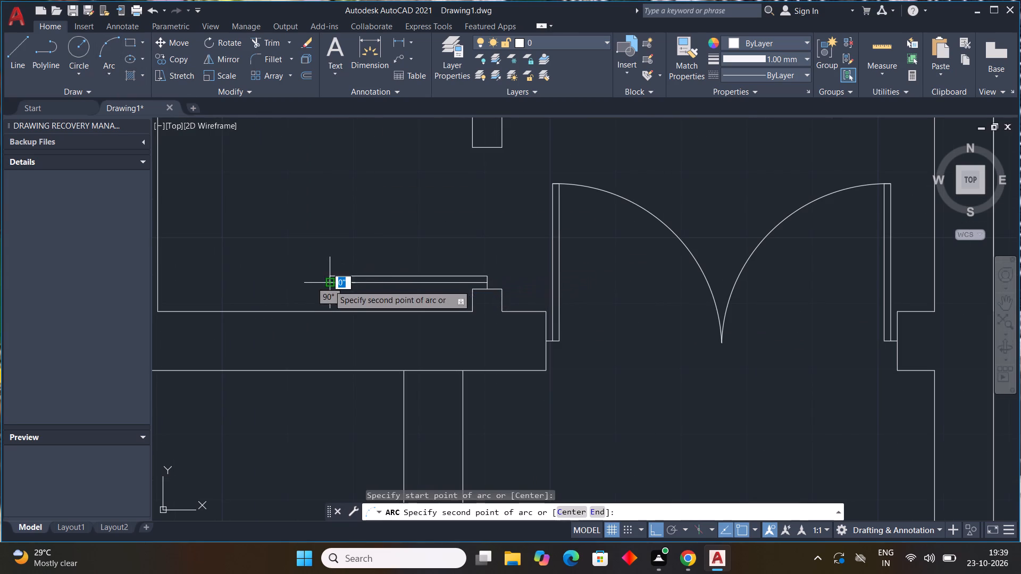
{"action": "left_click", "coordinate": [334, 276]}
{"action": "left_click", "coordinate": [479, 150]}
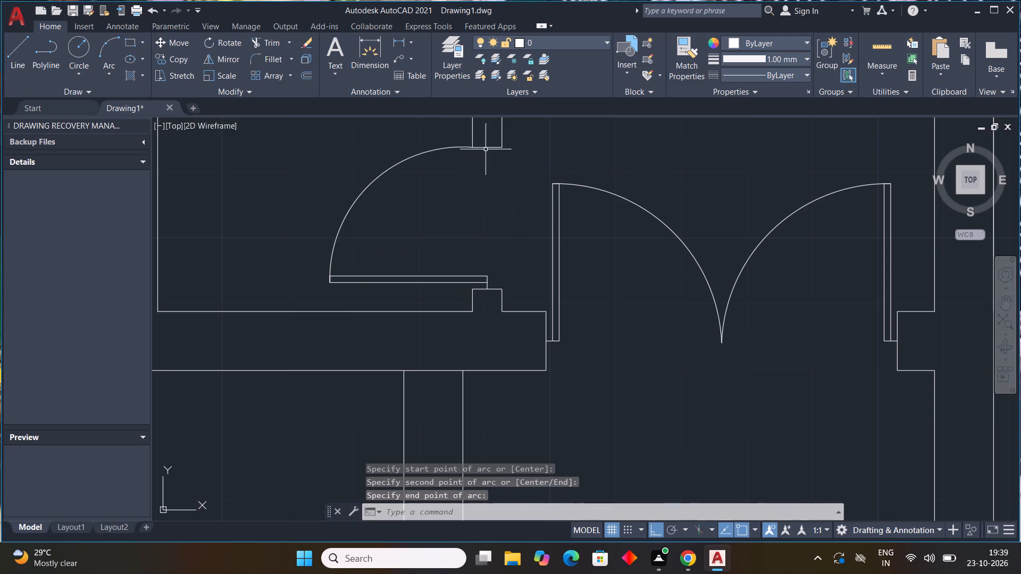
{"action": "scroll", "coordinate": [532, 174], "scroll_direction": "down", "scroll_amount": 3}
{"action": "middle_click_drag", "start_coordinate": [625, 229], "coordinate": [639, 348]}
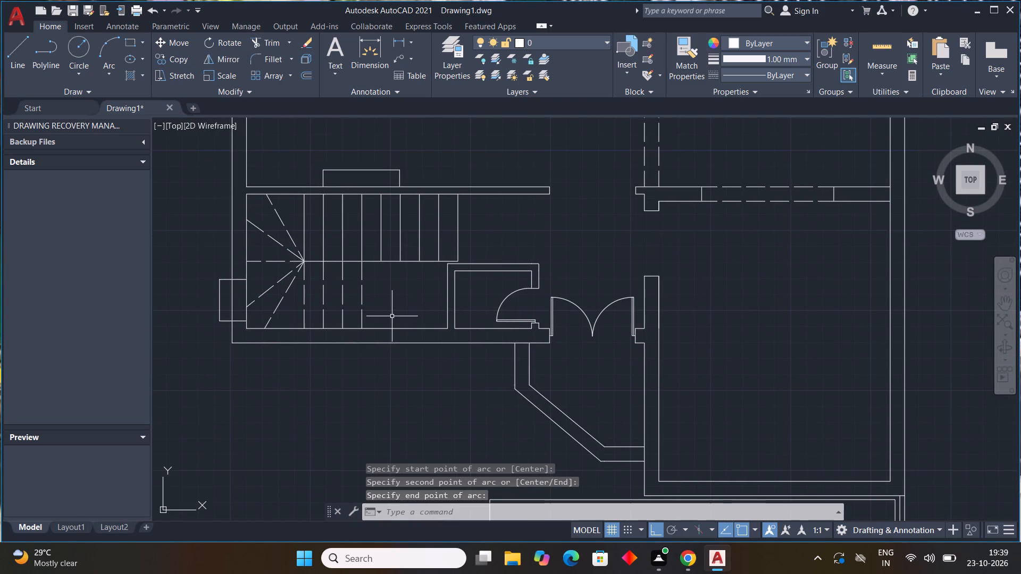
{"action": "key", "text": "Escape"}
{"action": "key", "text": "Escape"}
{"action": "key", "text": "Escape"}
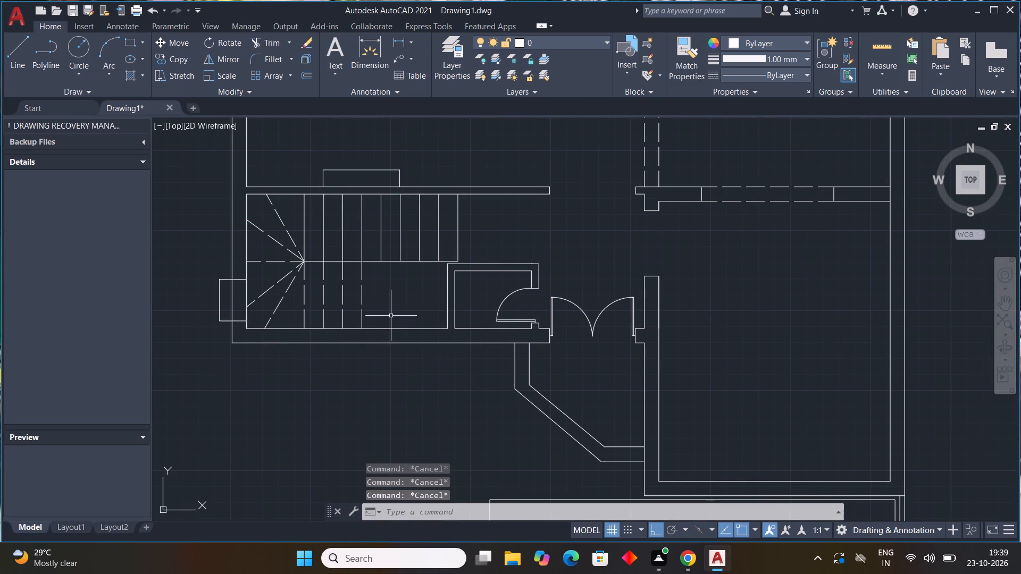
Draw a 3' by 1" horizontal door leaf at the stairwell's left wall, starting 1" above the projecting outline's lower edge, near the wall's inner face.
{"action": "middle_click_drag", "start_coordinate": [344, 320], "coordinate": [536, 300]}
{"action": "scroll", "coordinate": [433, 258], "scroll_direction": "up", "scroll_amount": 2}
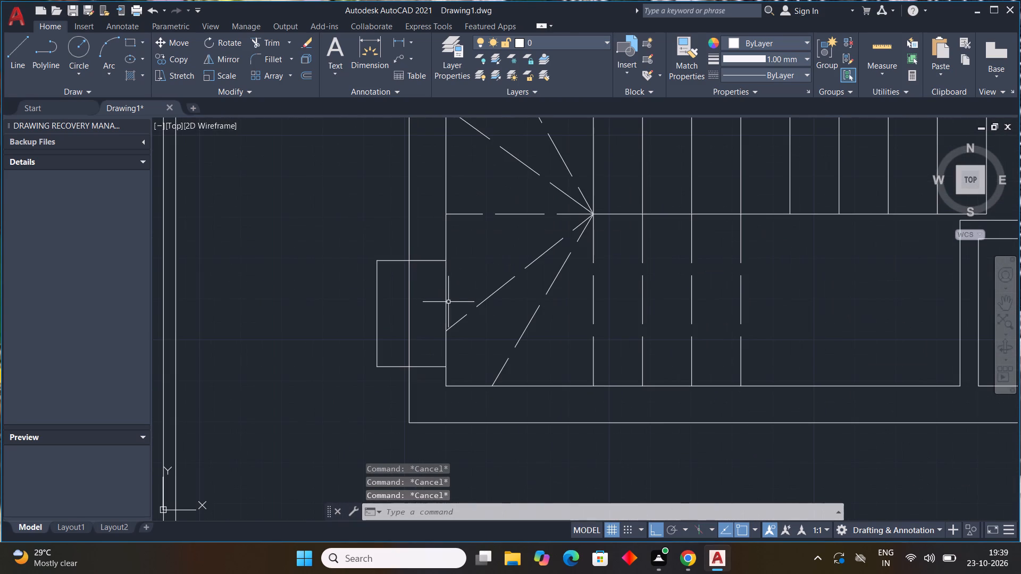
{"action": "type", "text": "l"}
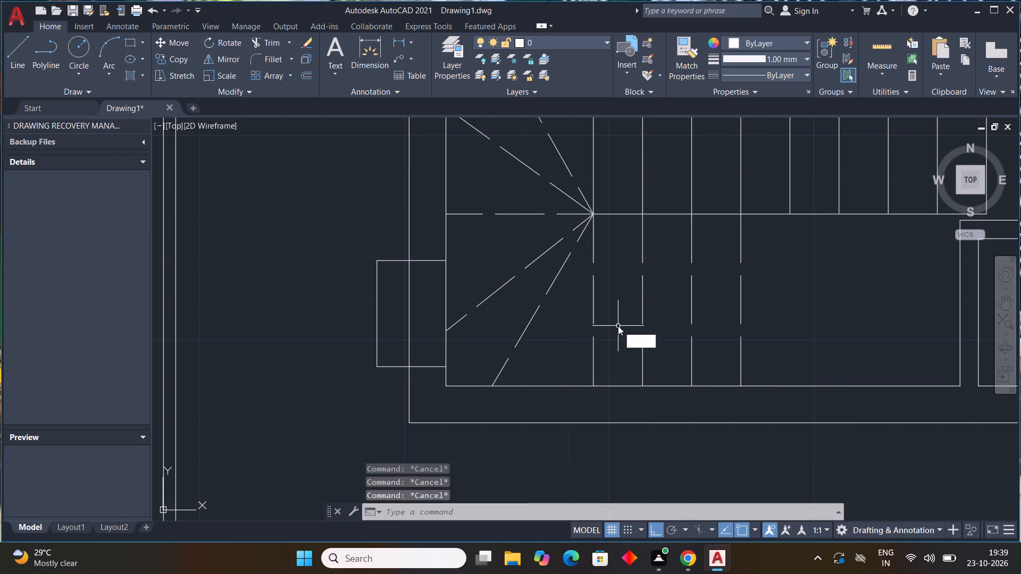
{"action": "key", "text": "space"}
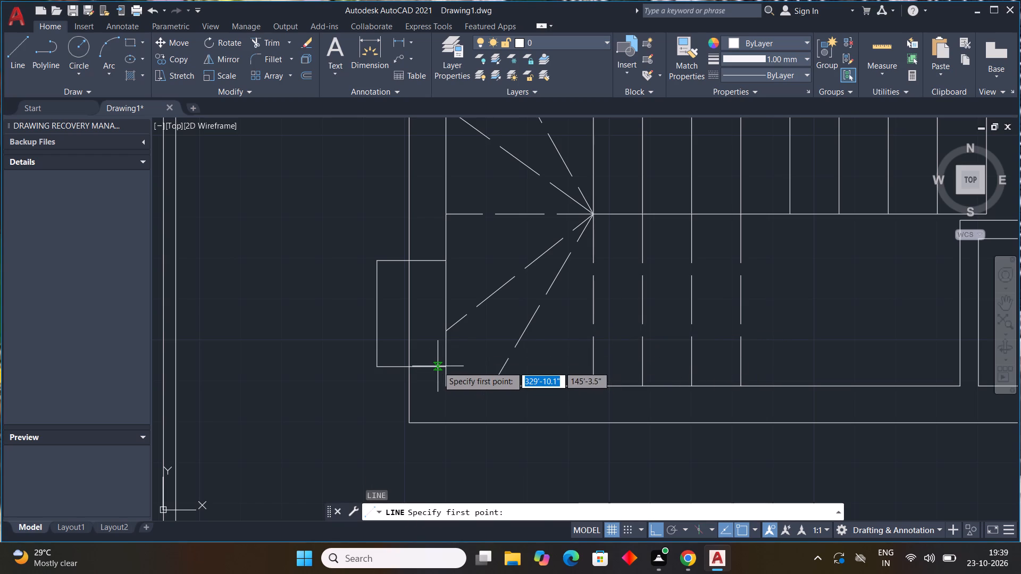
{"action": "left_click", "coordinate": [438, 366]}
{"action": "key", "text": "1"}
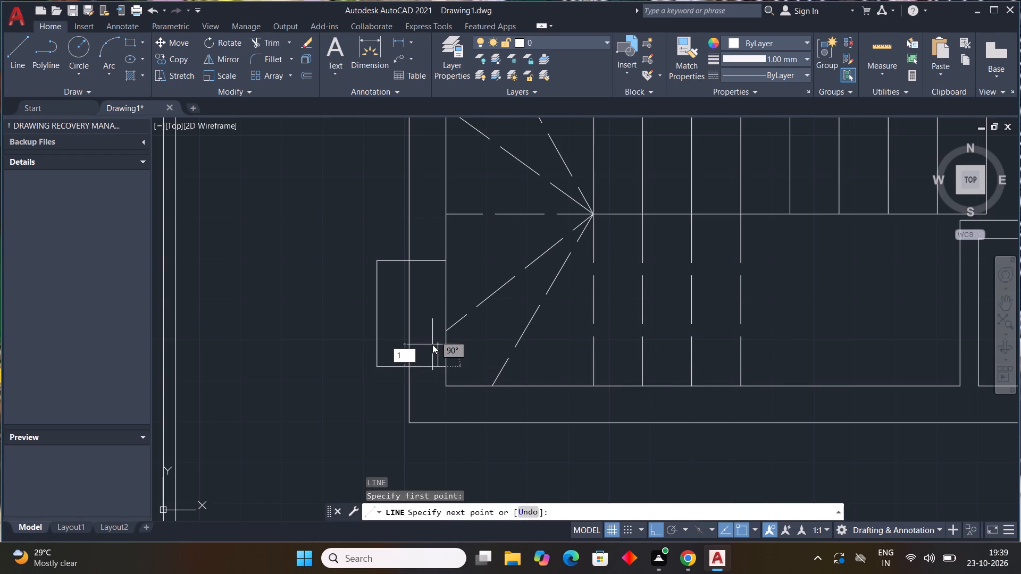
{"action": "key", "text": "shift+quotedbl"}
{"action": "key", "text": "Return"}
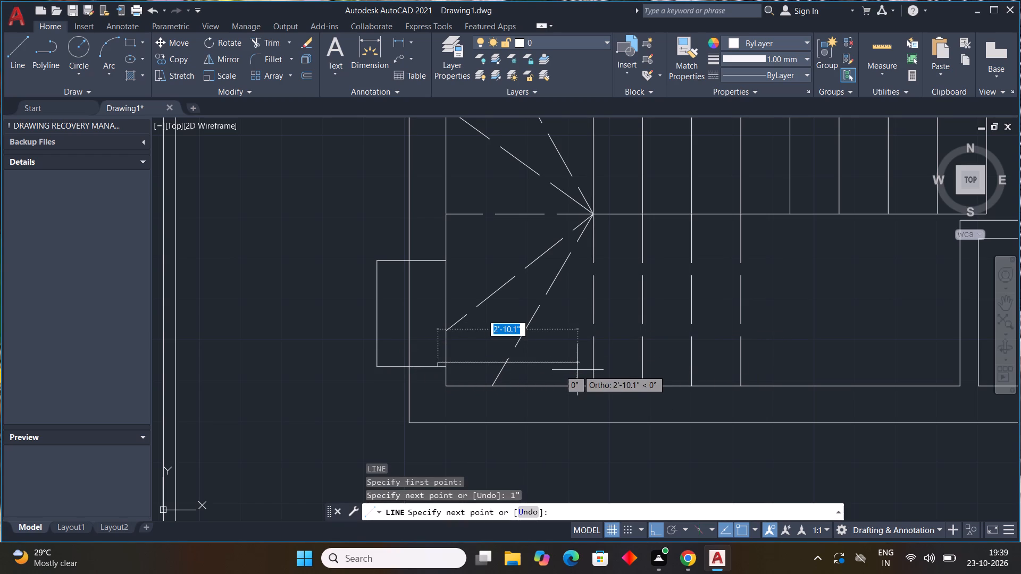
{"action": "type", "text": "3'"}
{"action": "key", "text": "Return"}
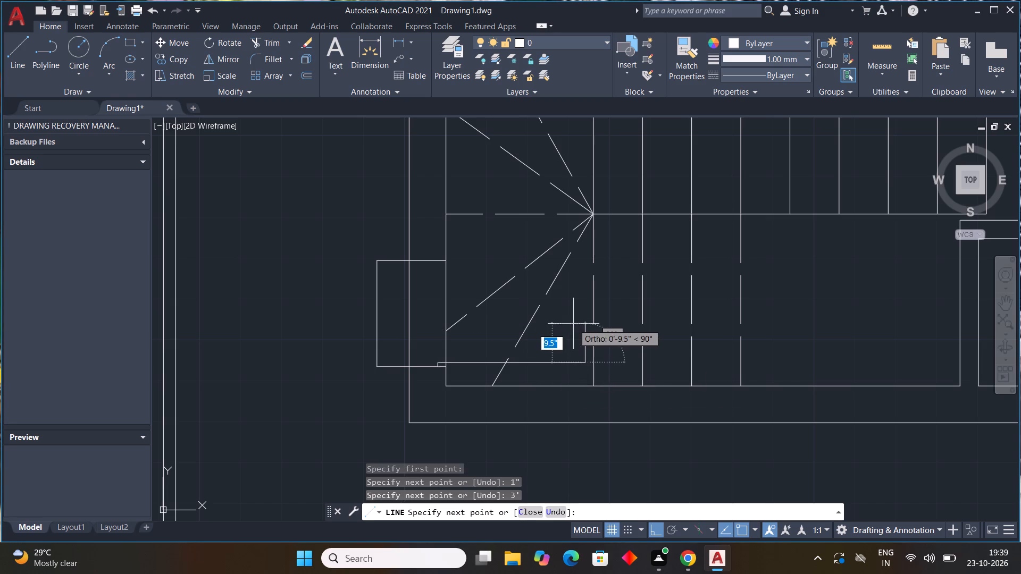
{"action": "type", "text": "1\""}
{"action": "key", "text": "Return"}
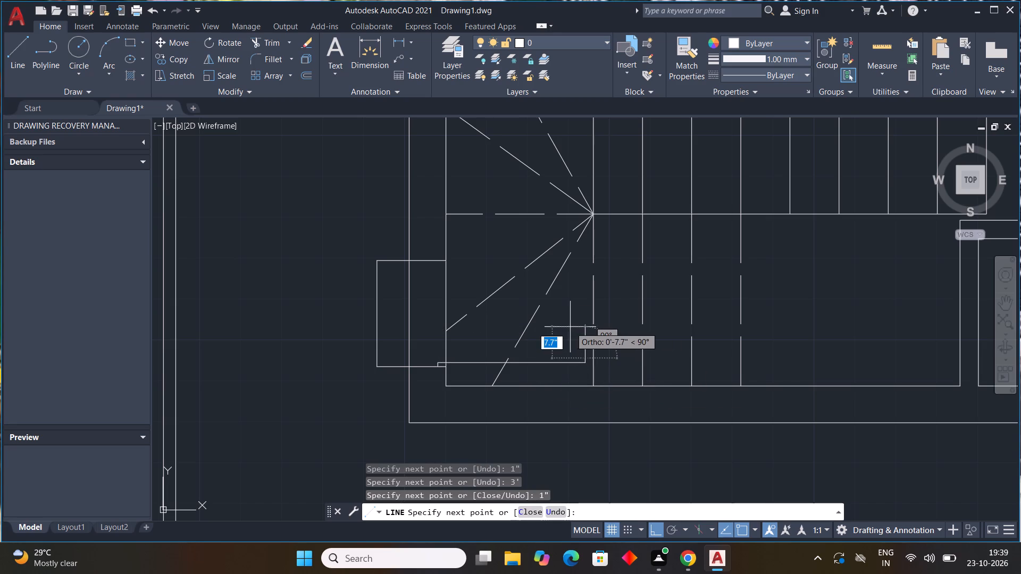
{"action": "scroll", "coordinate": [445, 340], "scroll_direction": "up", "scroll_amount": 1}
{"action": "middle_click_drag", "start_coordinate": [432, 340], "coordinate": [446, 253]}
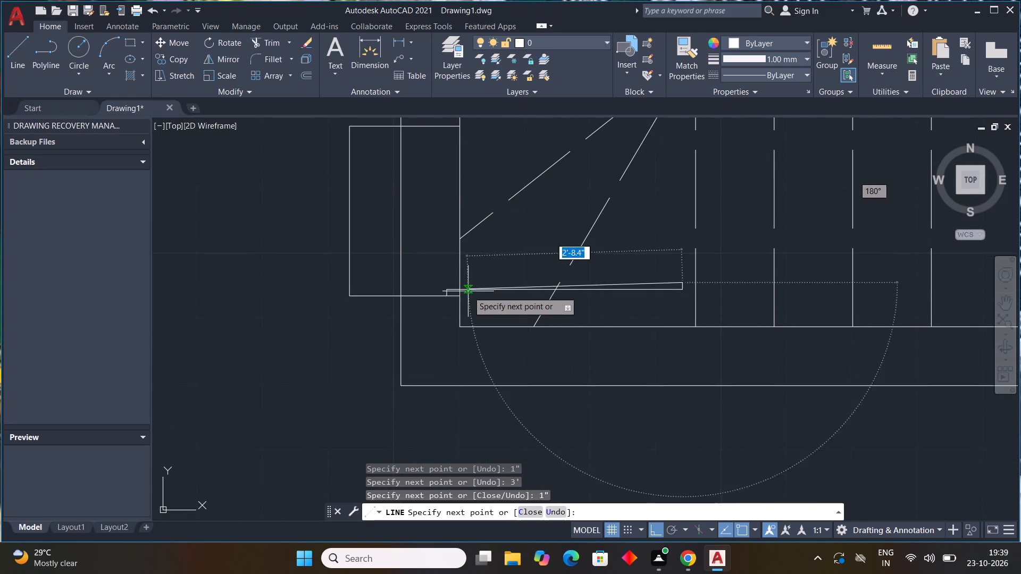
{"action": "left_click", "coordinate": [445, 280]}
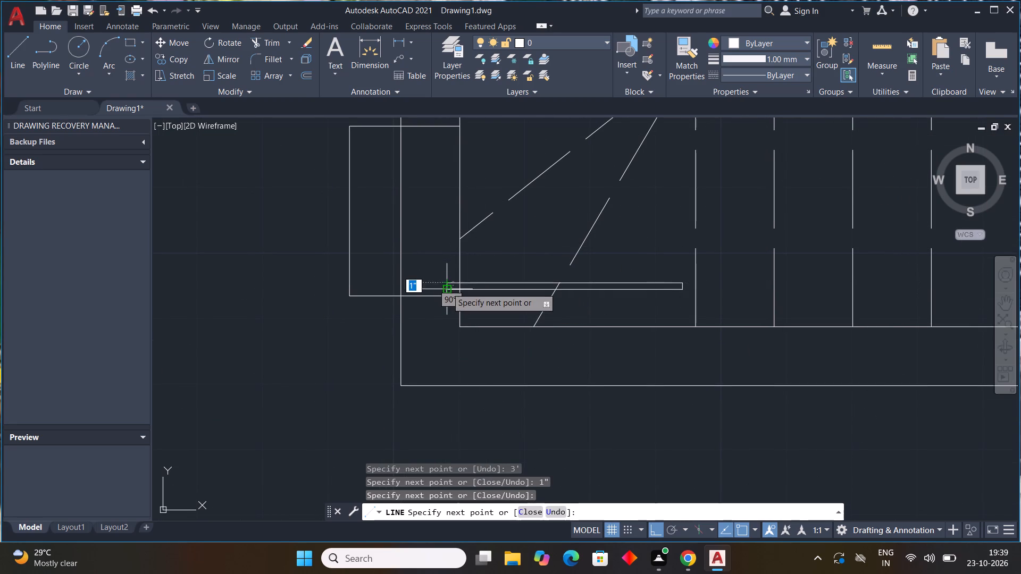
{"action": "left_click", "coordinate": [447, 288]}
{"action": "key", "text": "Escape"}
Draw the stairwell door's swing as a three-point arc from the leaf's two free-end corners to the projecting outline's upper corner on the inner wall face.
{"action": "left_click", "coordinate": [103, 68]}
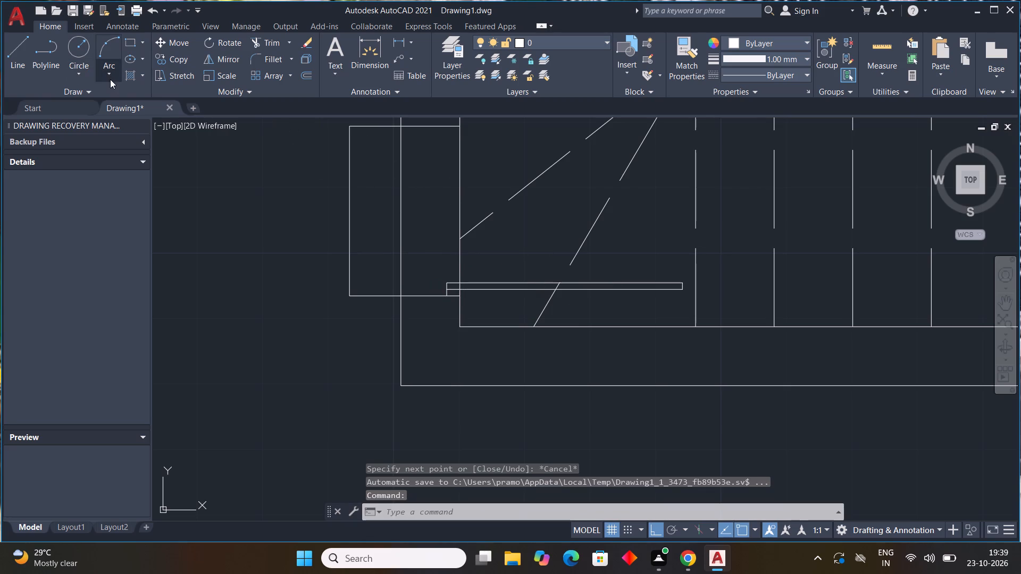
{"action": "left_click", "coordinate": [118, 97]}
{"action": "left_click", "coordinate": [684, 292]}
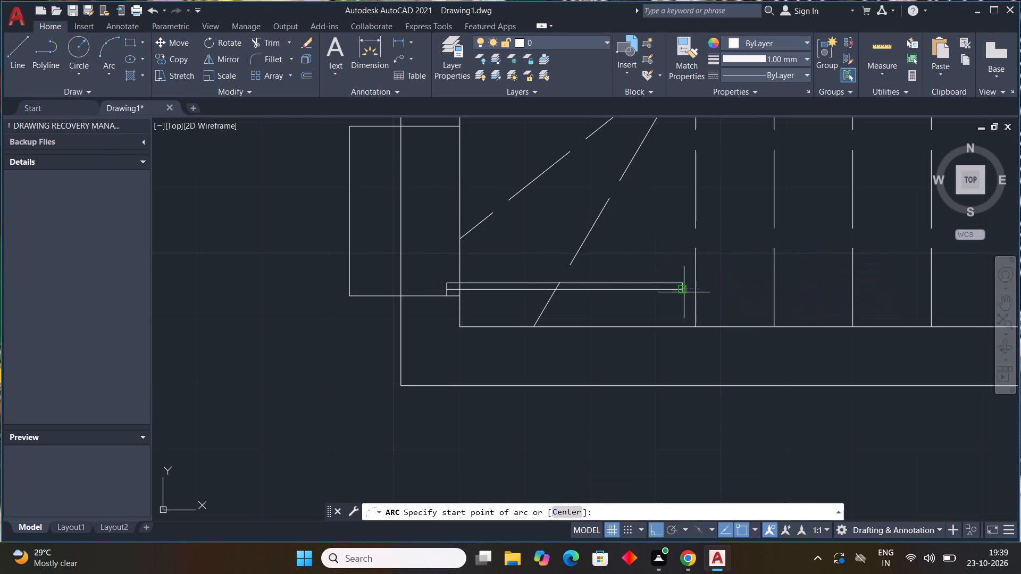
{"action": "left_click", "coordinate": [683, 283]}
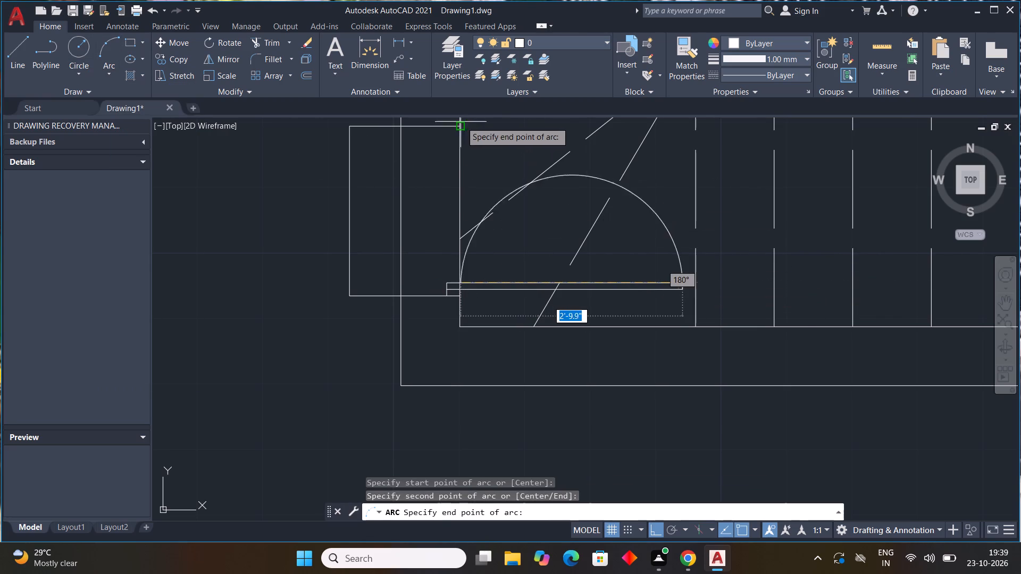
{"action": "left_click", "coordinate": [462, 123]}
{"action": "scroll", "coordinate": [565, 189], "scroll_direction": "down", "scroll_amount": 2}
{"action": "middle_click_drag", "start_coordinate": [565, 189], "coordinate": [458, 275]}
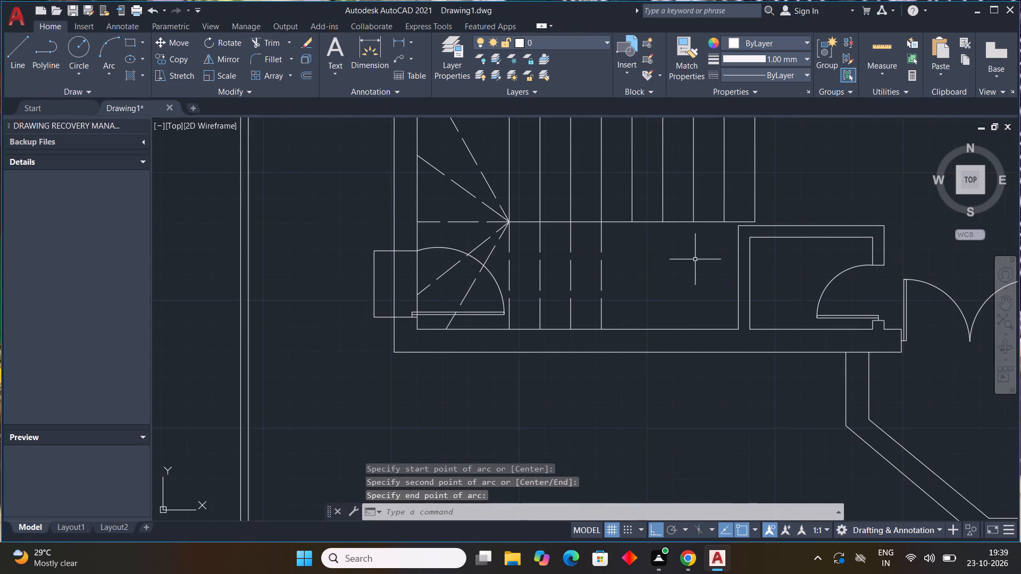
{"action": "key", "text": "Escape"}
{"action": "key", "text": "Escape"}
{"action": "key", "text": "Escape"}
{"action": "key", "text": "Escape"}
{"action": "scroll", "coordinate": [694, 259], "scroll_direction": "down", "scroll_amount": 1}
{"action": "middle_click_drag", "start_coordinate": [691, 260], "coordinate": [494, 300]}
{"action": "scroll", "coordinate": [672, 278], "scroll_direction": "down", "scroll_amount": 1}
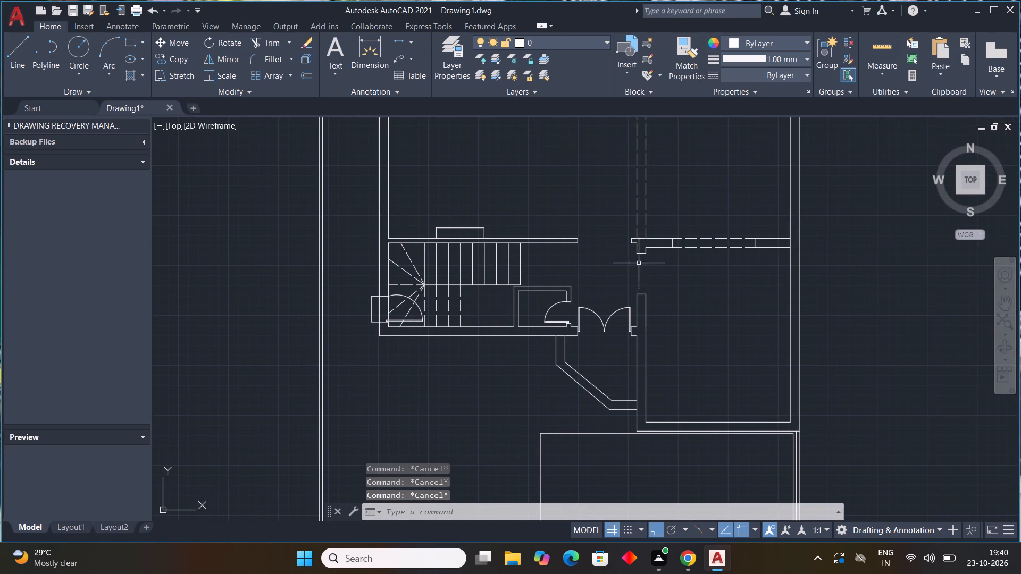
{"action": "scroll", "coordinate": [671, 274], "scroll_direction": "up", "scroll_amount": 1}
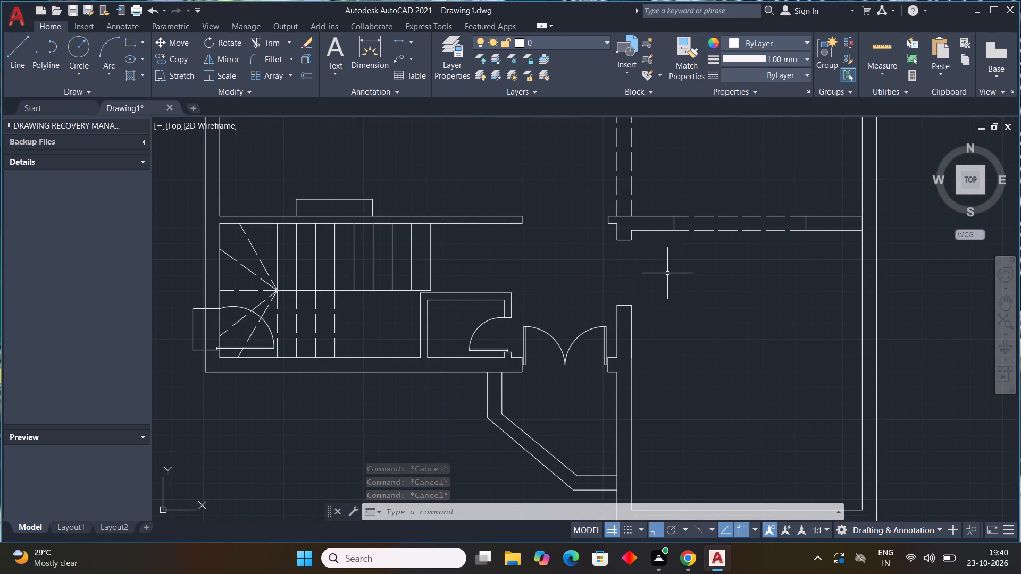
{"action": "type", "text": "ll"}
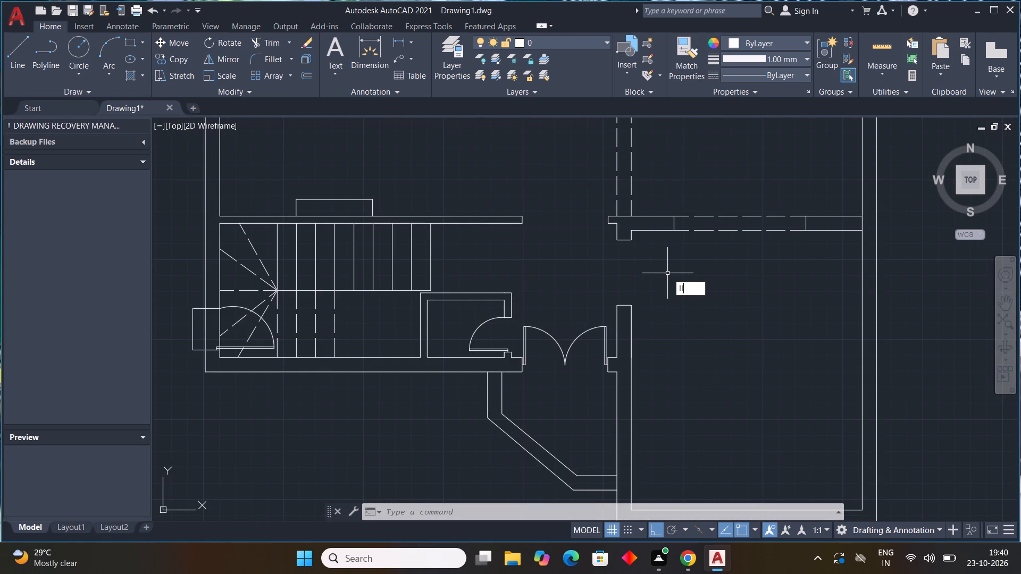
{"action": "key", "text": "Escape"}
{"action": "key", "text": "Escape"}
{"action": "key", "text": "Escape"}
Draw a 1" line down from the midpoint of the wall stub's lower end, above the opening to the right-hand room.
{"action": "scroll", "coordinate": [631, 274], "scroll_direction": "up", "scroll_amount": 3}
{"action": "type", "text": "l"}
{"action": "key", "text": "space"}
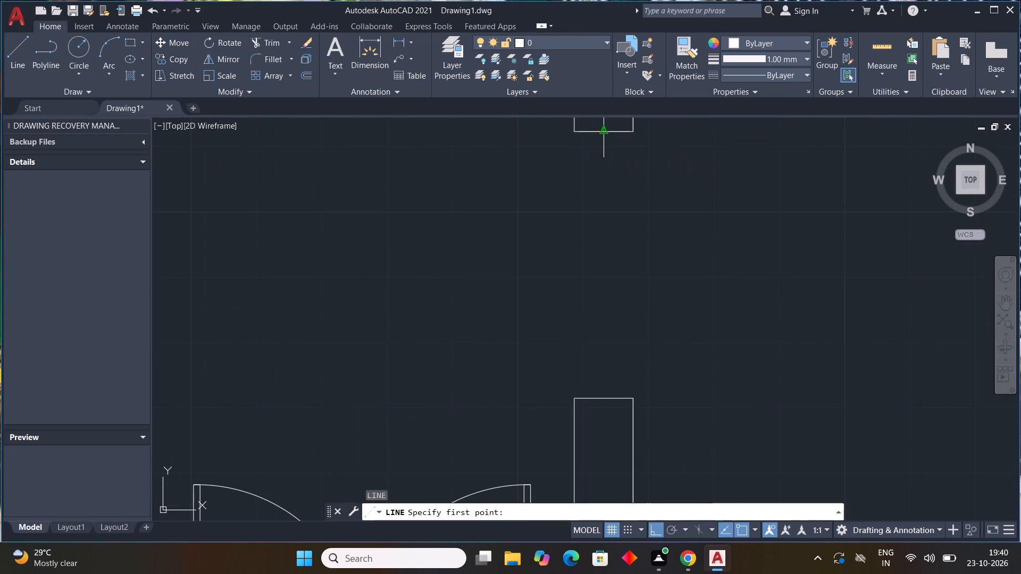
{"action": "left_click", "coordinate": [605, 134]}
{"action": "type", "text": "1\""}
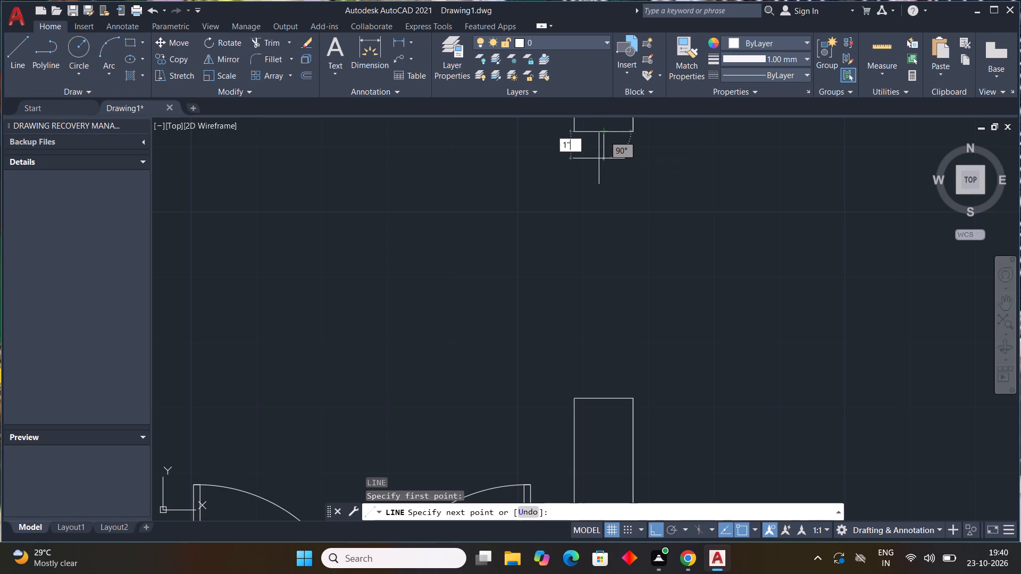
{"action": "key", "text": "Return"}
{"action": "scroll", "coordinate": [722, 170], "scroll_direction": "down", "scroll_amount": 1}
{"action": "middle_click_drag", "start_coordinate": [717, 184], "coordinate": [672, 255]}
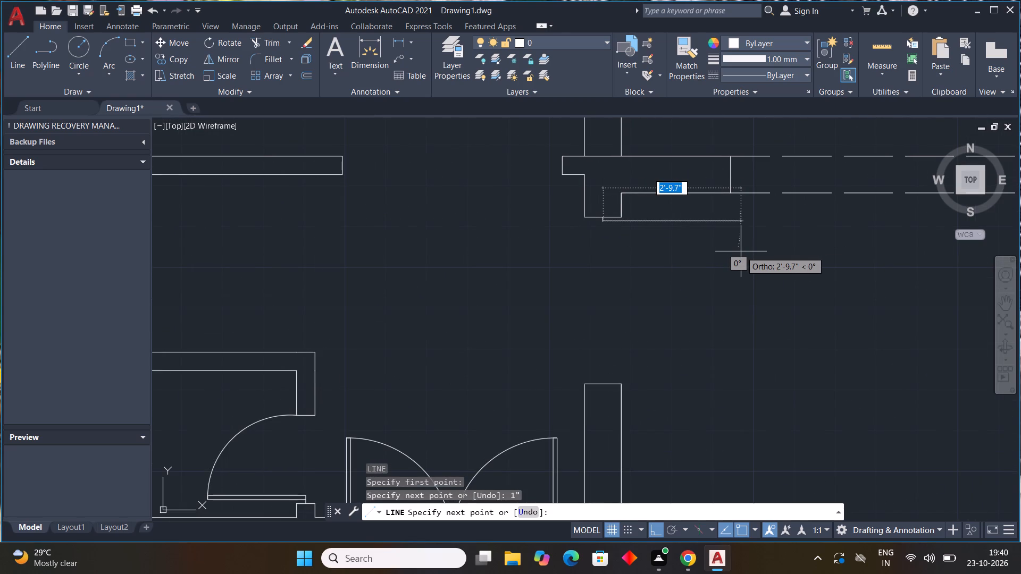
{"action": "key", "text": "Escape"}
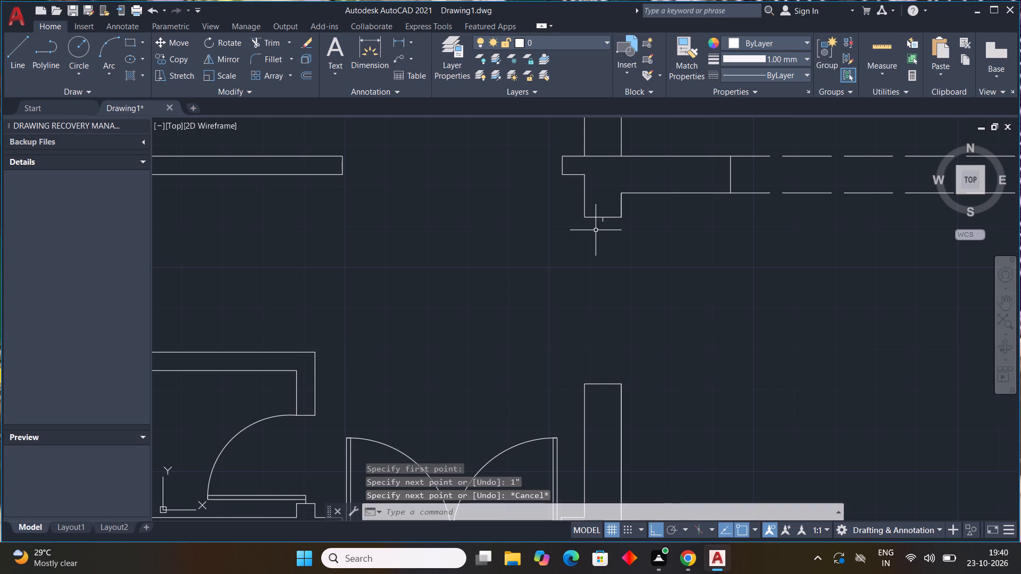
Draw a vertical guide line across the right-hand room's opening, joining the inner-face corners of the upper wall stub and lower wall.
{"action": "type", "text": "l"}
{"action": "key", "text": "space"}
{"action": "left_click", "coordinate": [584, 218]}
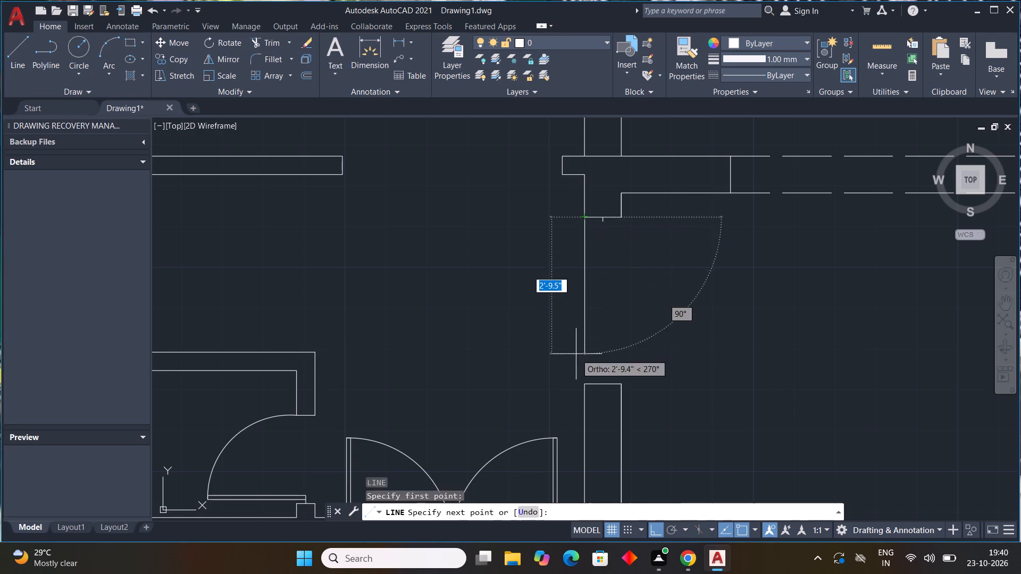
{"action": "left_click", "coordinate": [581, 383]}
{"action": "key", "text": "Escape"}
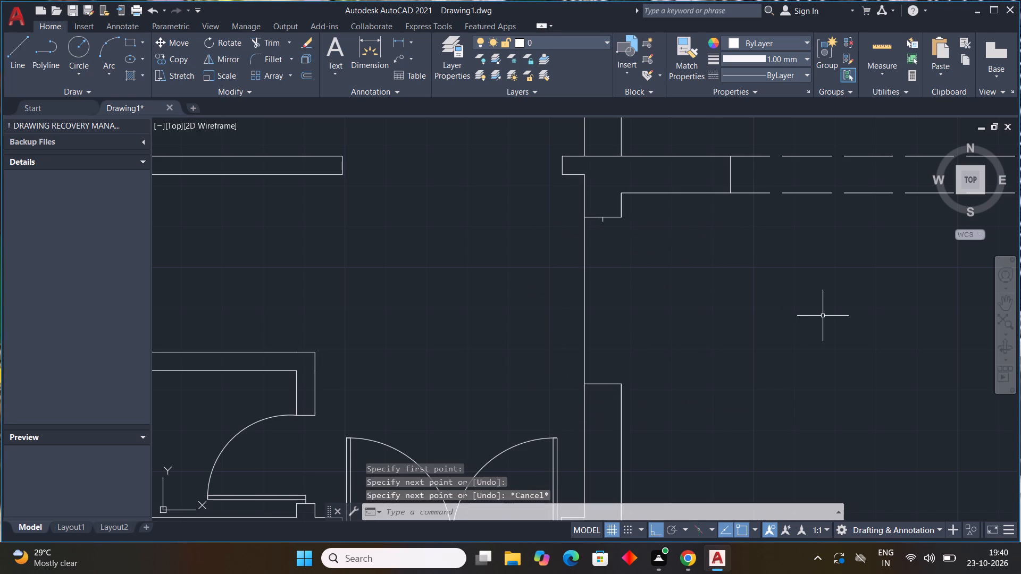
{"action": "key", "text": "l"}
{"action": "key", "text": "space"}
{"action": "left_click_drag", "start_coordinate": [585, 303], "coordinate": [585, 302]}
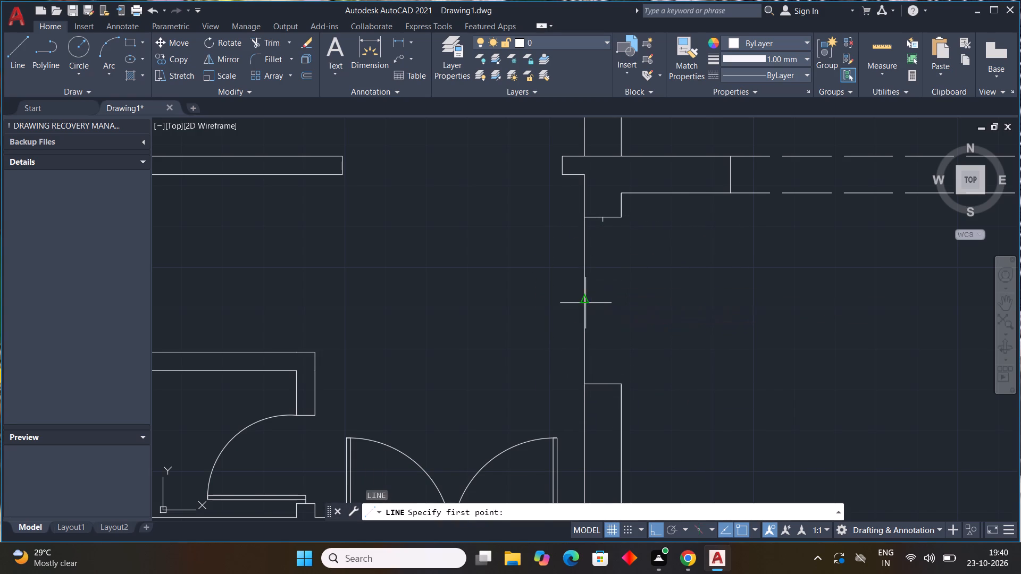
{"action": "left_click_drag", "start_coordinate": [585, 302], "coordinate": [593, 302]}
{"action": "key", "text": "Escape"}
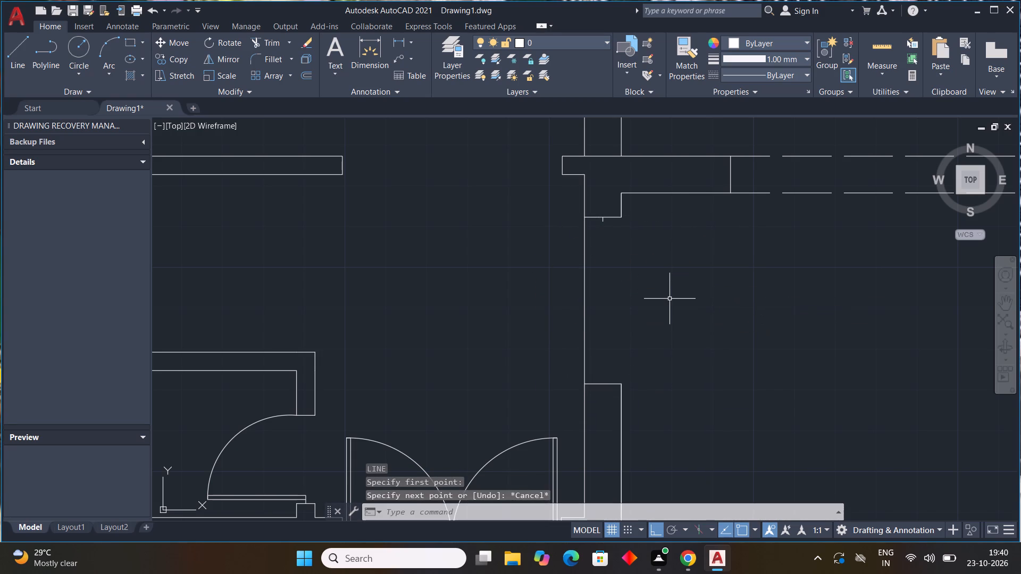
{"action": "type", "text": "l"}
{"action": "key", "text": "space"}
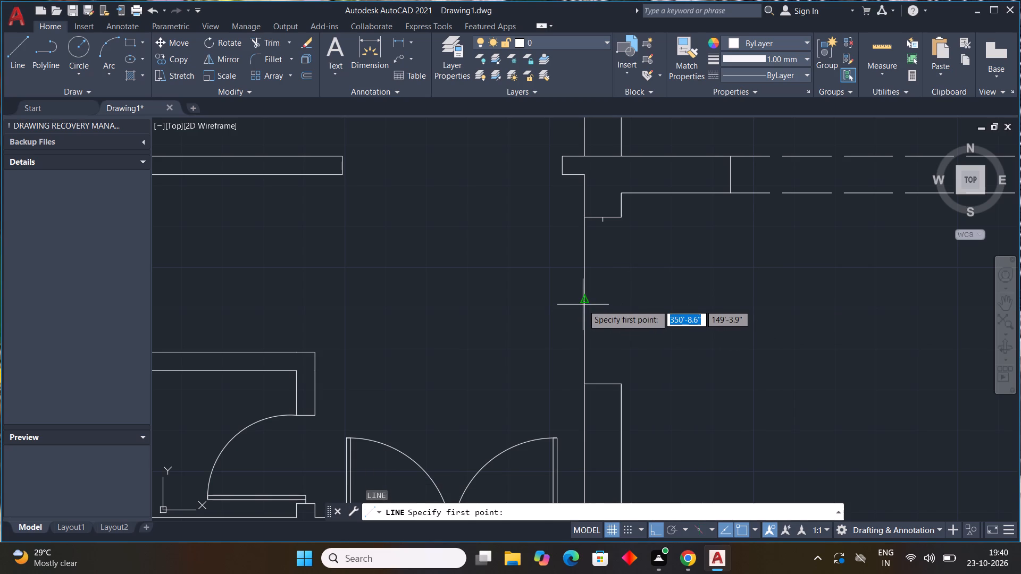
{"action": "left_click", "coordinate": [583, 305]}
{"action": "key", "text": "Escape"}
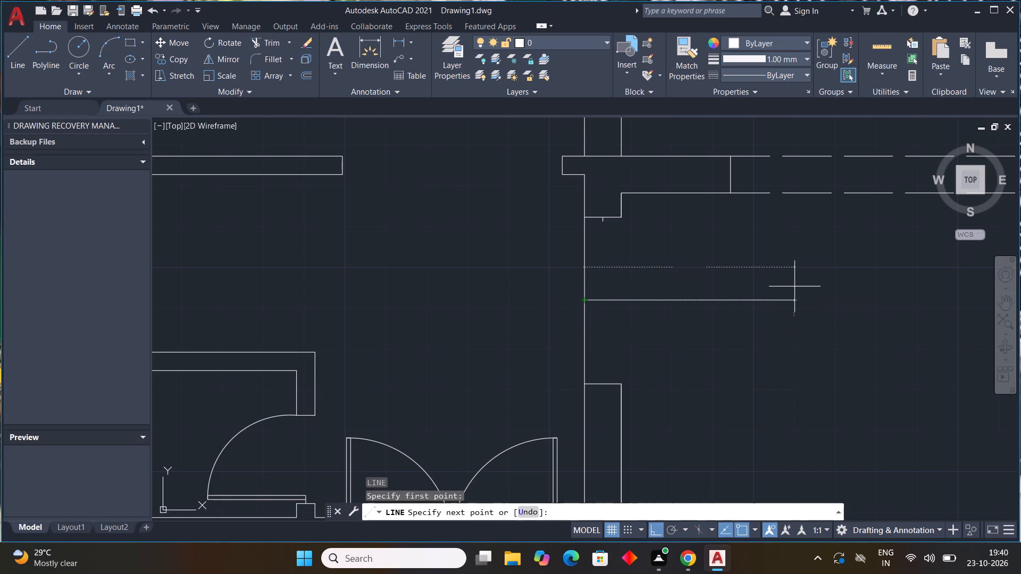
Draw a horizontal guide line into the right-hand room from the midpoint of the opening's vertical guide line.
{"action": "key", "text": "l"}
{"action": "key", "text": "space"}
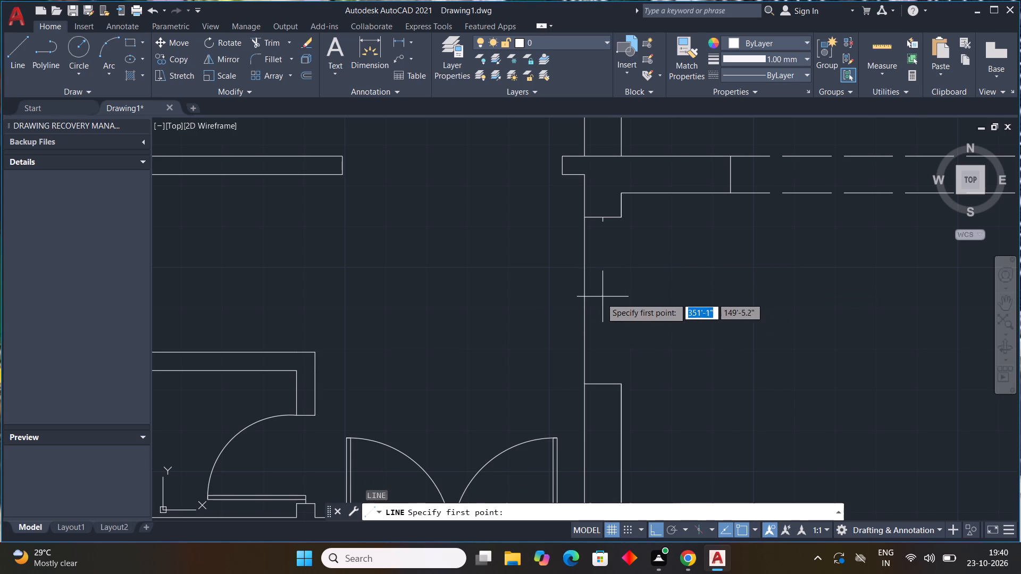
{"action": "left_click", "coordinate": [584, 303]}
{"action": "left_click", "coordinate": [693, 303]}
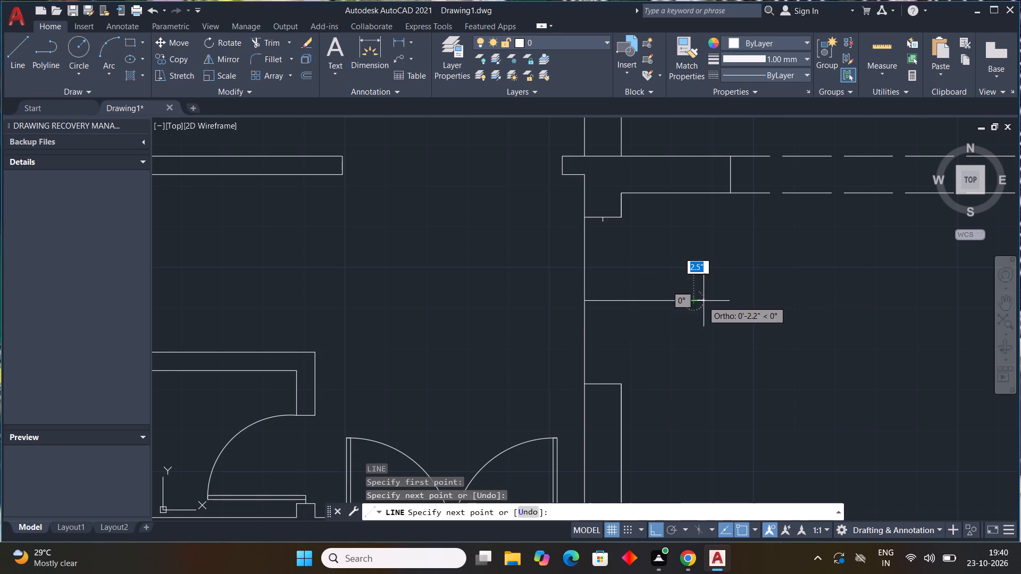
{"action": "key", "text": "Escape"}
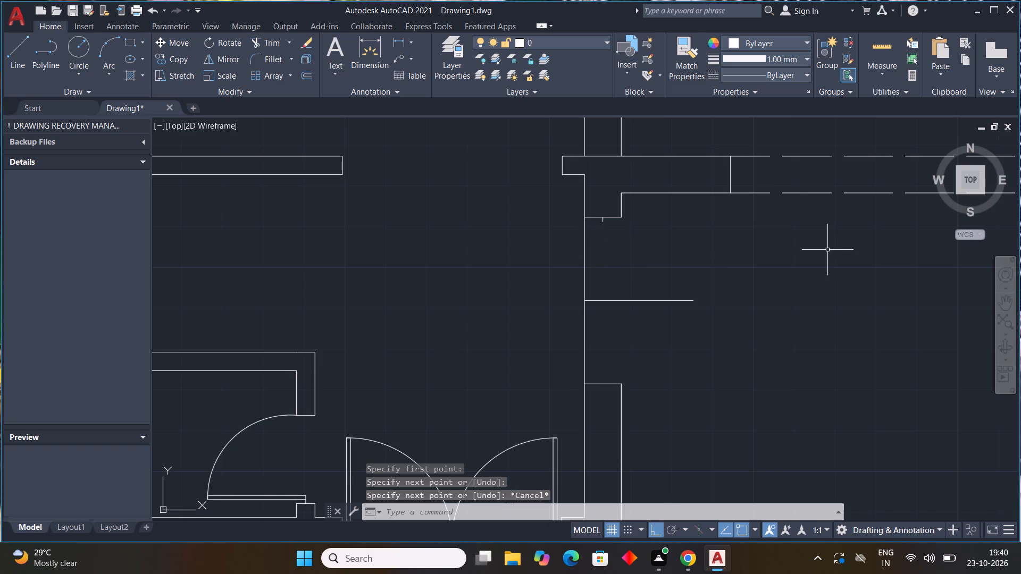
Draw a 2' by 1" horizontal upper door leaf into the right-hand room from the lower end of the 1" line below the stub.
{"action": "scroll", "coordinate": [614, 224], "scroll_direction": "up", "scroll_amount": 3}
{"action": "type", "text": "l"}
{"action": "key", "text": "space"}
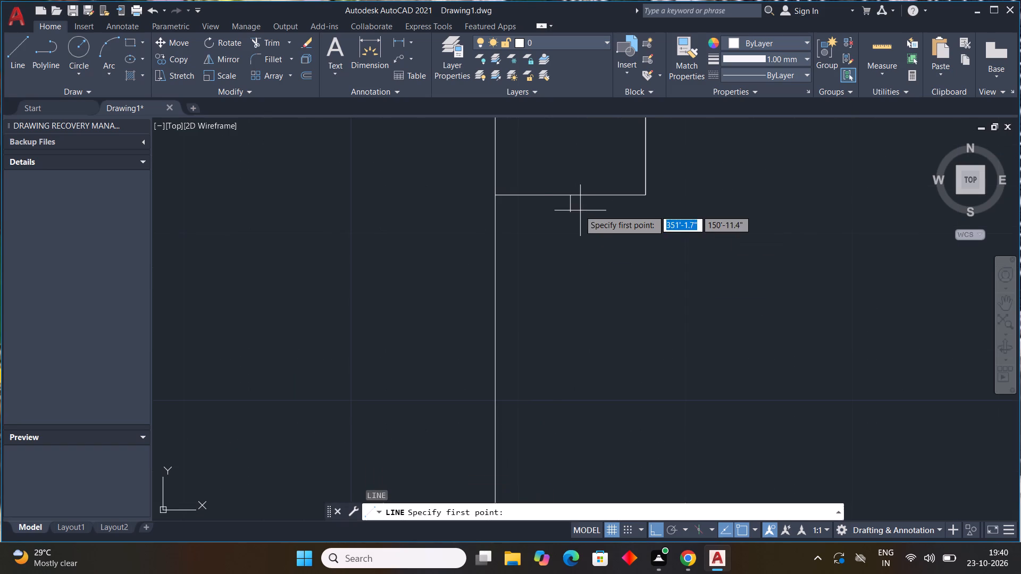
{"action": "left_click_drag", "start_coordinate": [570, 215], "coordinate": [577, 216]}
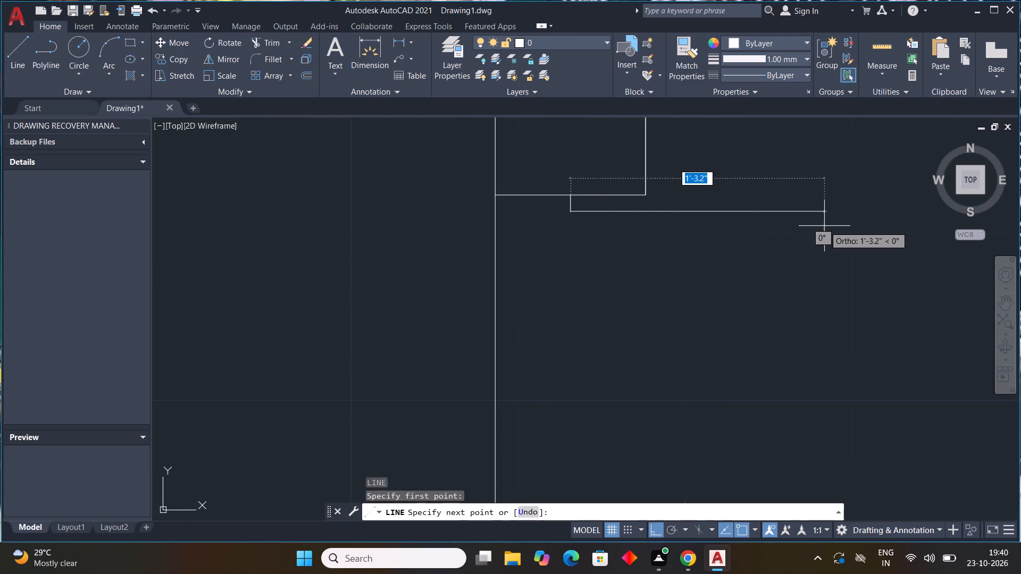
{"action": "type", "text": "2'"}
{"action": "key", "text": "Return"}
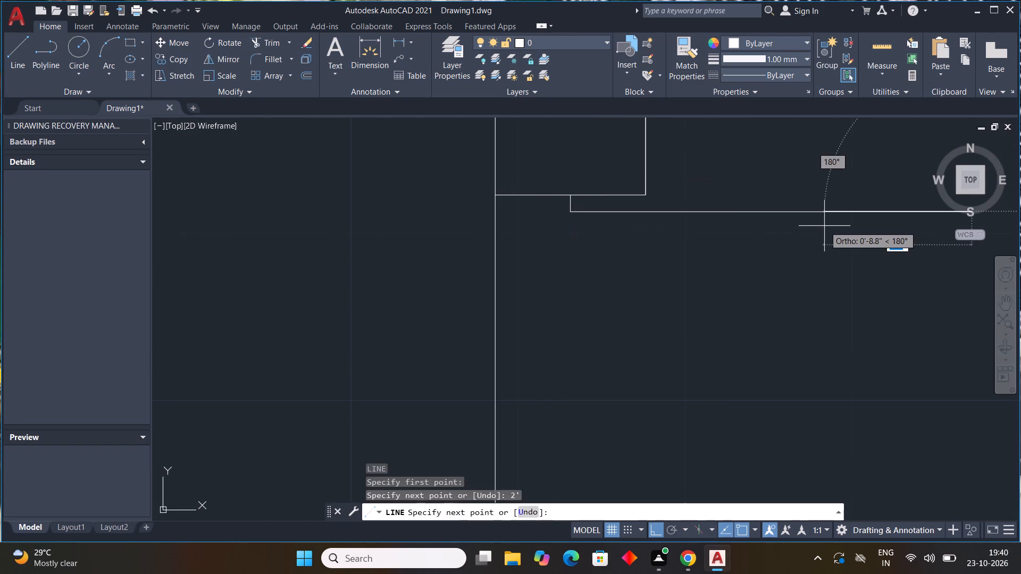
{"action": "scroll", "coordinate": [738, 205], "scroll_direction": "down", "scroll_amount": 4}
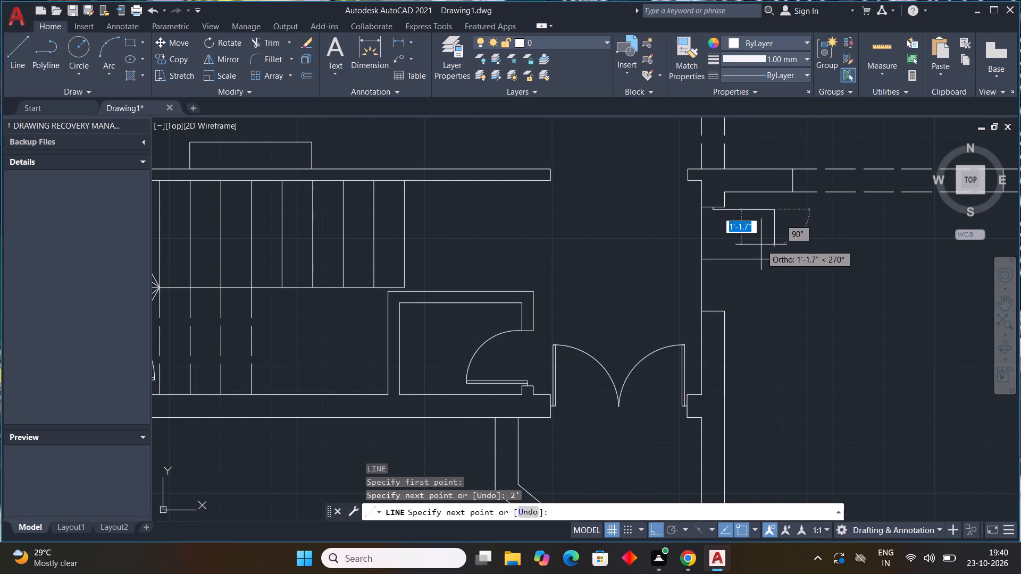
{"action": "type", "text": "1\""}
{"action": "key", "text": "Return"}
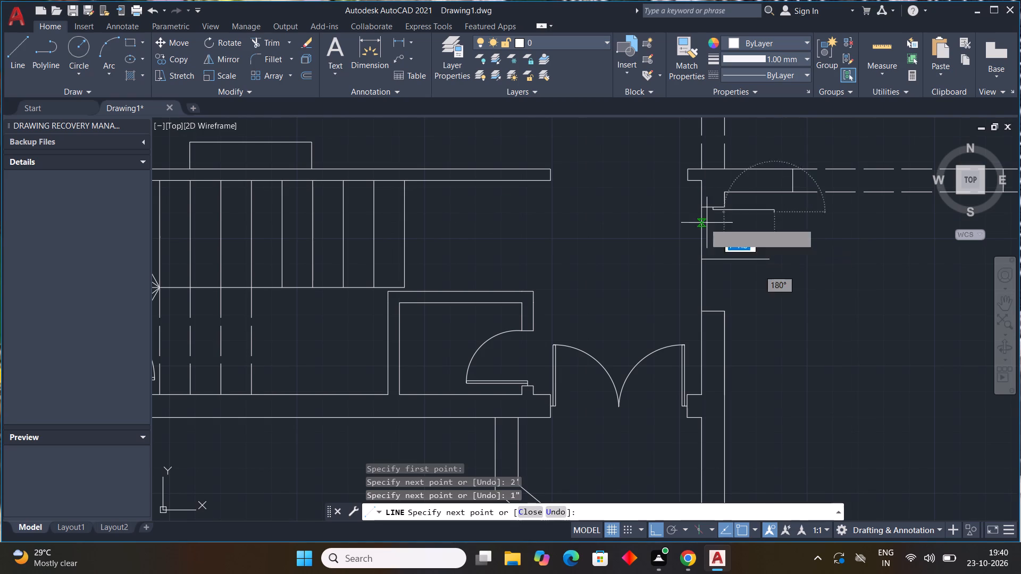
{"action": "scroll", "coordinate": [719, 218], "scroll_direction": "up", "scroll_amount": 2}
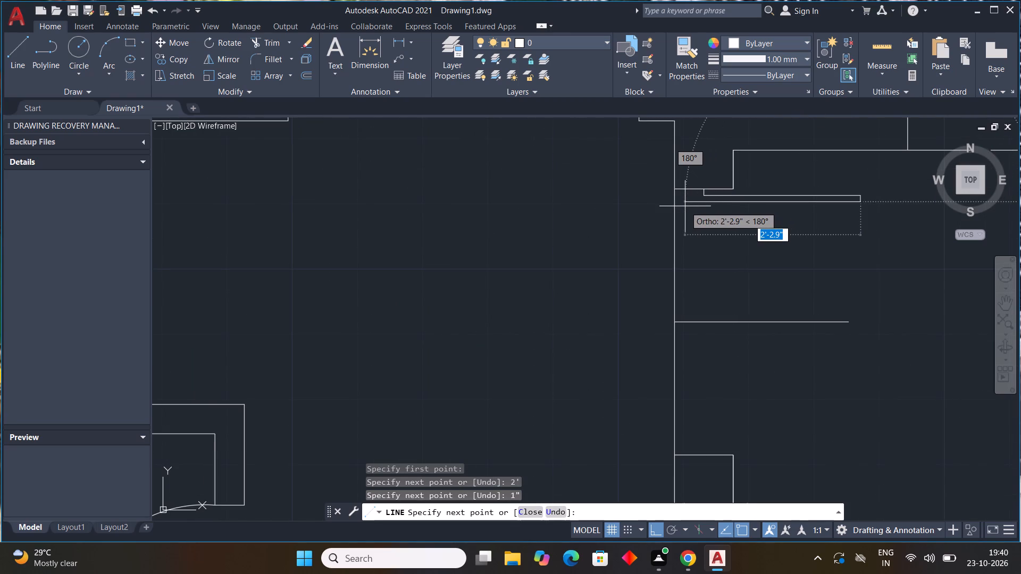
{"action": "type", "text": "2'"}
{"action": "key", "text": "Return"}
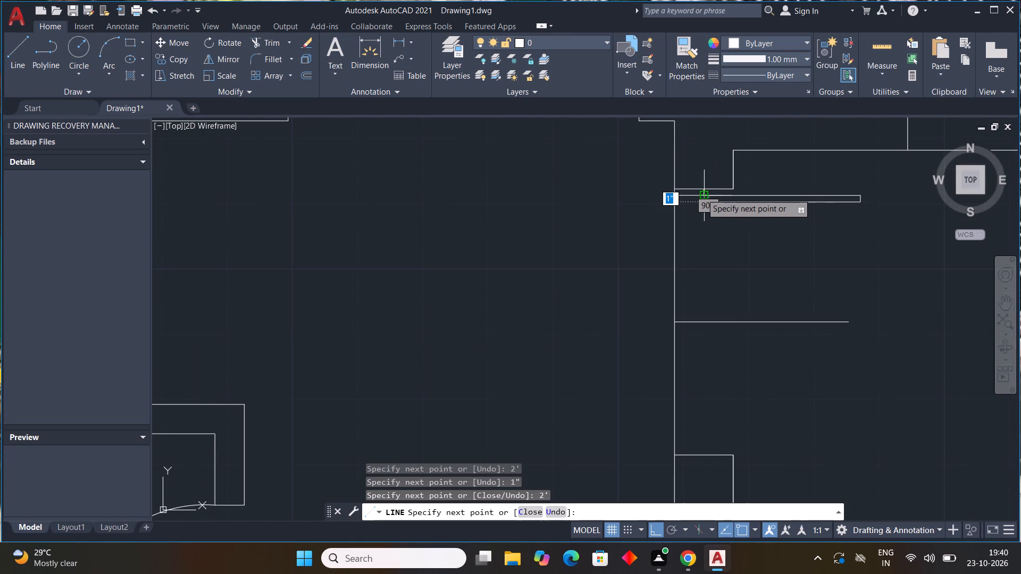
{"action": "left_click", "coordinate": [706, 196]}
{"action": "key", "text": "Escape"}
Draw the lower 2' by 1" horizontal door leaf, starting 1" above the midpoint of the lower wall's top end.
{"action": "scroll", "coordinate": [763, 282], "scroll_direction": "down", "scroll_amount": 2}
{"action": "middle_click_drag", "start_coordinate": [771, 302], "coordinate": [691, 239]}
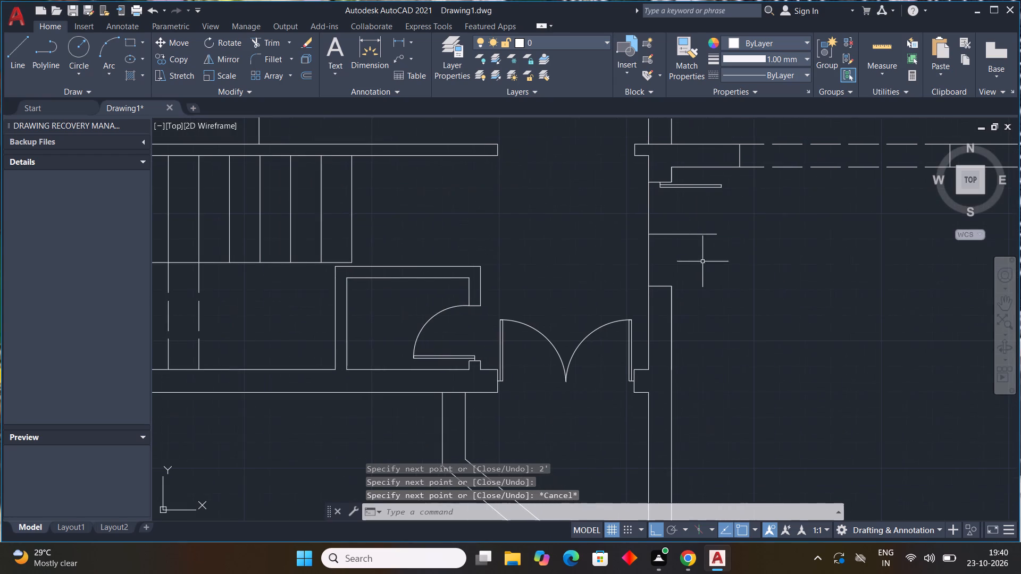
{"action": "key", "text": "l"}
{"action": "key", "text": "space"}
{"action": "scroll", "coordinate": [673, 282], "scroll_direction": "up", "scroll_amount": 2}
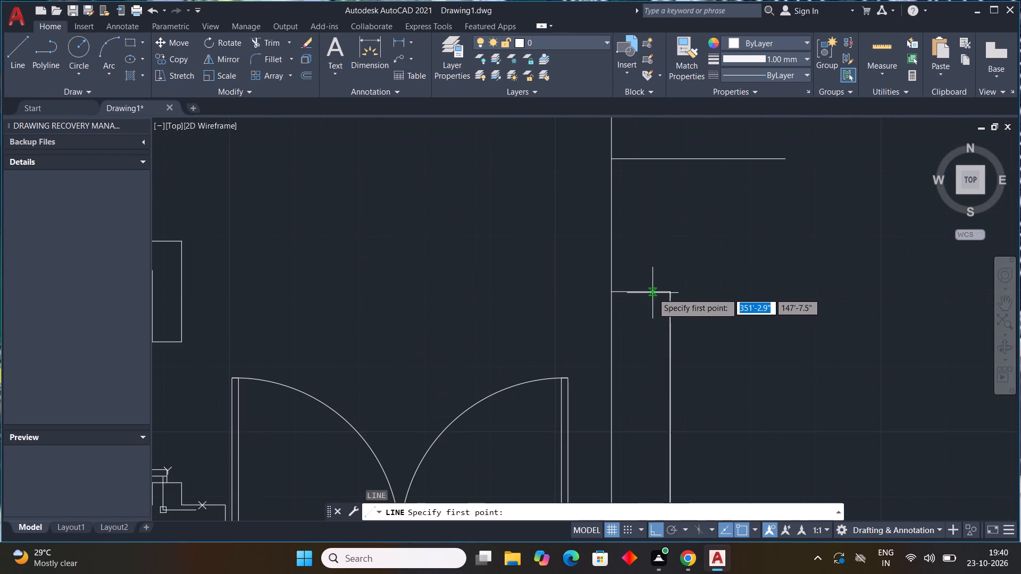
{"action": "left_click_drag", "start_coordinate": [643, 292], "coordinate": [643, 288]}
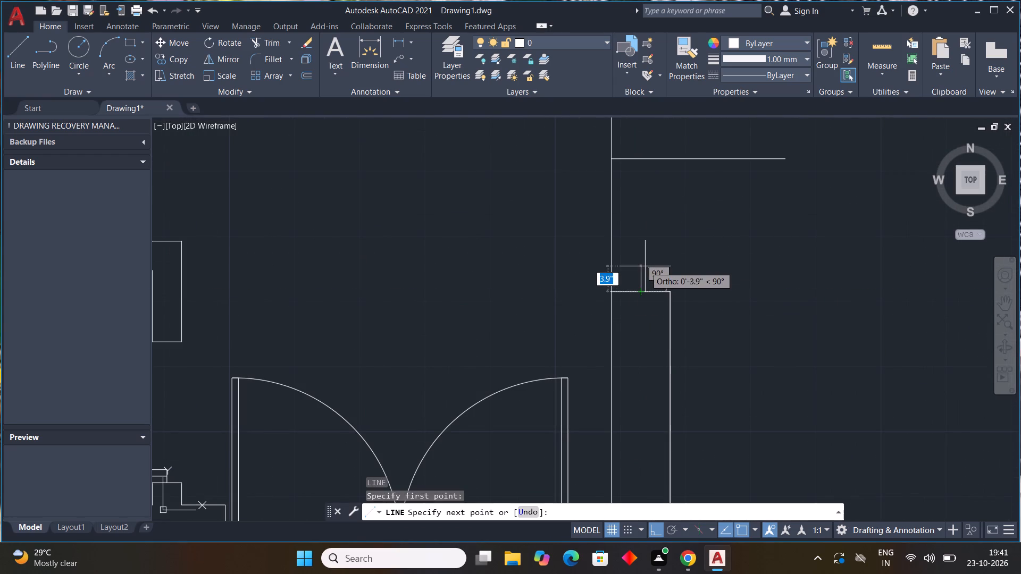
{"action": "type", "text": "1\""}
{"action": "key", "text": "Return"}
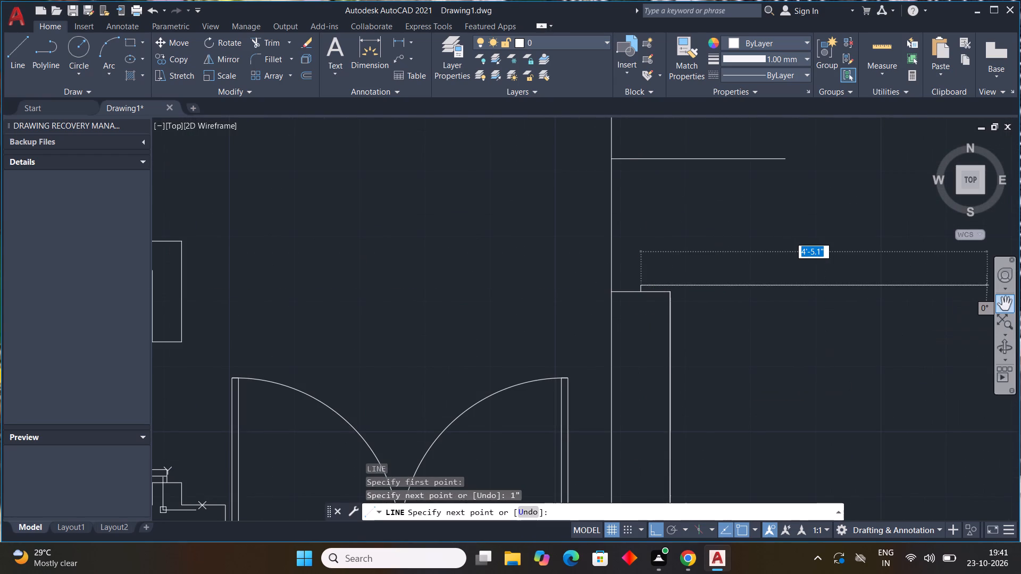
{"action": "type", "text": "2'"}
{"action": "key", "text": "shift+Return"}
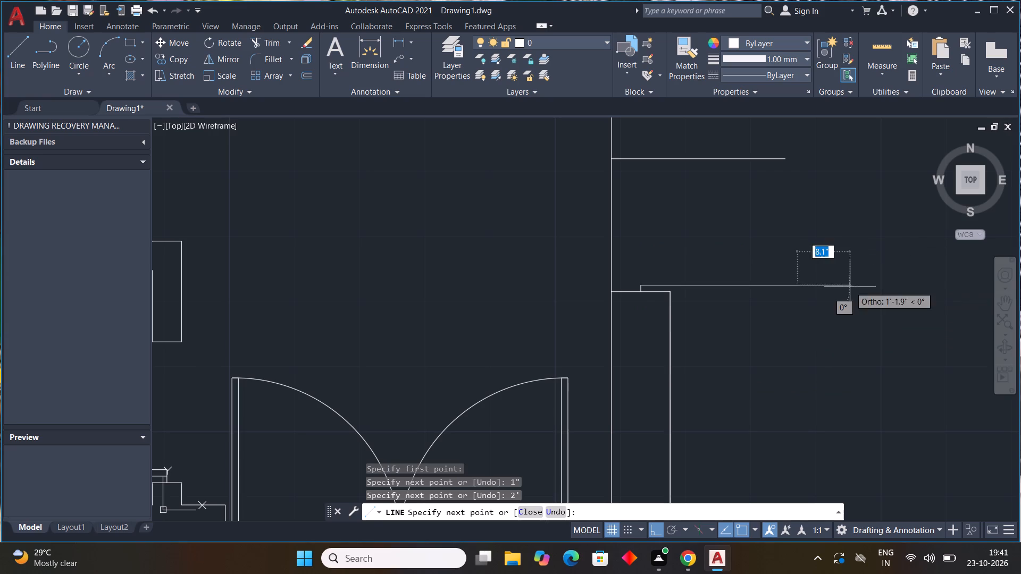
{"action": "type", "text": "1\""}
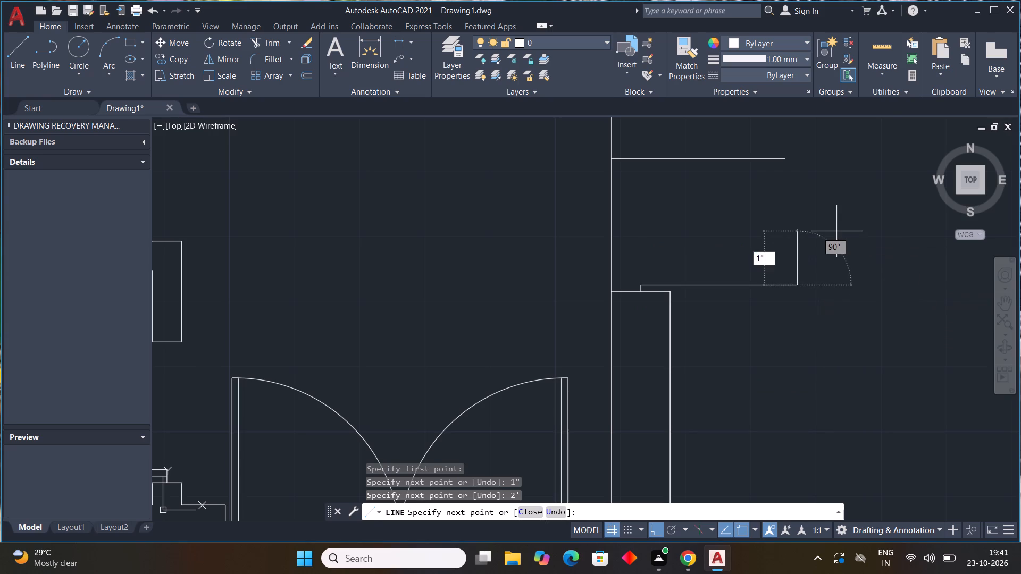
{"action": "key", "text": "Return"}
{"action": "key", "text": "2"}
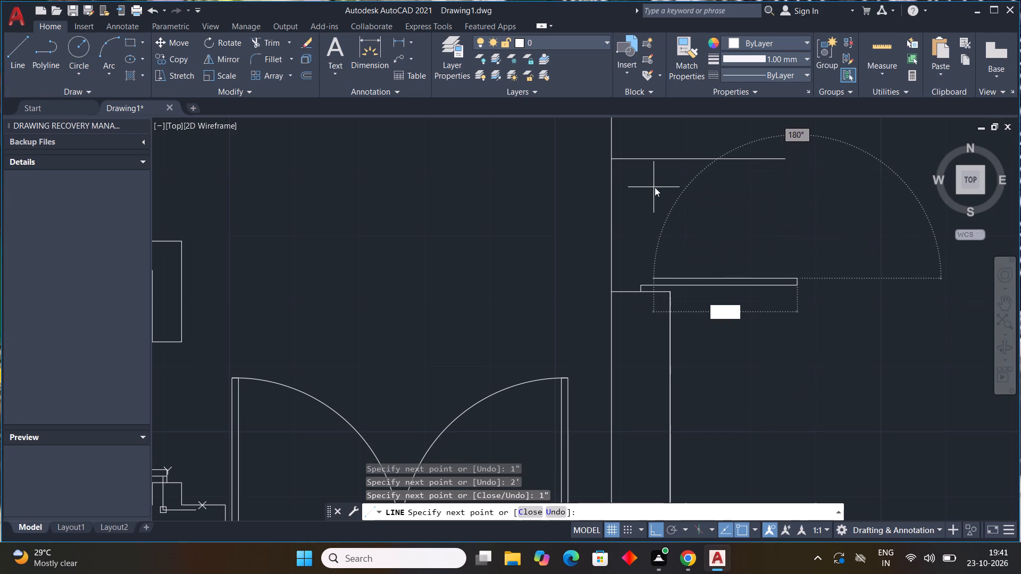
{"action": "key", "text": "apostrophe"}
{"action": "key", "text": "Return"}
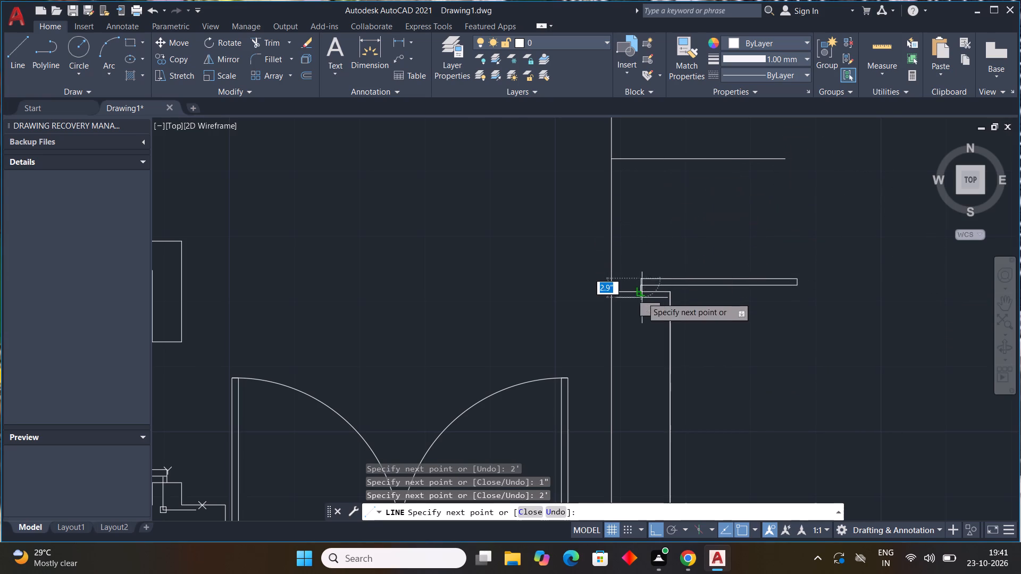
{"action": "scroll", "coordinate": [642, 292], "scroll_direction": "up", "scroll_amount": 3}
{"action": "left_click", "coordinate": [639, 265]}
{"action": "key", "text": "Escape"}
Draw the lower leaf's swing as a three-point arc from its two free-end corners to the horizontal guide line.
{"action": "scroll", "coordinate": [705, 269], "scroll_direction": "down", "scroll_amount": 4}
{"action": "middle_click_drag", "start_coordinate": [864, 297], "coordinate": [797, 265]}
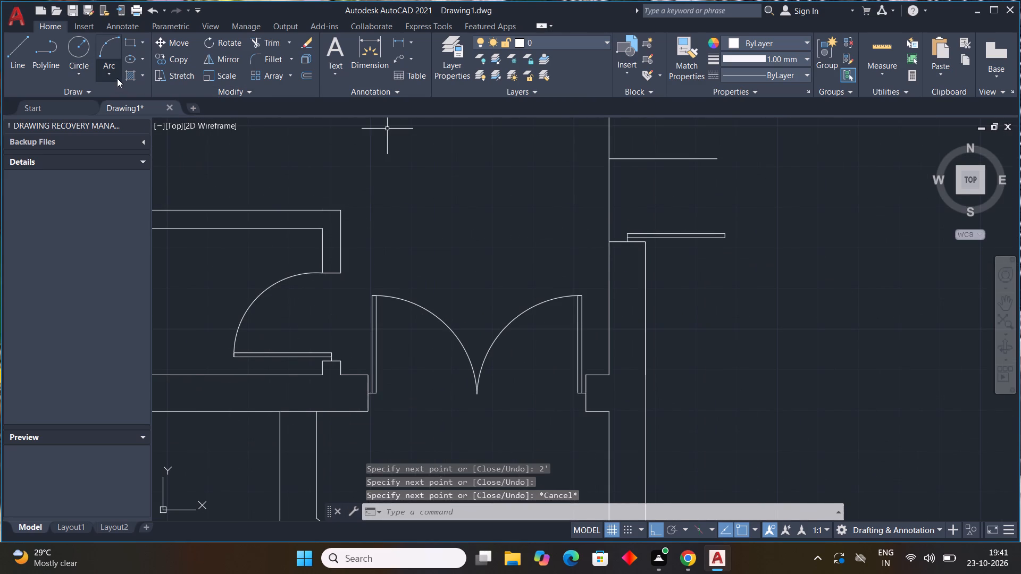
{"action": "left_click", "coordinate": [116, 77]}
{"action": "left_click", "coordinate": [125, 88]}
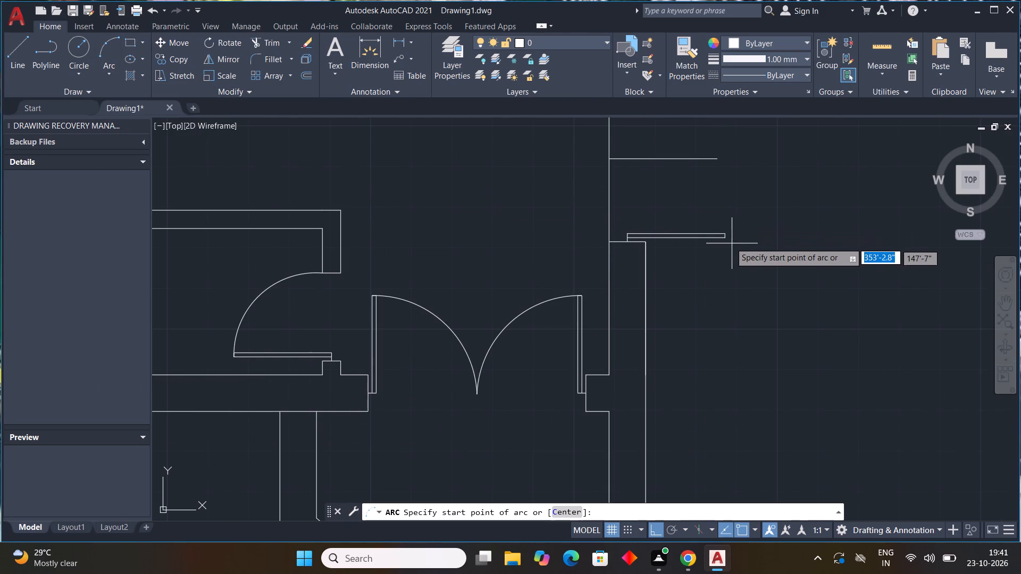
{"action": "left_click", "coordinate": [724, 241]}
{"action": "left_click", "coordinate": [723, 231]}
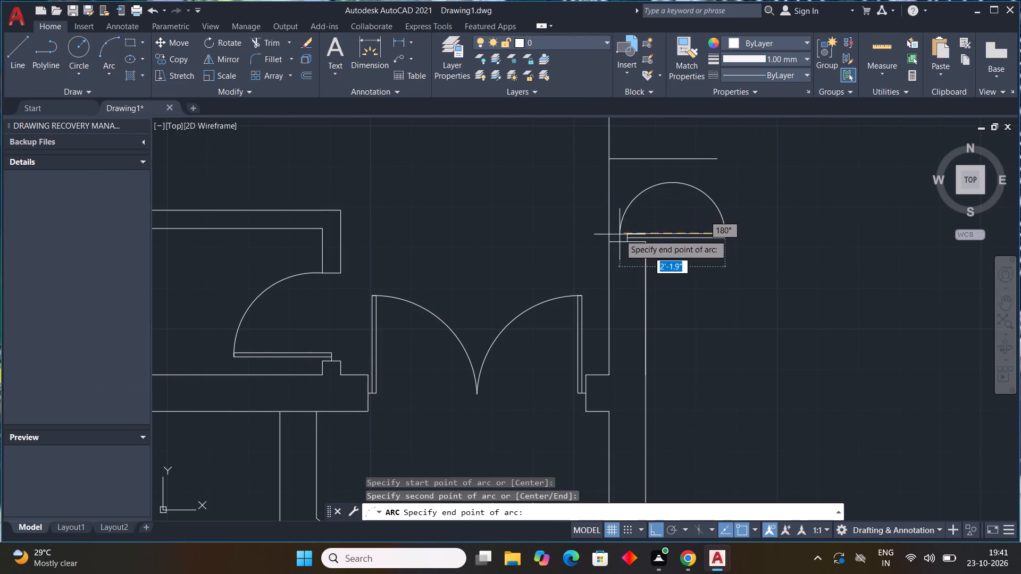
{"action": "left_click", "coordinate": [634, 161]}
Draw the upper leaf's swing as a three-point arc from its two free-end corners to the lower arc's end area on the guide line.
{"action": "middle_click_drag", "start_coordinate": [674, 196], "coordinate": [671, 276]}
{"action": "scroll", "coordinate": [676, 244], "scroll_direction": "down", "scroll_amount": 1}
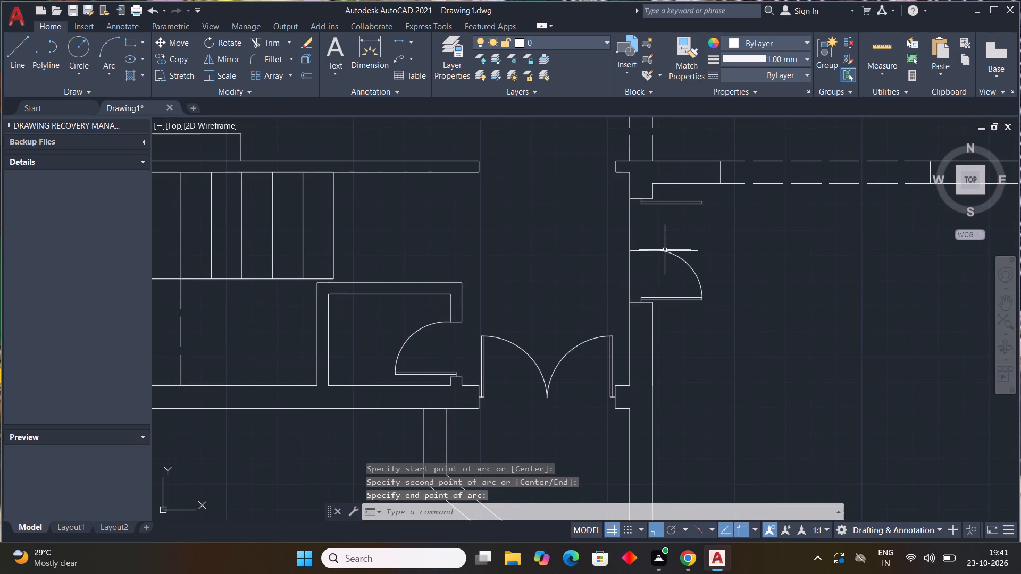
{"action": "scroll", "coordinate": [663, 246], "scroll_direction": "up", "scroll_amount": 2}
{"action": "left_click", "coordinate": [107, 75]}
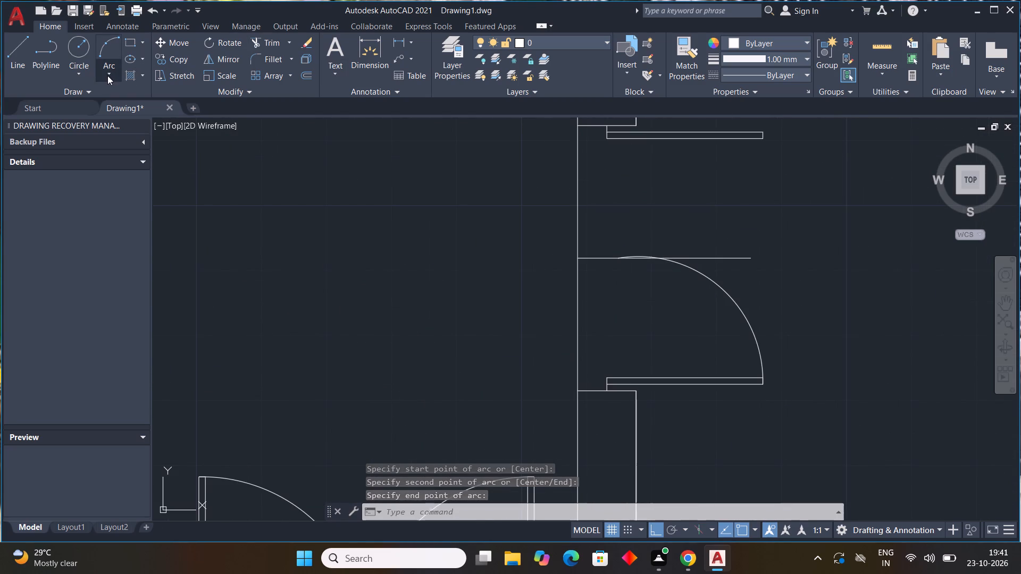
{"action": "left_click", "coordinate": [115, 94]}
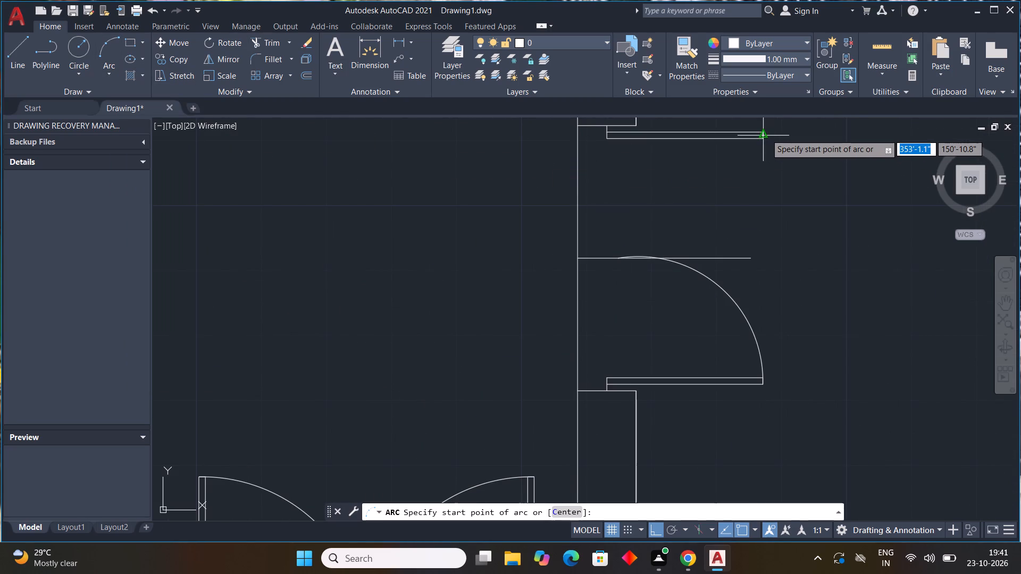
{"action": "left_click", "coordinate": [764, 132]}
{"action": "left_click", "coordinate": [761, 139]}
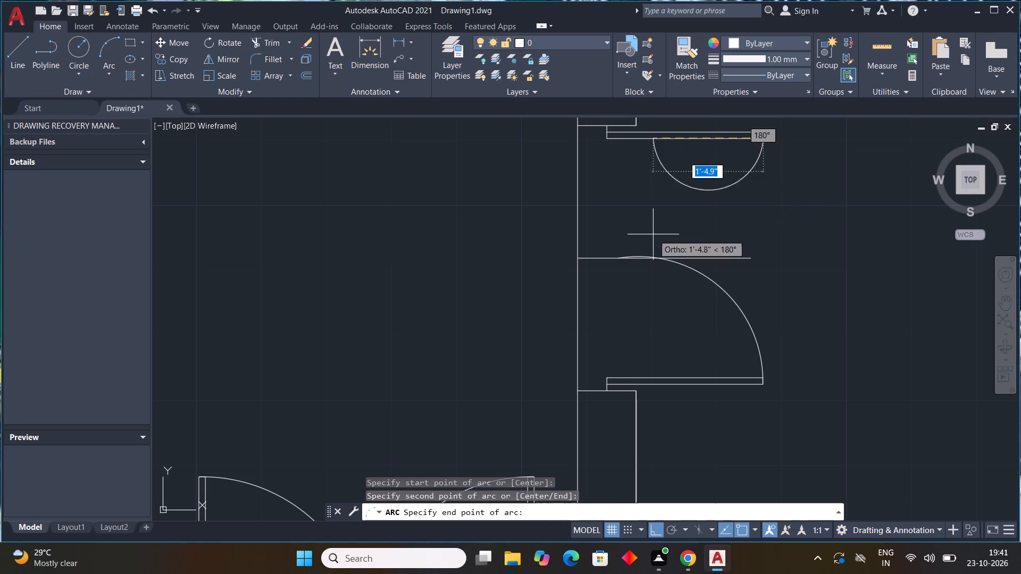
{"action": "left_click", "coordinate": [633, 259]}
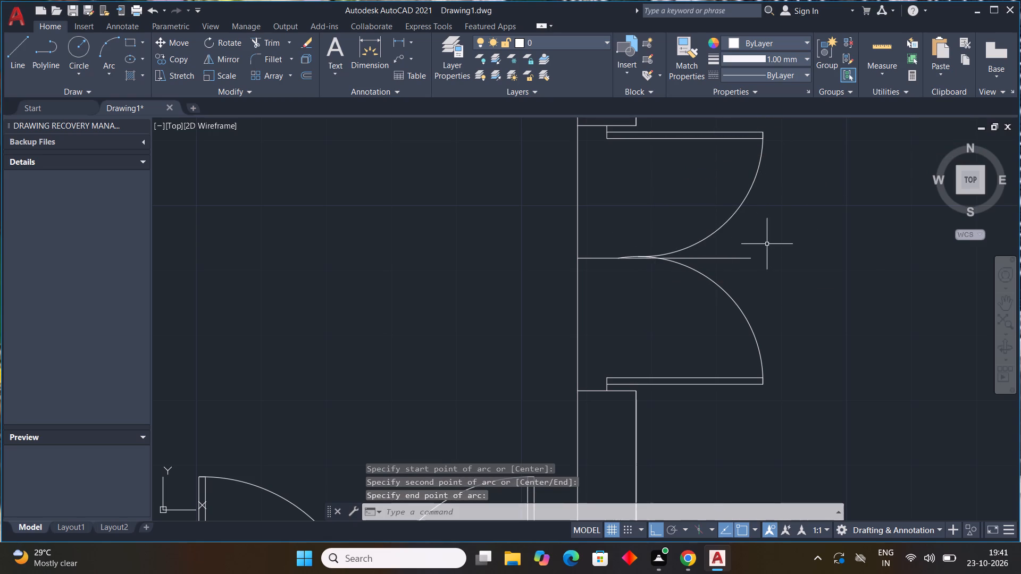
Delete the horizontal and vertical guide lines from the right-hand room's double-door opening.
{"action": "left_click", "coordinate": [743, 261]}
{"action": "left_click", "coordinate": [741, 253]}
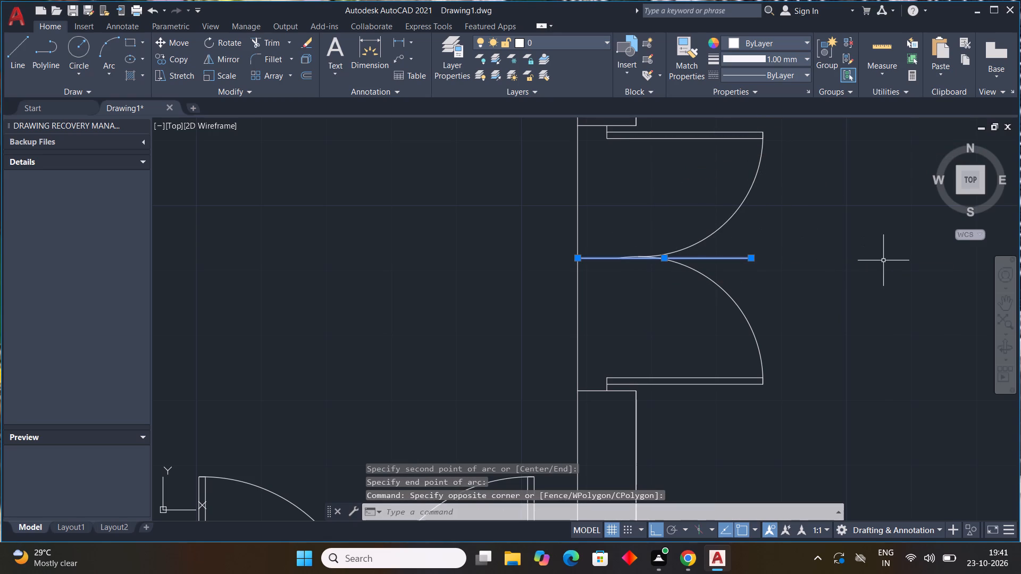
{"action": "key", "text": "BackSpace"}
{"action": "key", "text": "Delete"}
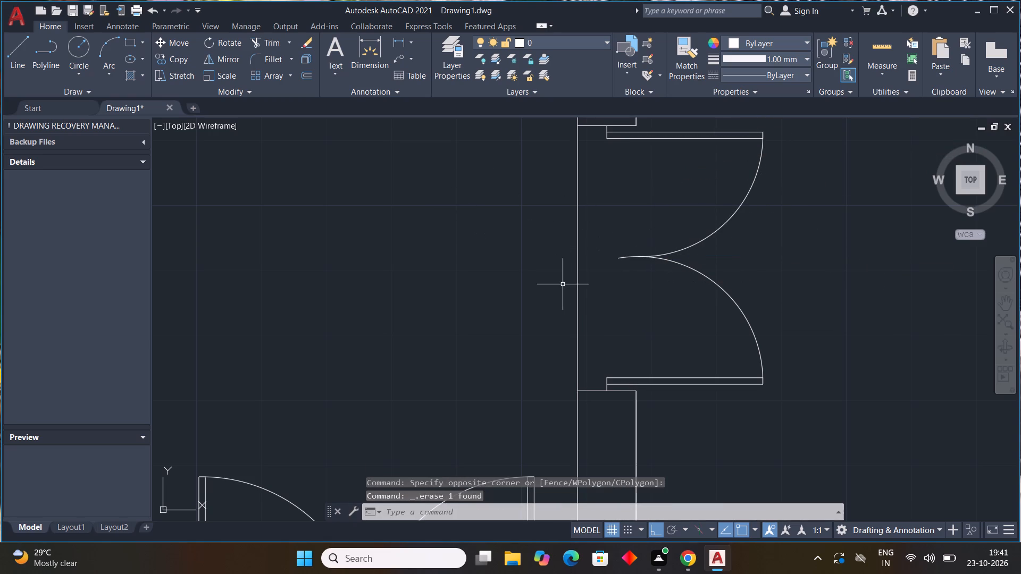
{"action": "left_click", "coordinate": [576, 284]}
{"action": "key", "text": "Delete"}
{"action": "scroll", "coordinate": [659, 269], "scroll_direction": "down", "scroll_amount": 4}
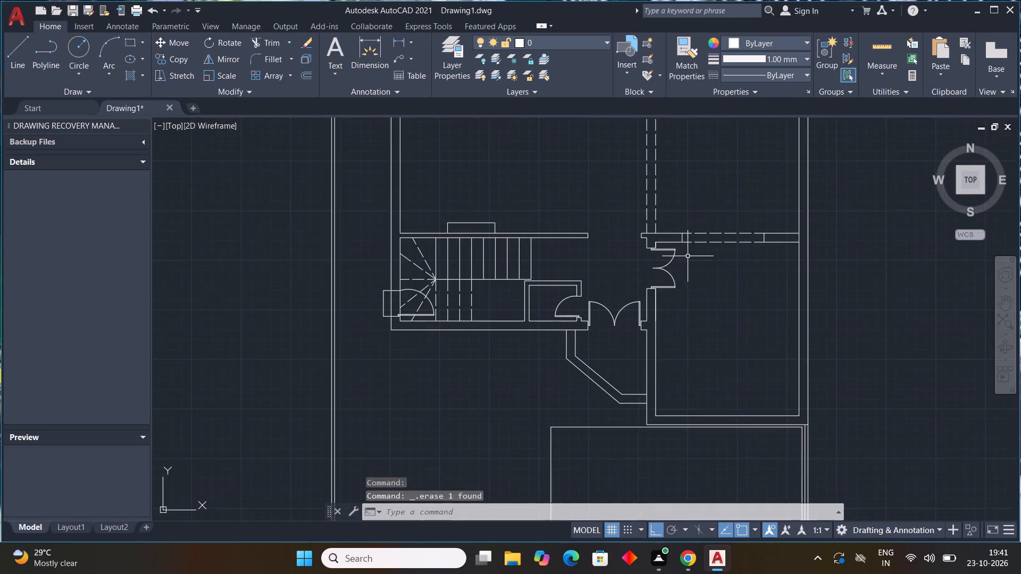
Draw a horizontal guide line across the opening above the entrance hall, joining the lower corners of the two wall ends.
{"action": "middle_click_drag", "start_coordinate": [688, 256], "coordinate": [701, 284]}
{"action": "scroll", "coordinate": [608, 261], "scroll_direction": "up", "scroll_amount": 4}
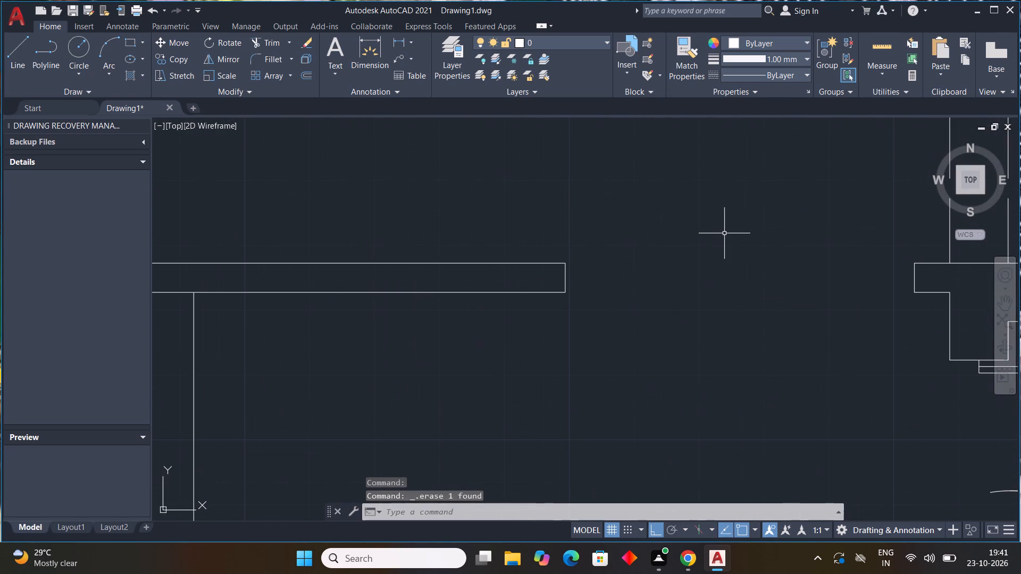
{"action": "type", "text": "l"}
{"action": "key", "text": "space"}
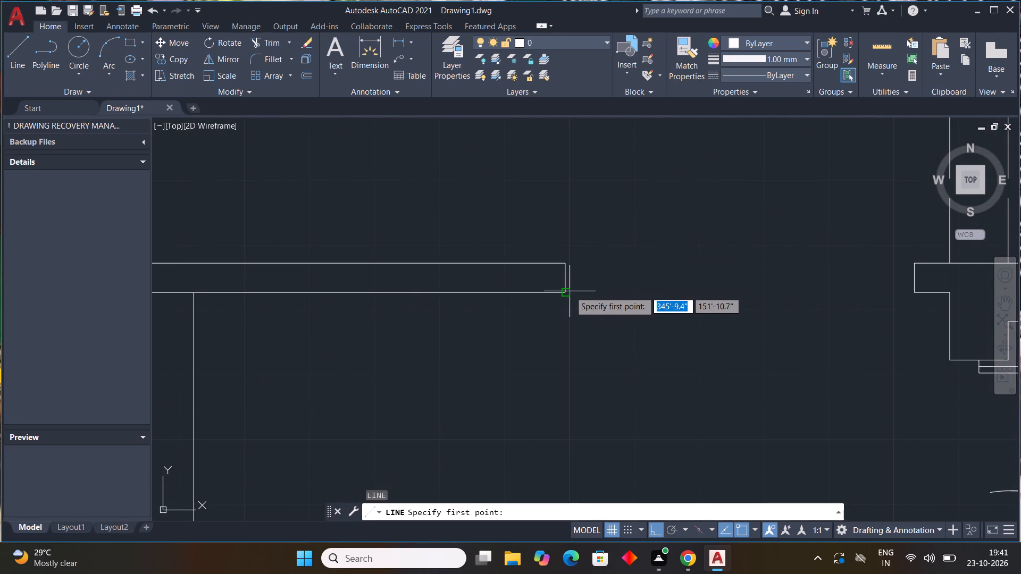
{"action": "left_click", "coordinate": [570, 291]}
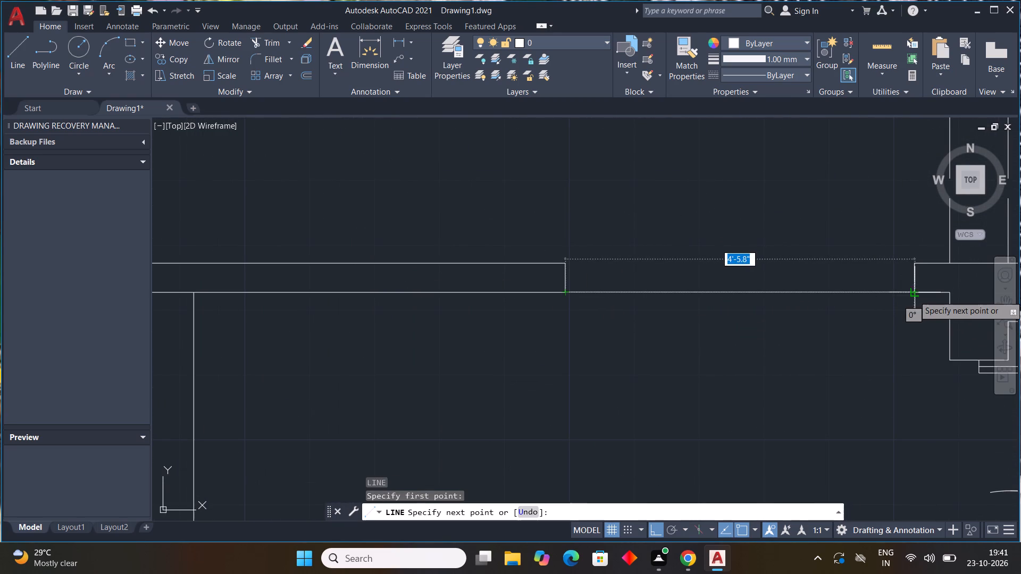
{"action": "left_click", "coordinate": [914, 296]}
{"action": "key", "text": "Escape"}
Draw a vertical guide line upward from the midpoint of the horizontal line across the opening.
{"action": "key", "text": "l"}
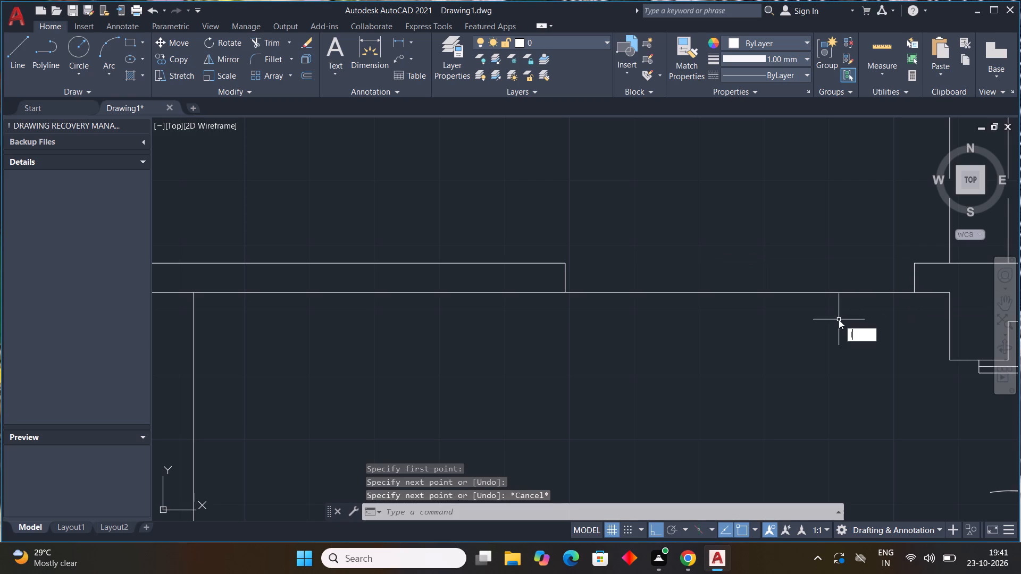
{"action": "key", "text": "space"}
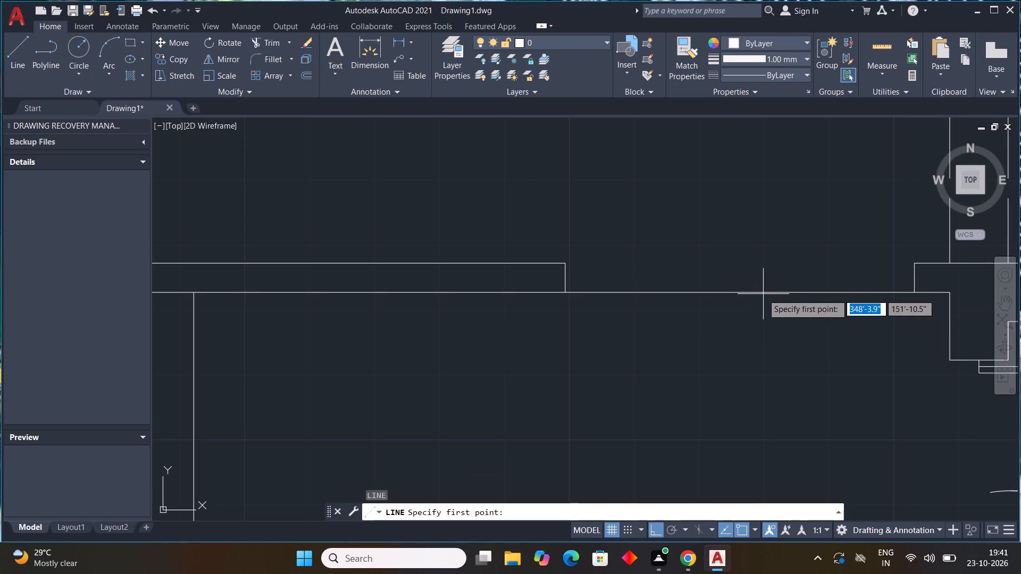
{"action": "left_click_drag", "start_coordinate": [741, 293], "coordinate": [741, 287]}
{"action": "middle_click_drag", "start_coordinate": [729, 217], "coordinate": [697, 297]}
{"action": "scroll", "coordinate": [729, 217], "scroll_direction": "down", "scroll_amount": 1}
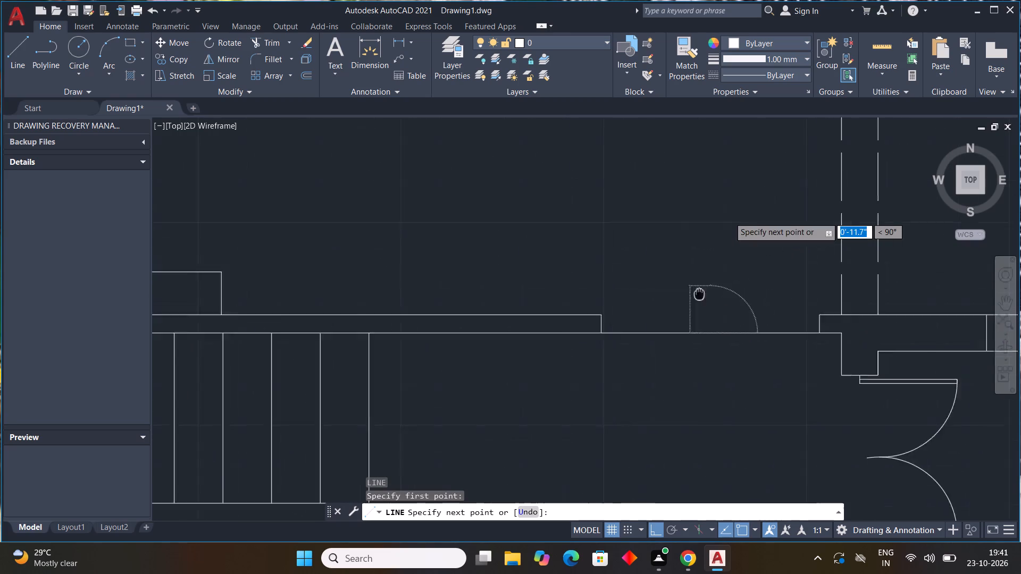
{"action": "middle_click_drag", "start_coordinate": [697, 297], "coordinate": [668, 334]}
{"action": "left_click", "coordinate": [675, 252]}
{"action": "key", "text": "Escape"}
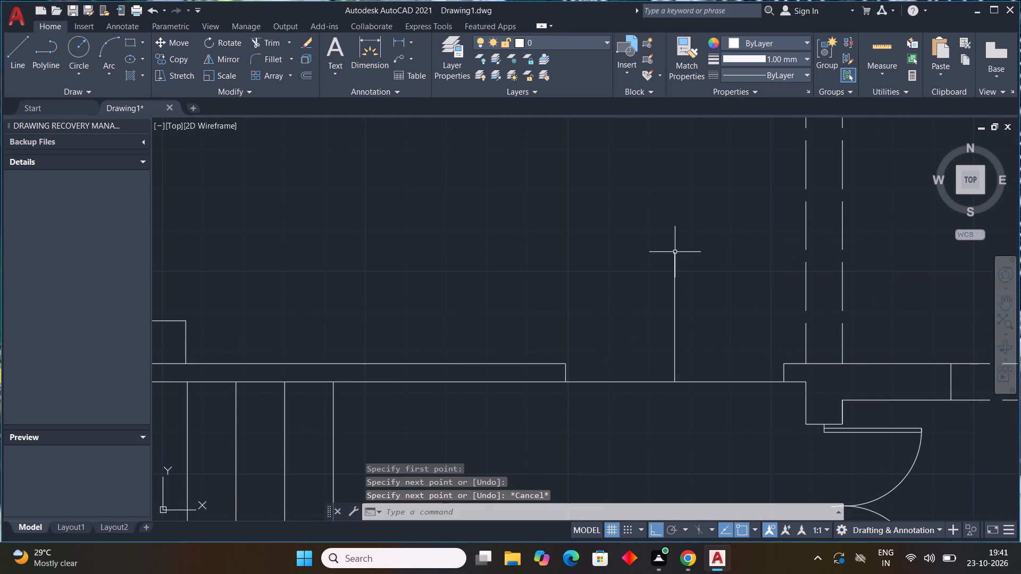
Draw the right-hand 2' by 1" vertical door leaf, starting 1" inside the opening from the right wall end's lower corner.
{"action": "scroll", "coordinate": [691, 266], "scroll_direction": "down", "scroll_amount": 2}
{"action": "middle_click_drag", "start_coordinate": [706, 327], "coordinate": [700, 323]}
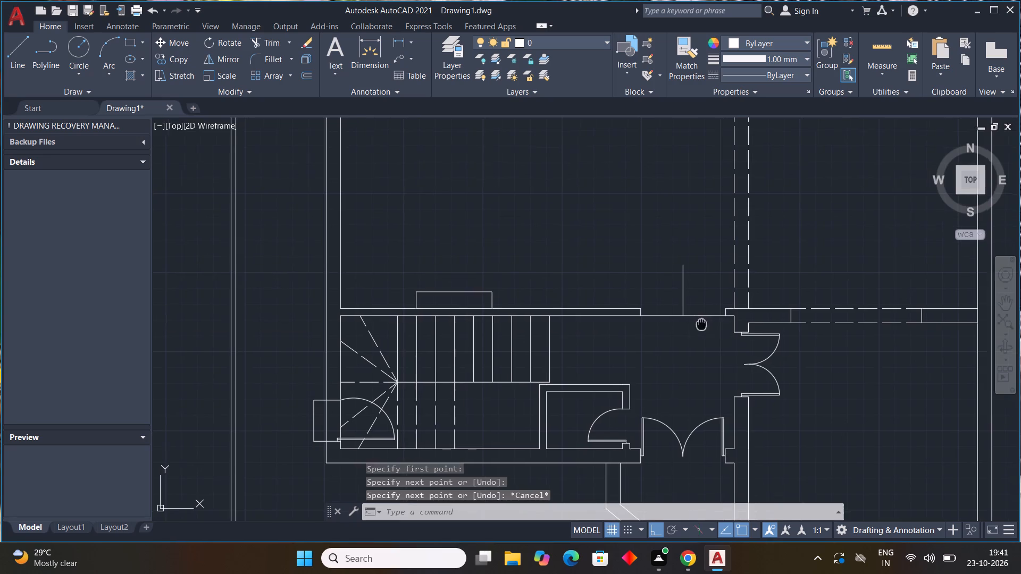
{"action": "middle_click_drag", "start_coordinate": [700, 323], "coordinate": [458, 264]}
{"action": "scroll", "coordinate": [488, 239], "scroll_direction": "up", "scroll_amount": 4}
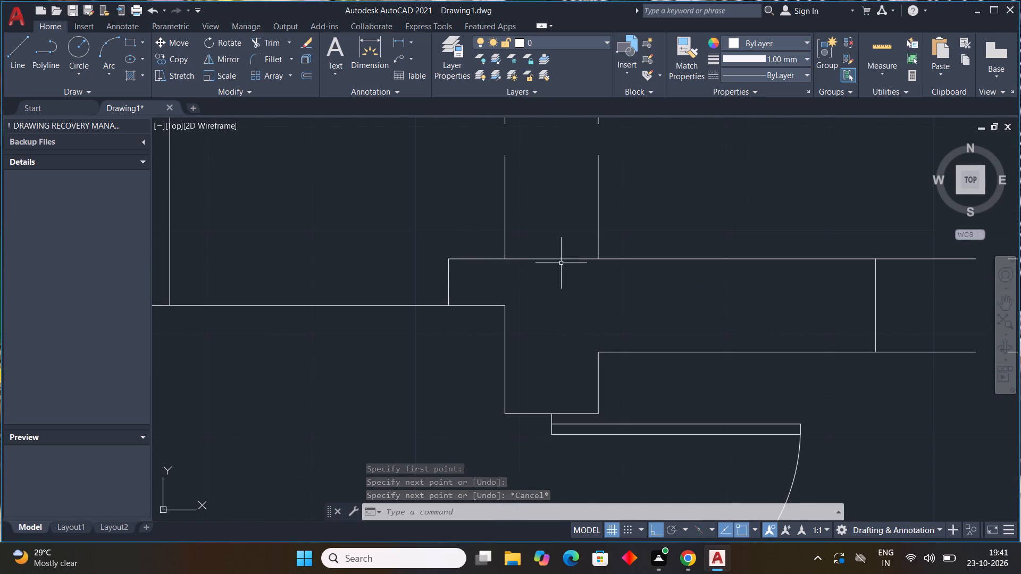
{"action": "key", "text": "l"}
{"action": "key", "text": "space"}
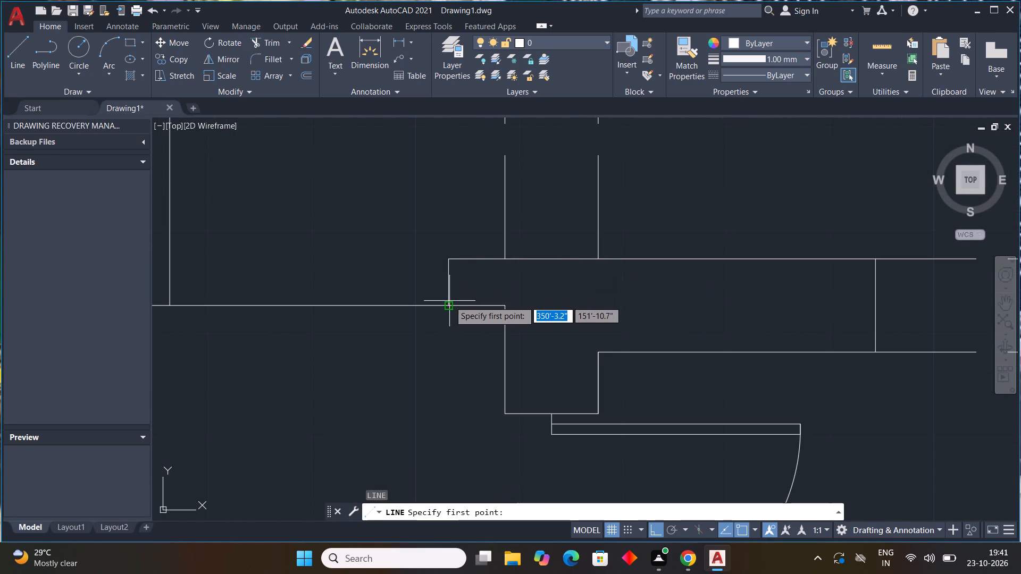
{"action": "left_click", "coordinate": [448, 303]}
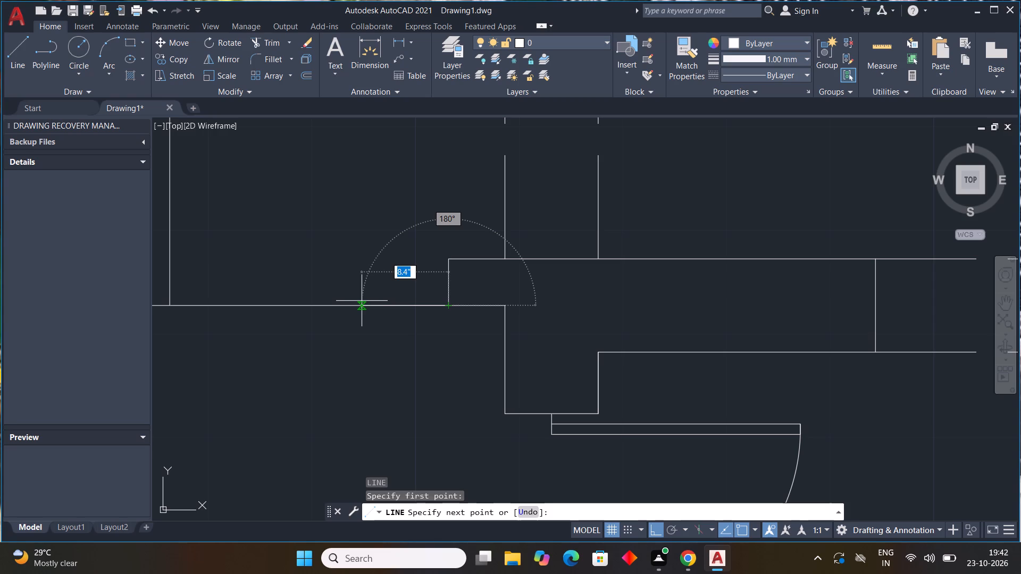
{"action": "type", "text": "1\""}
{"action": "key", "text": "Return"}
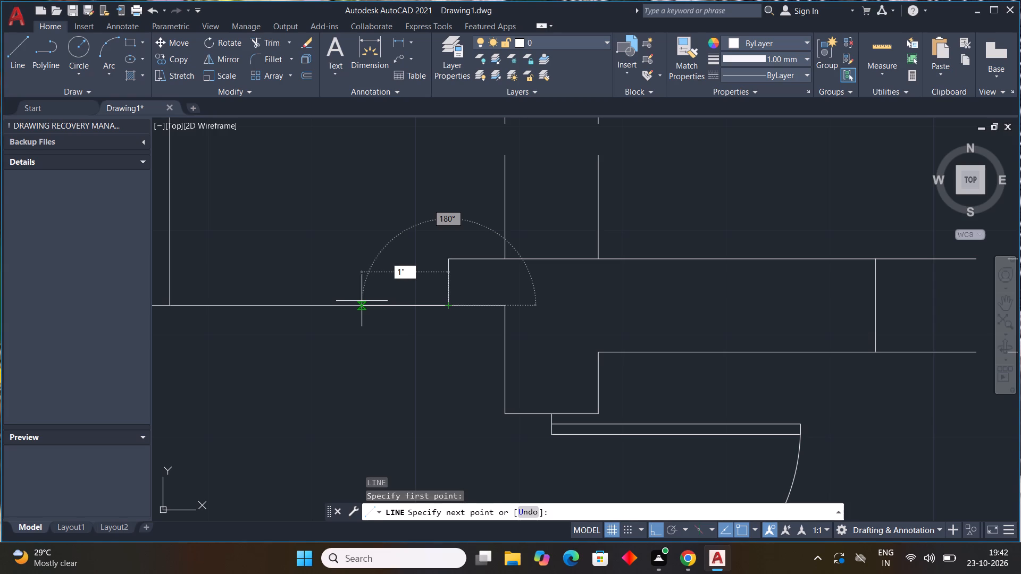
{"action": "middle_click_drag", "start_coordinate": [474, 143], "coordinate": [468, 266]}
{"action": "middle_click", "coordinate": [467, 267]}
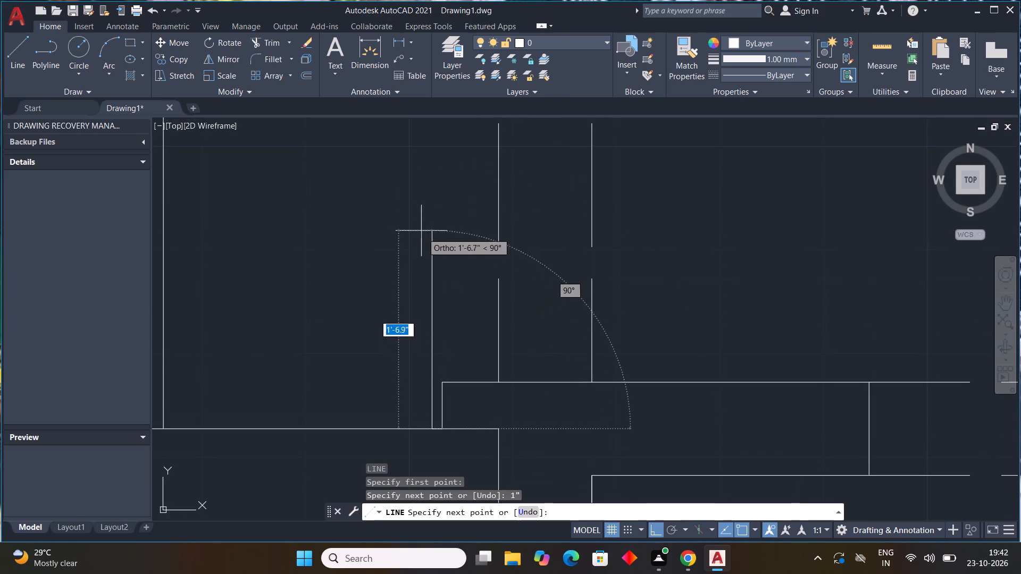
{"action": "scroll", "coordinate": [458, 223], "scroll_direction": "down", "scroll_amount": 4}
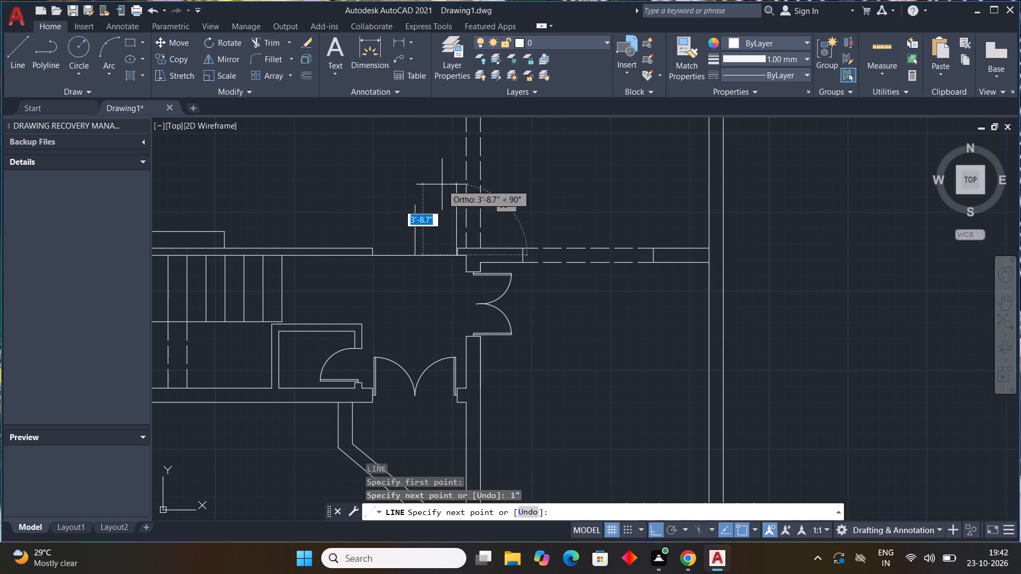
{"action": "key", "text": "2"}
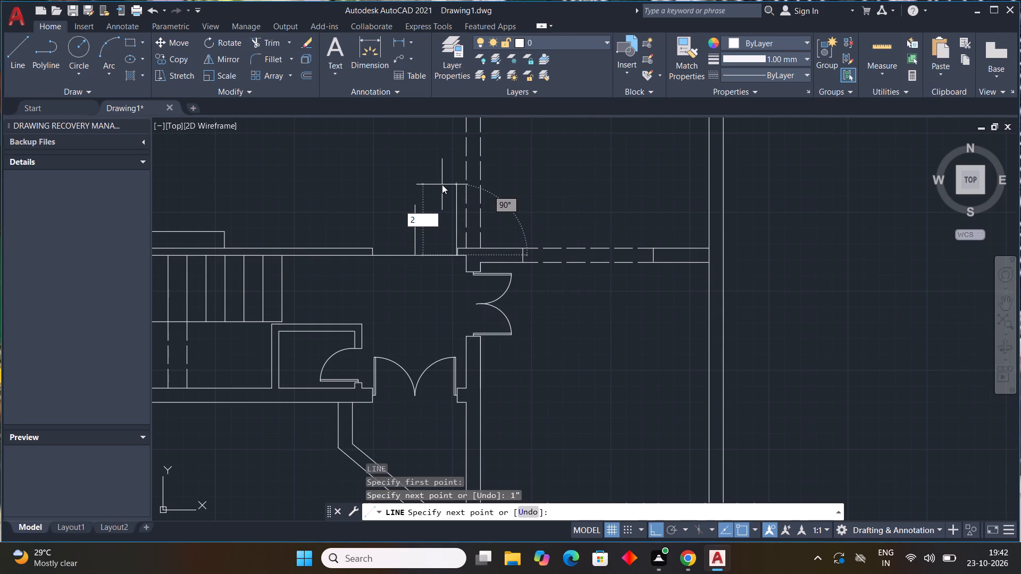
{"action": "key", "text": "apostrophe"}
{"action": "key", "text": "Return"}
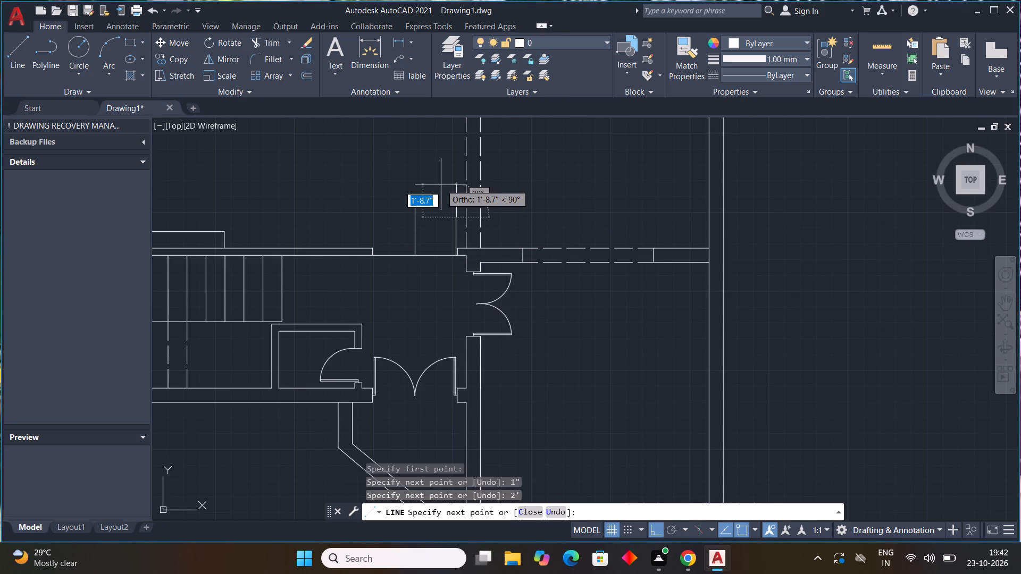
{"action": "type", "text": "1\""}
{"action": "key", "text": "Return"}
{"action": "scroll", "coordinate": [454, 288], "scroll_direction": "up", "scroll_amount": 3}
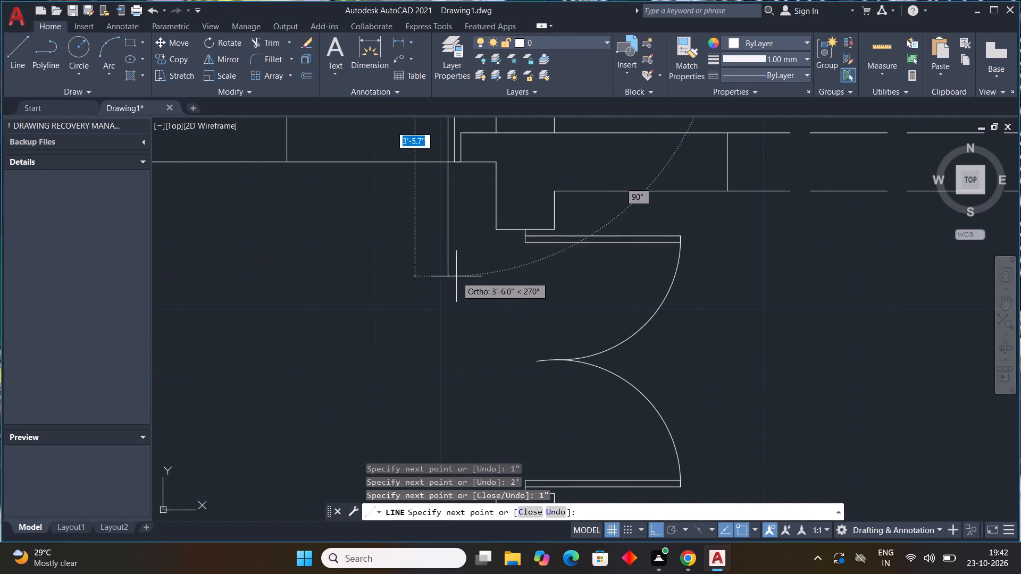
{"action": "middle_click_drag", "start_coordinate": [450, 238], "coordinate": [449, 379]}
{"action": "scroll", "coordinate": [449, 379], "scroll_direction": "up", "scroll_amount": 1}
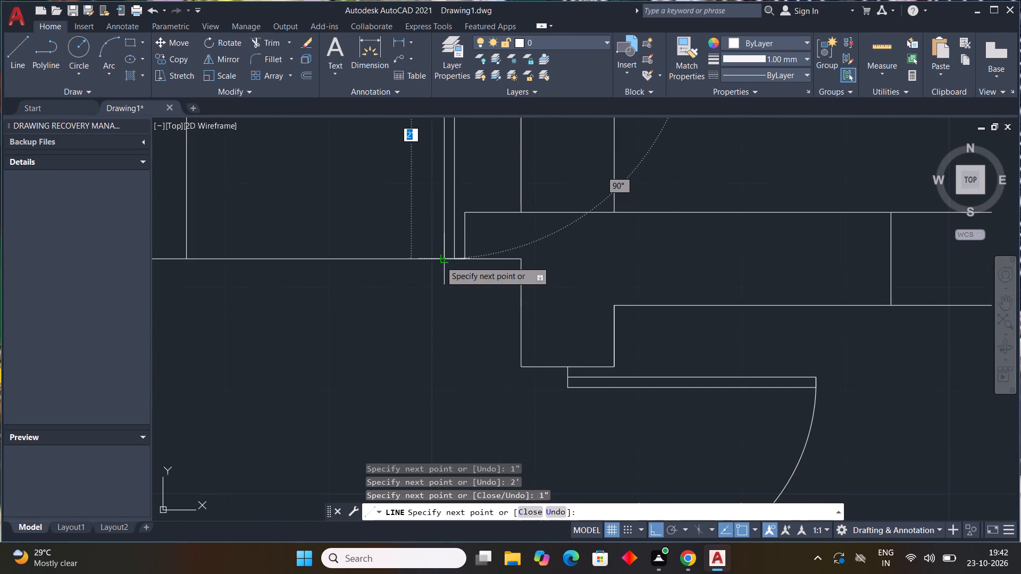
{"action": "left_click", "coordinate": [440, 260]}
{"action": "key", "text": "Escape"}
Draw the left-hand 2' by 1" vertical door leaf flush against the left wall end, starting from its lower corner.
{"action": "scroll", "coordinate": [462, 280], "scroll_direction": "down", "scroll_amount": 1}
{"action": "middle_click_drag", "start_coordinate": [459, 286], "coordinate": [603, 330]}
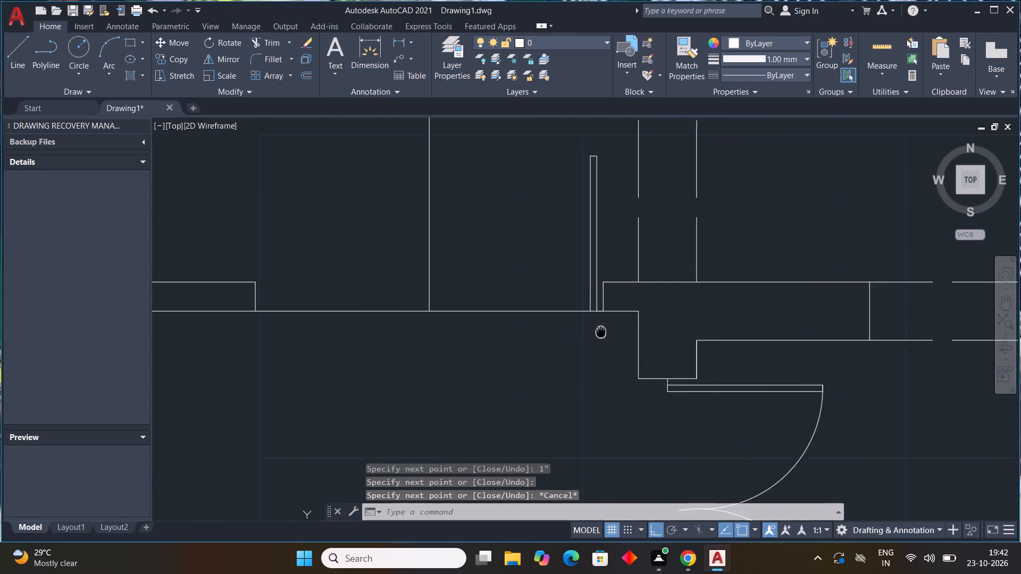
{"action": "middle_click_drag", "start_coordinate": [603, 330], "coordinate": [707, 325]}
{"action": "key", "text": "l"}
{"action": "key", "text": "space"}
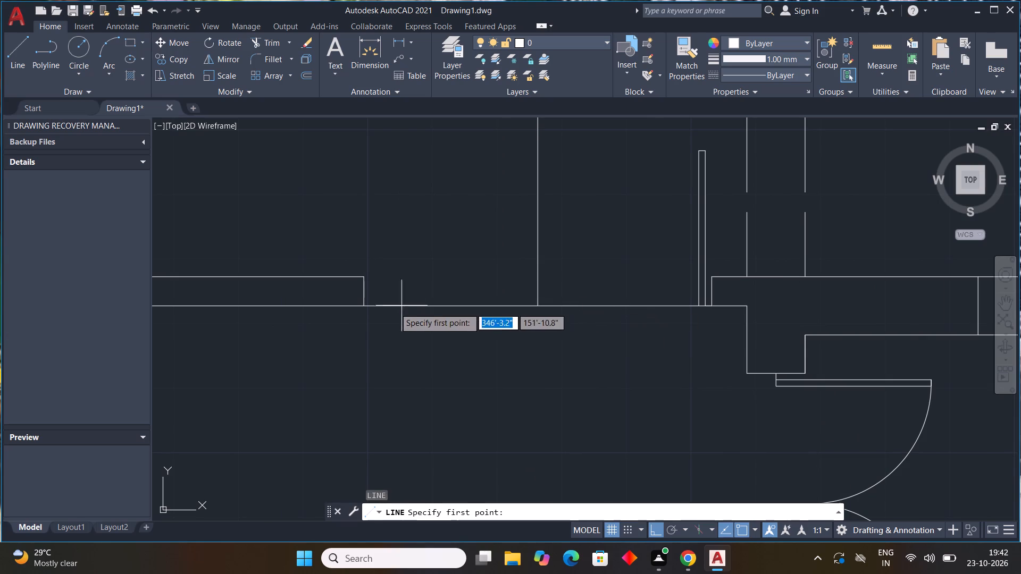
{"action": "left_click_drag", "start_coordinate": [363, 304], "coordinate": [371, 304]}
{"action": "key", "text": "1"}
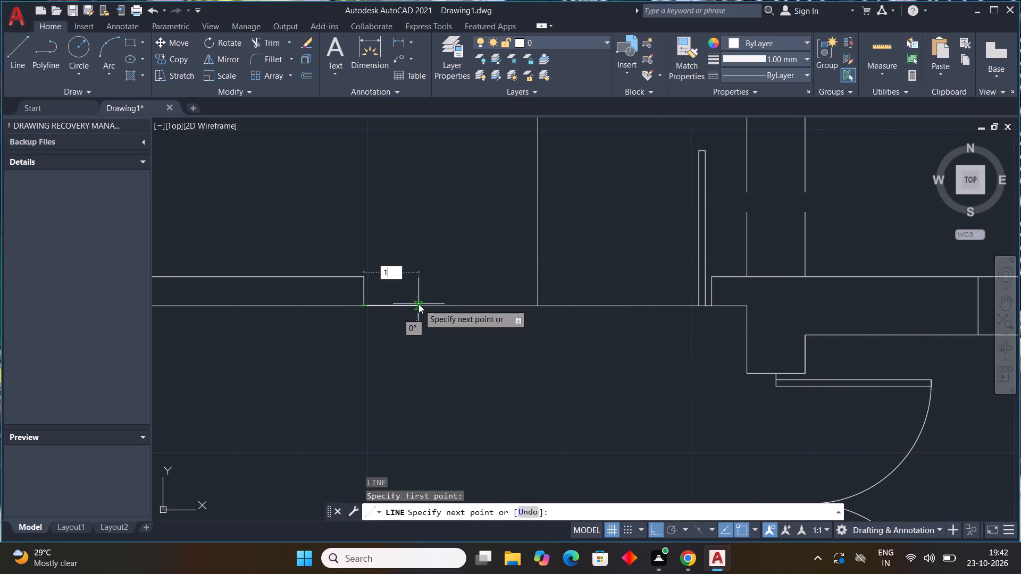
{"action": "key", "text": "Return"}
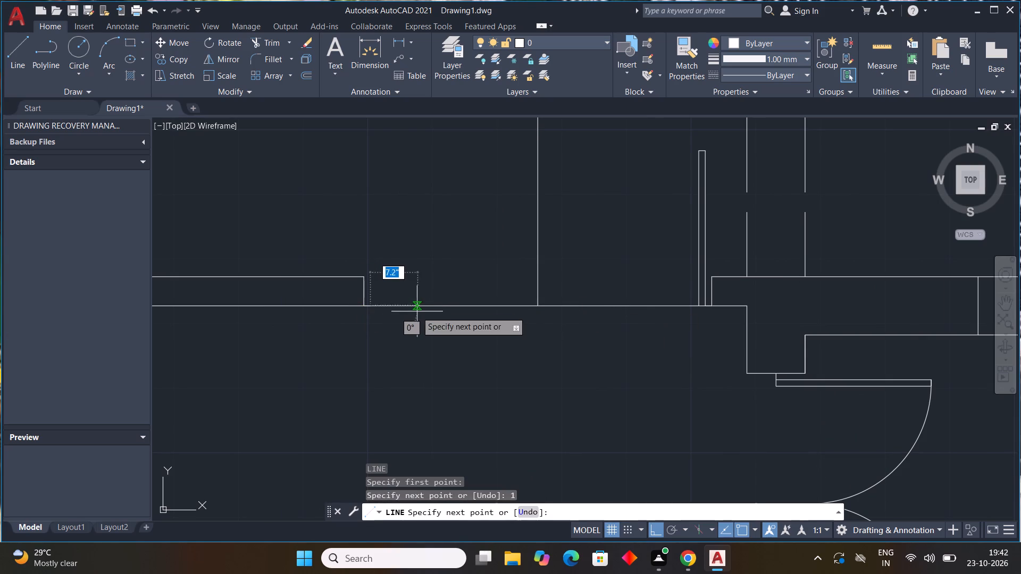
{"action": "scroll", "coordinate": [453, 240], "scroll_direction": "down", "scroll_amount": 1}
{"action": "middle_click_drag", "start_coordinate": [475, 277], "coordinate": [484, 291]}
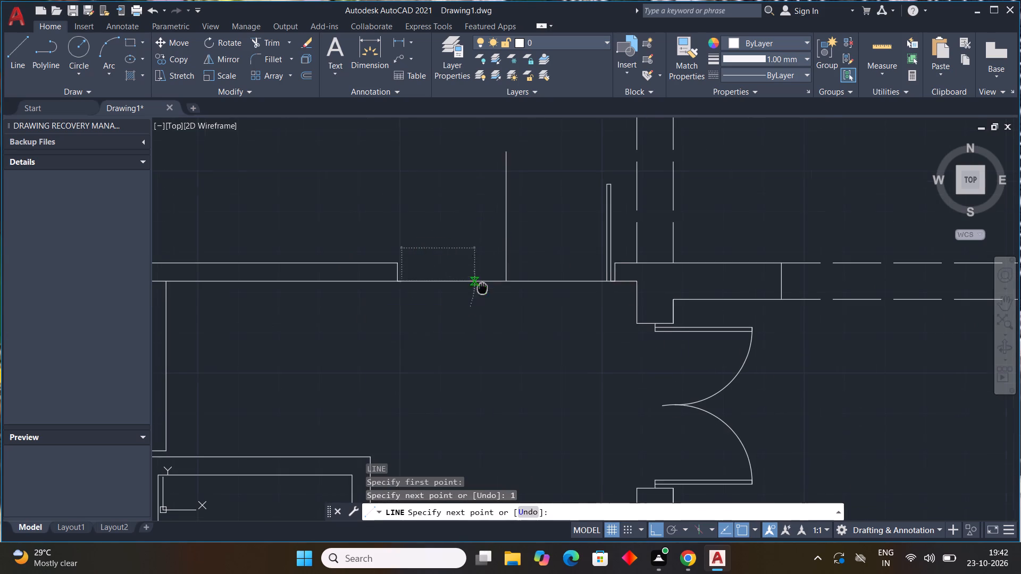
{"action": "middle_click_drag", "start_coordinate": [484, 291], "coordinate": [487, 297]}
{"action": "type", "text": "2'"}
{"action": "key", "text": "Return"}
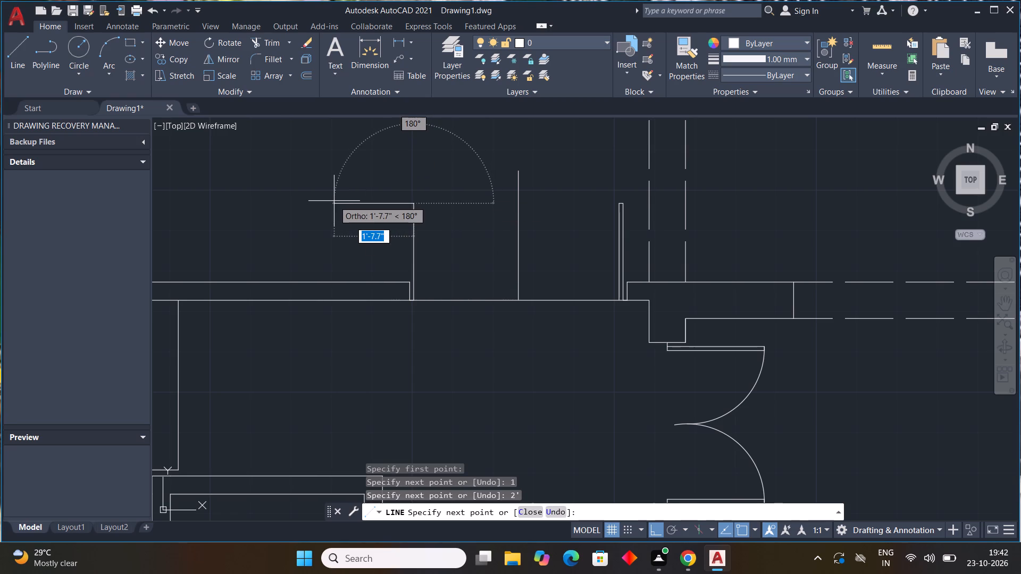
{"action": "key", "text": "1"}
{"action": "key", "text": "shift+quotedbl"}
{"action": "key", "text": "Return"}
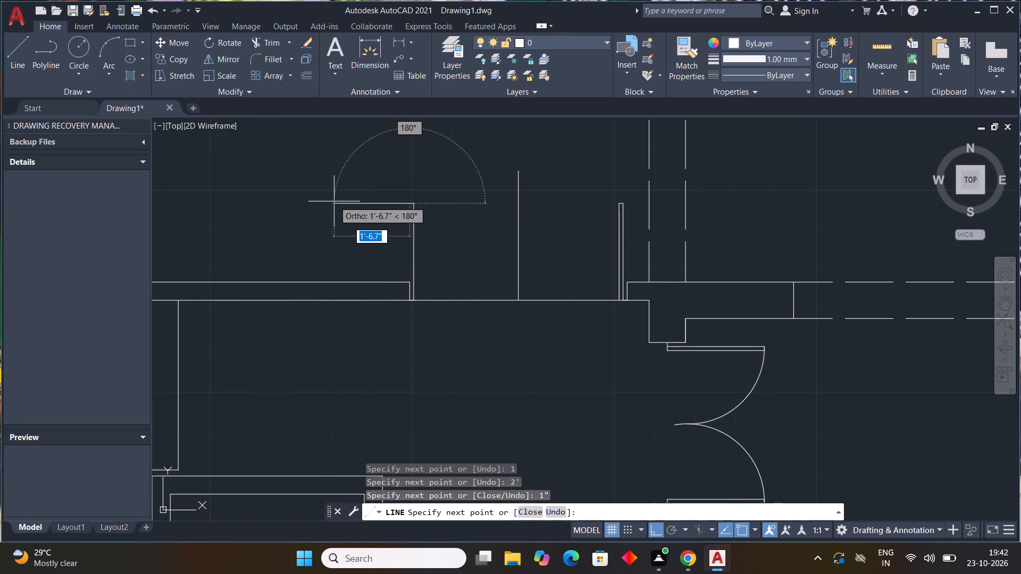
{"action": "scroll", "coordinate": [413, 273], "scroll_direction": "up", "scroll_amount": 3}
{"action": "left_click", "coordinate": [393, 311]}
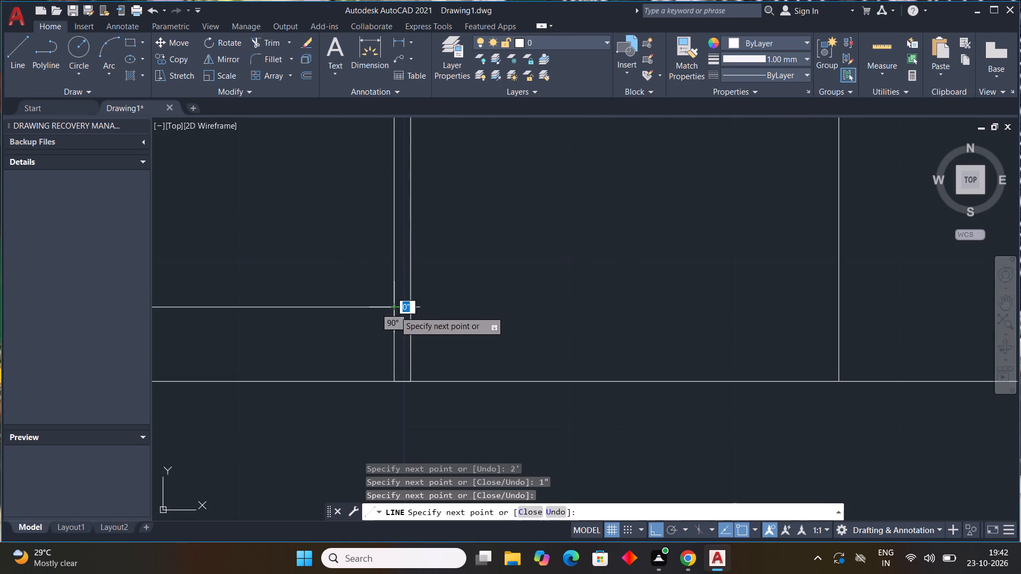
{"action": "key", "text": "Escape"}
Draw the left leaf's swing as a three-point arc from its two top corners to the foot of the vertical guide line.
{"action": "scroll", "coordinate": [484, 311], "scroll_direction": "down", "scroll_amount": 3}
{"action": "middle_click_drag", "start_coordinate": [483, 311], "coordinate": [468, 341]}
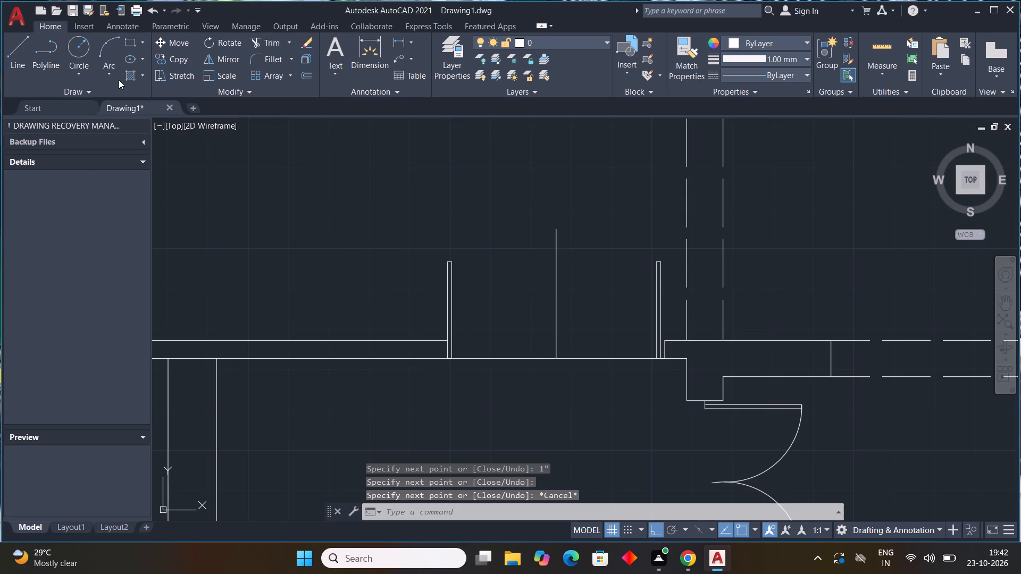
{"action": "left_click", "coordinate": [119, 79]}
{"action": "left_click", "coordinate": [121, 91]}
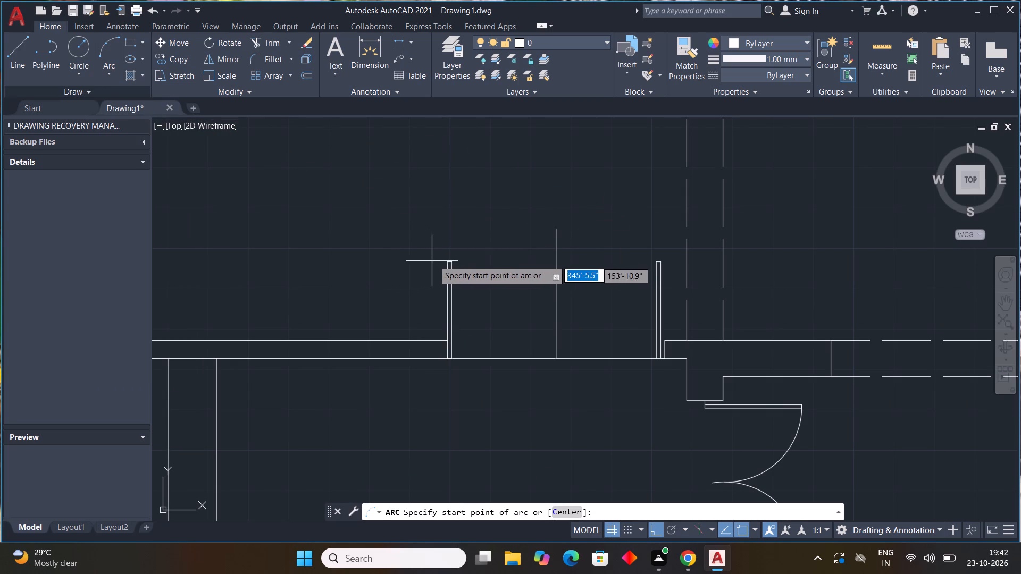
{"action": "scroll", "coordinate": [443, 261], "scroll_direction": "up", "scroll_amount": 3}
{"action": "left_click", "coordinate": [452, 264]}
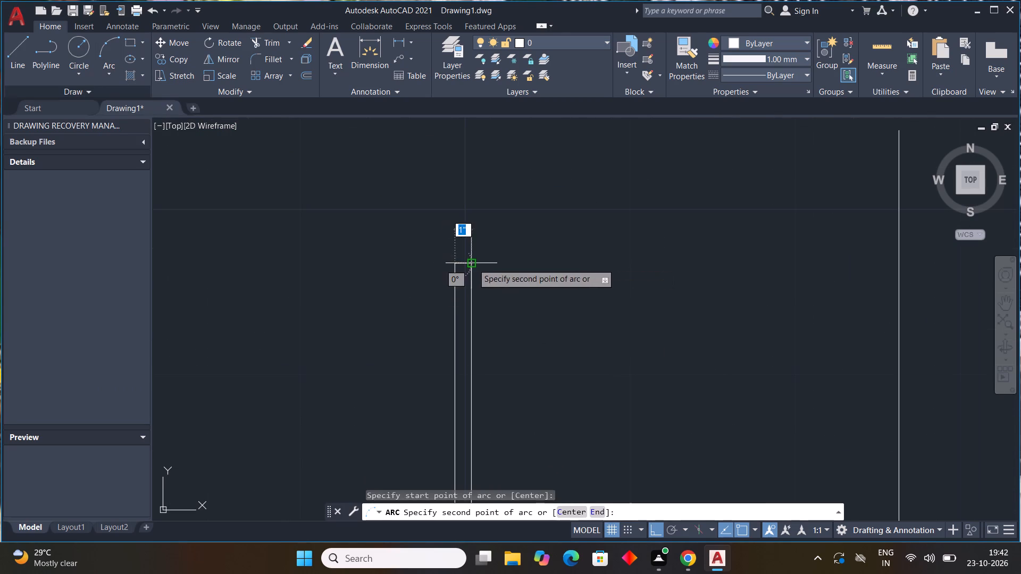
{"action": "left_click", "coordinate": [473, 264]}
{"action": "scroll", "coordinate": [554, 295], "scroll_direction": "down", "scroll_amount": 2}
{"action": "middle_click_drag", "start_coordinate": [554, 292], "coordinate": [533, 235]}
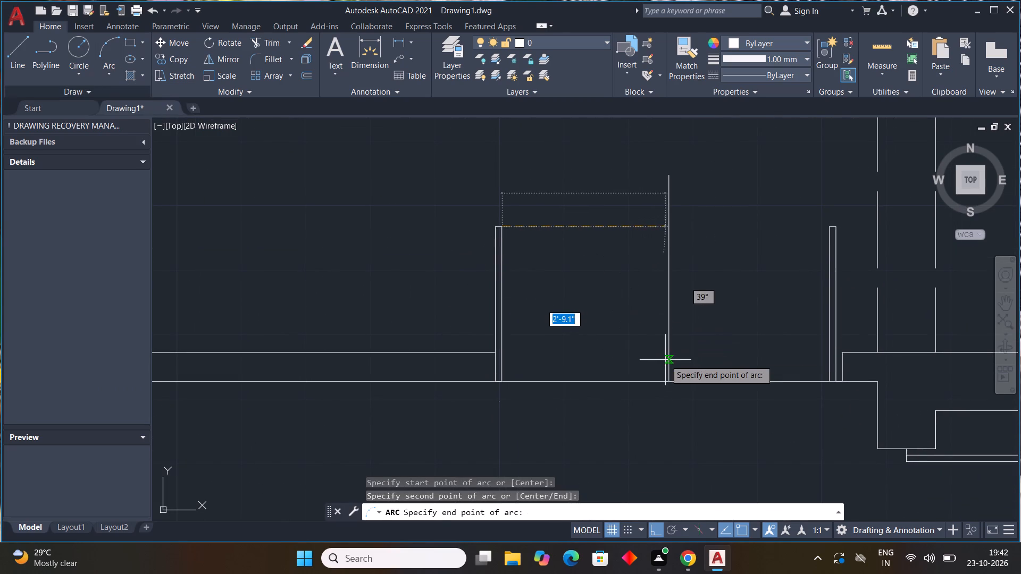
{"action": "left_click", "coordinate": [666, 382]}
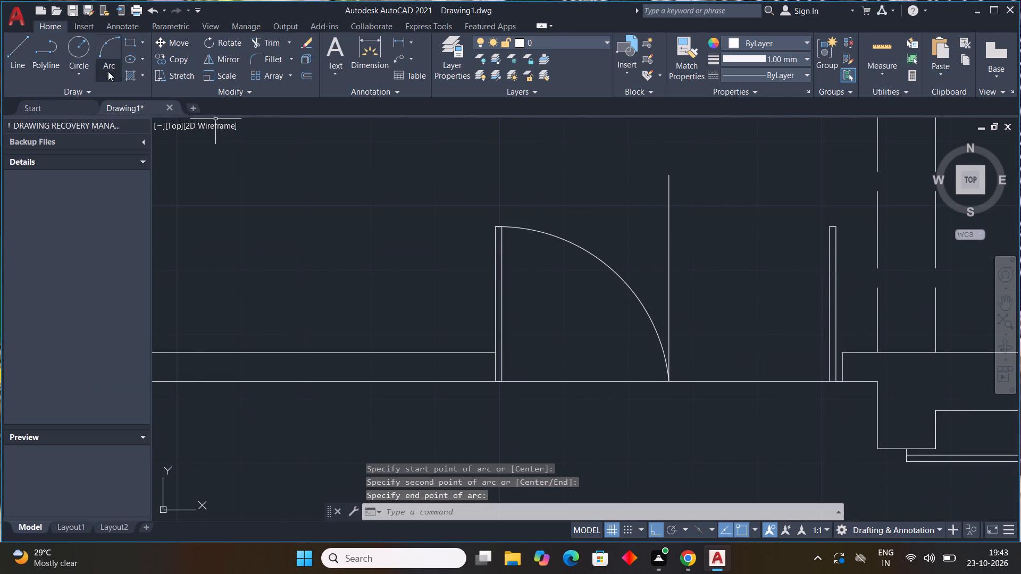
Draw the right leaf's swing as a three-point arc from its two top corners to the foot of the vertical guide line.
{"action": "left_click", "coordinate": [108, 71]}
{"action": "left_click", "coordinate": [140, 91]}
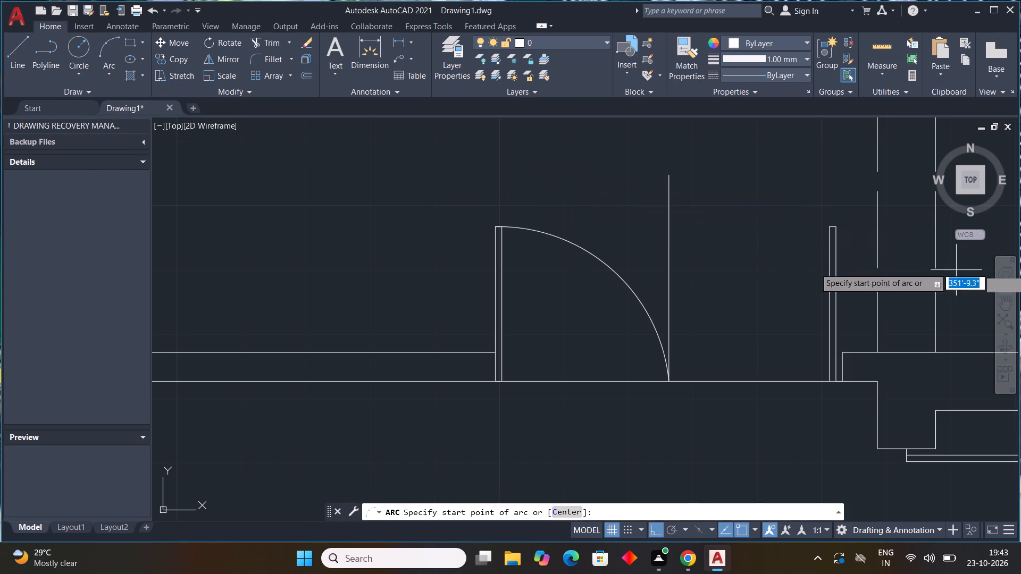
{"action": "scroll", "coordinate": [853, 220], "scroll_direction": "up", "scroll_amount": 2}
{"action": "left_click", "coordinate": [813, 237]}
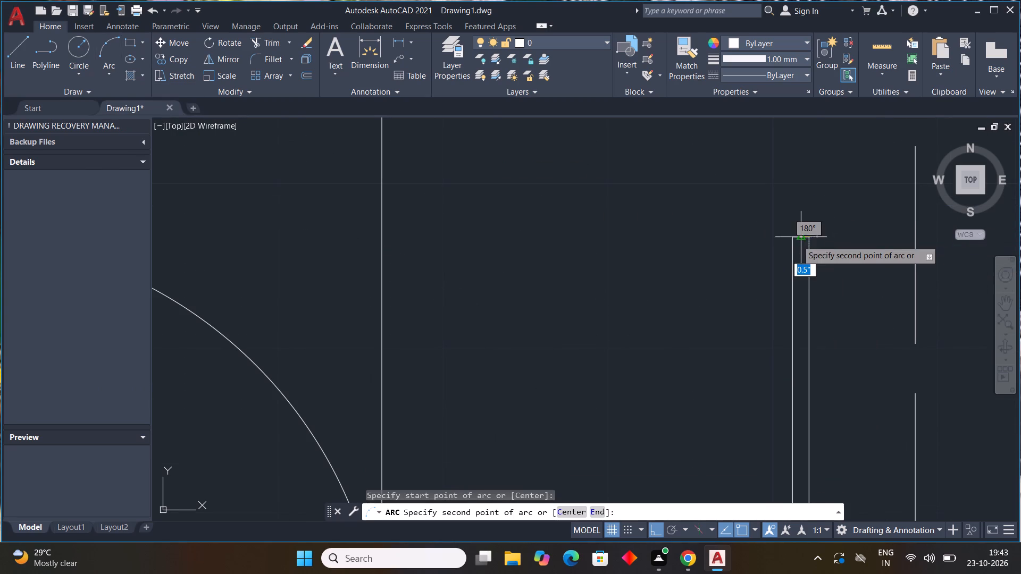
{"action": "left_click", "coordinate": [791, 239]}
{"action": "scroll", "coordinate": [724, 293], "scroll_direction": "down", "scroll_amount": 2}
{"action": "middle_click_drag", "start_coordinate": [723, 293], "coordinate": [723, 235]}
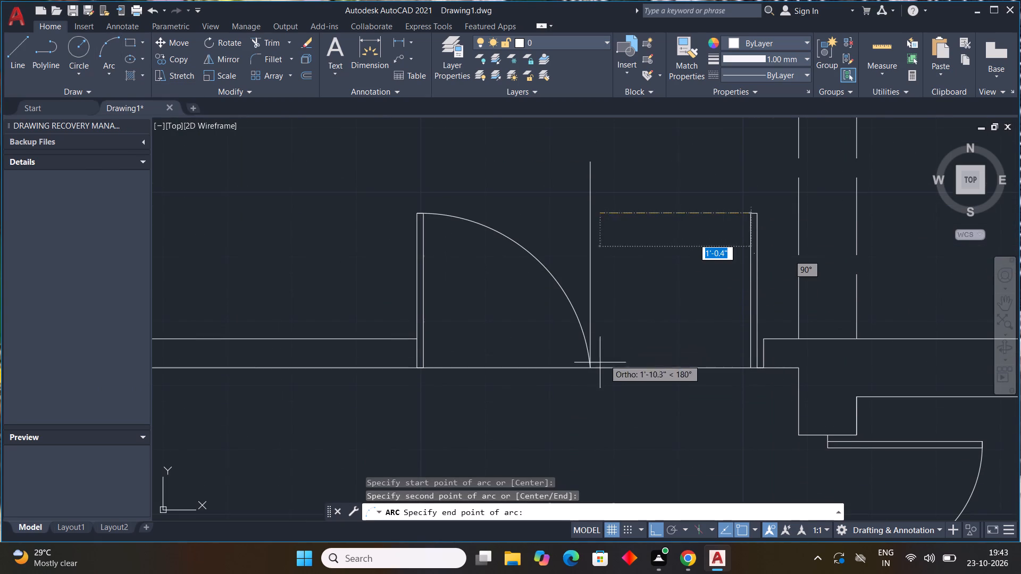
{"action": "left_click", "coordinate": [593, 366]}
Erase the vertical guide line and the horizontal line closing the double-door opening.
{"action": "left_click", "coordinate": [590, 283]}
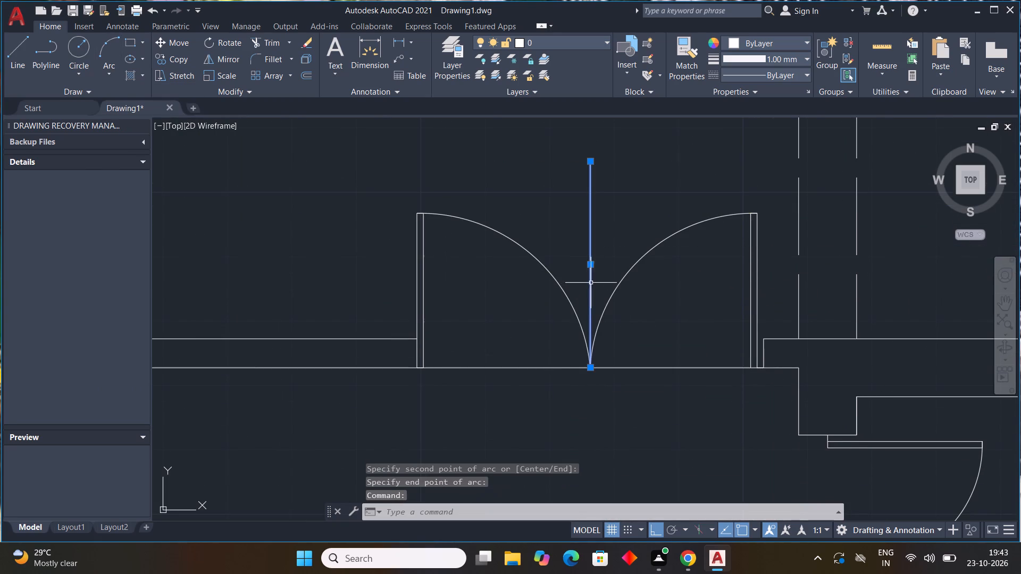
{"action": "left_click", "coordinate": [646, 373]}
{"action": "left_click_drag", "start_coordinate": [647, 364], "coordinate": [648, 358]}
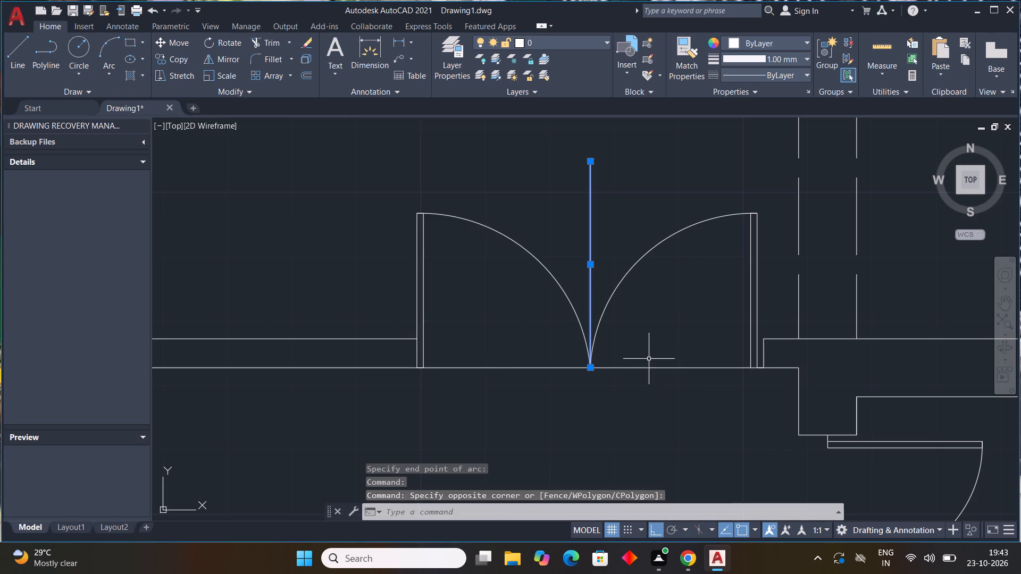
{"action": "left_click_drag", "start_coordinate": [650, 351], "coordinate": [645, 372]}
{"action": "left_click", "coordinate": [629, 389]}
{"action": "key", "text": "Delete"}
{"action": "key", "text": "Delete"}
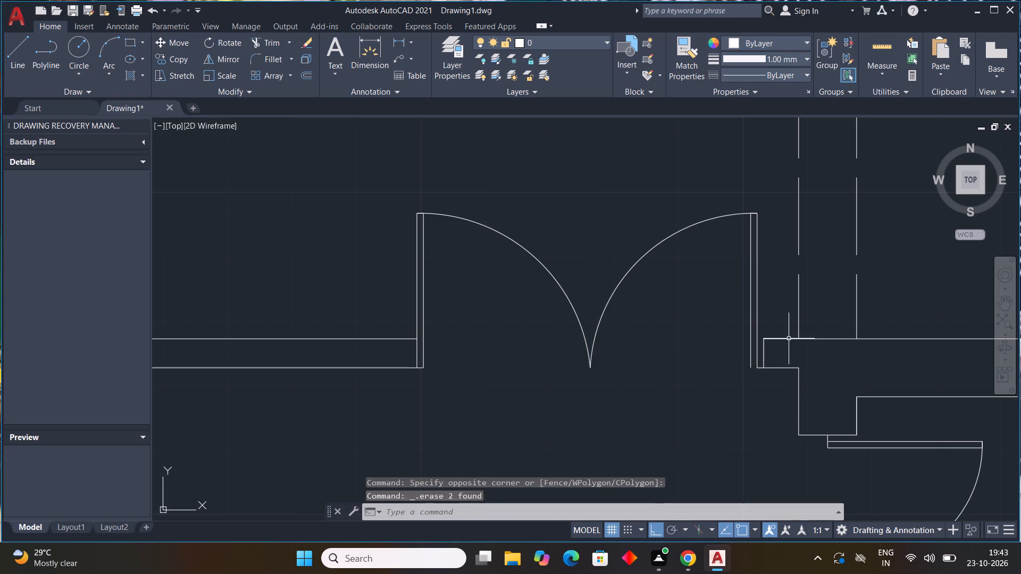
Outline a door leaf from the upper wall end's midpoint at the small right-side room's opening: 1" down, 3' right, 1" down.
{"action": "scroll", "coordinate": [655, 296], "scroll_direction": "down", "scroll_amount": 4}
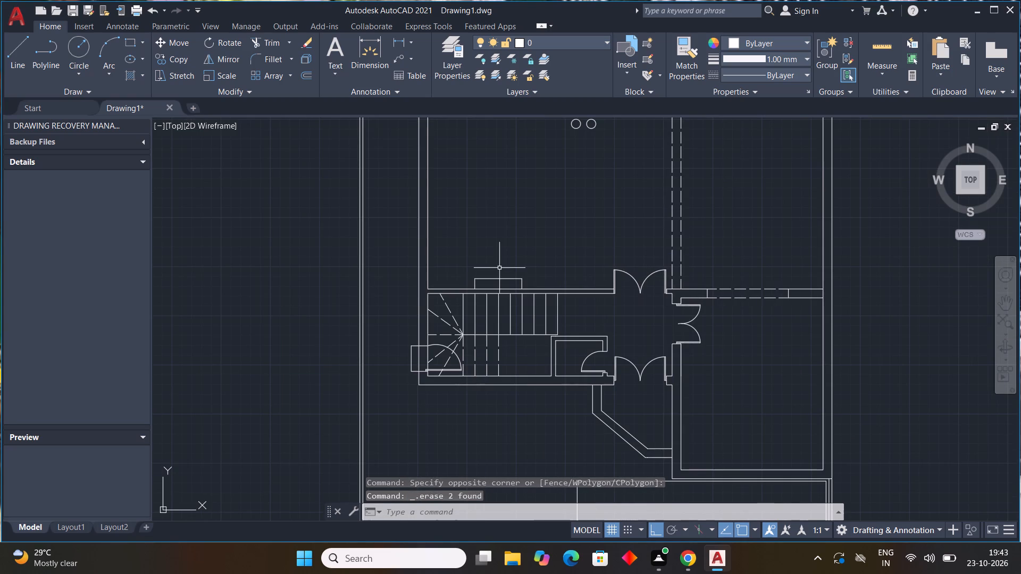
{"action": "middle_click_drag", "start_coordinate": [500, 267], "coordinate": [400, 242]}
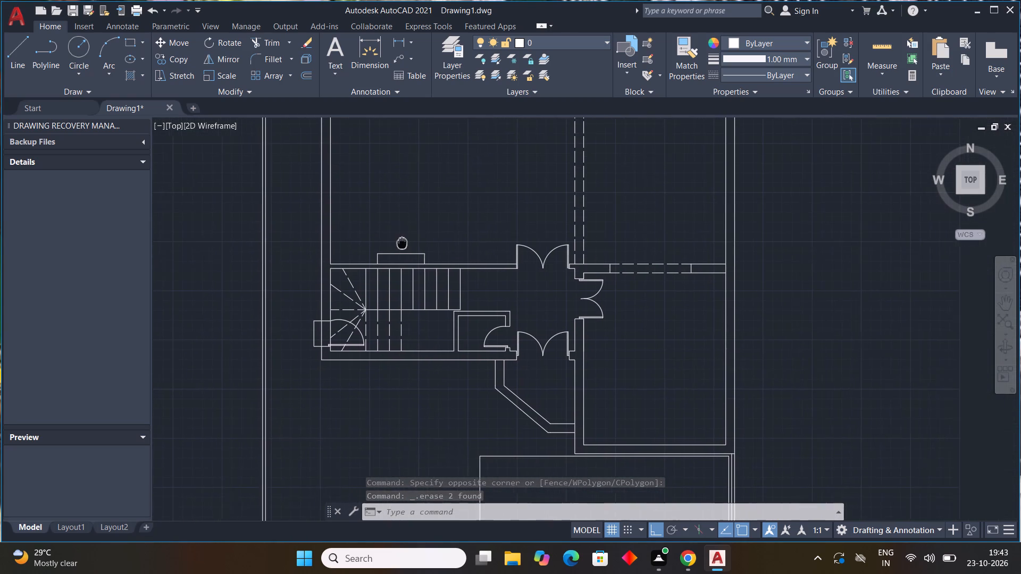
{"action": "middle_click_drag", "start_coordinate": [400, 242], "coordinate": [399, 242]}
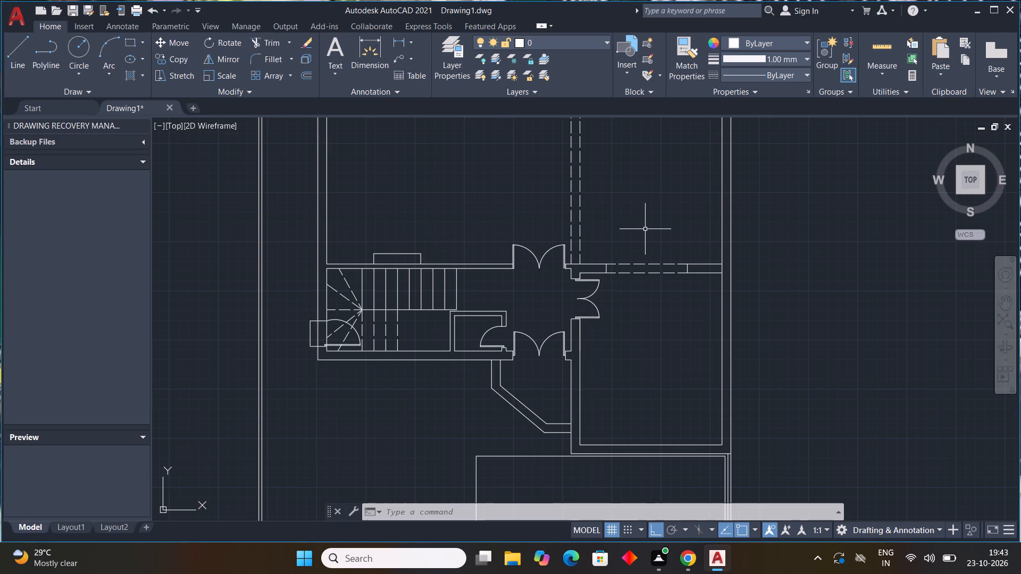
{"action": "scroll", "coordinate": [646, 227], "scroll_direction": "down", "scroll_amount": 1}
{"action": "middle_click_drag", "start_coordinate": [639, 218], "coordinate": [572, 300]}
{"action": "scroll", "coordinate": [639, 218], "scroll_direction": "down", "scroll_amount": 1}
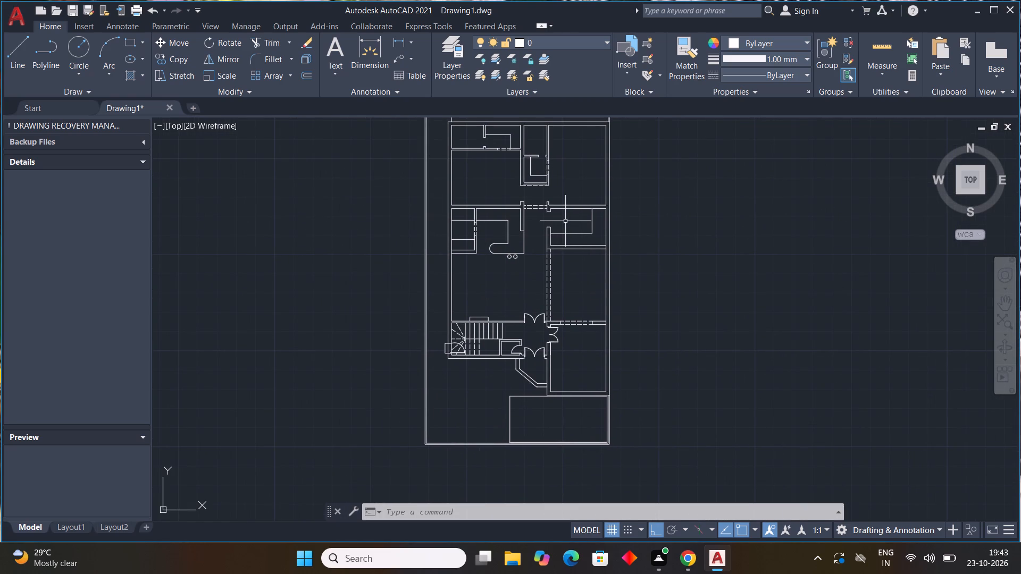
{"action": "middle_click_drag", "start_coordinate": [562, 218], "coordinate": [548, 241]}
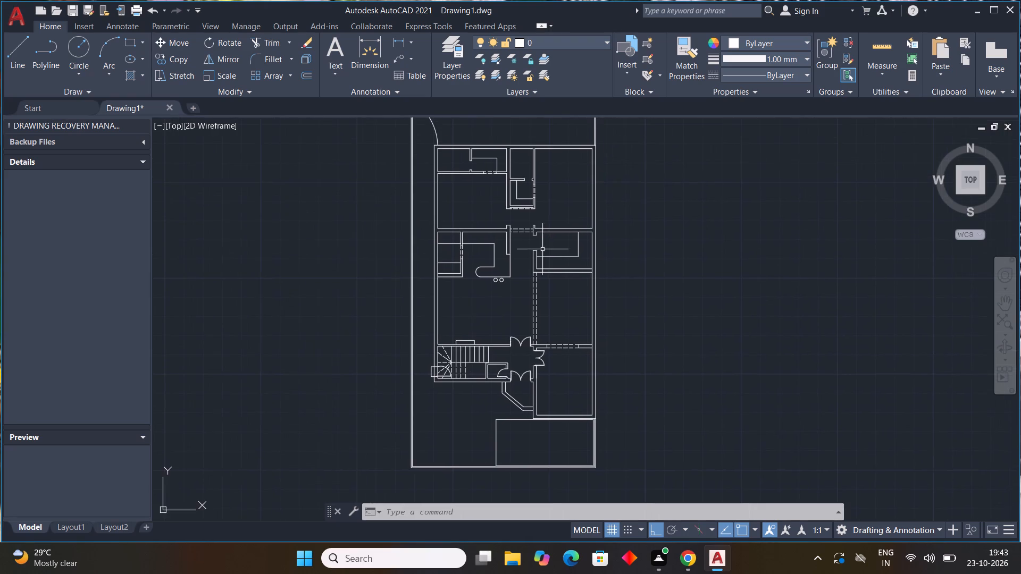
{"action": "scroll", "coordinate": [541, 249], "scroll_direction": "up", "scroll_amount": 4}
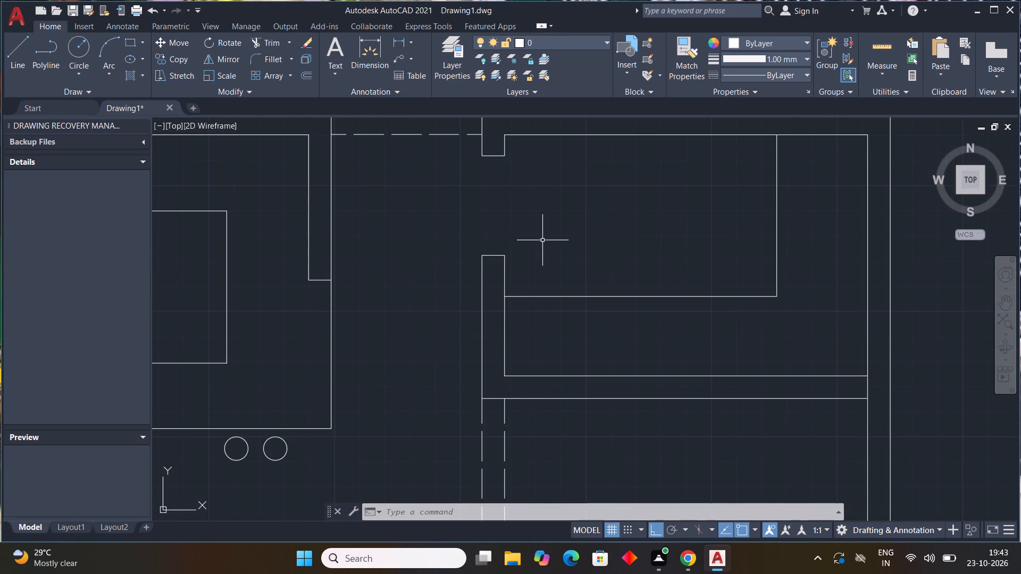
{"action": "type", "text": "l"}
{"action": "key", "text": "space"}
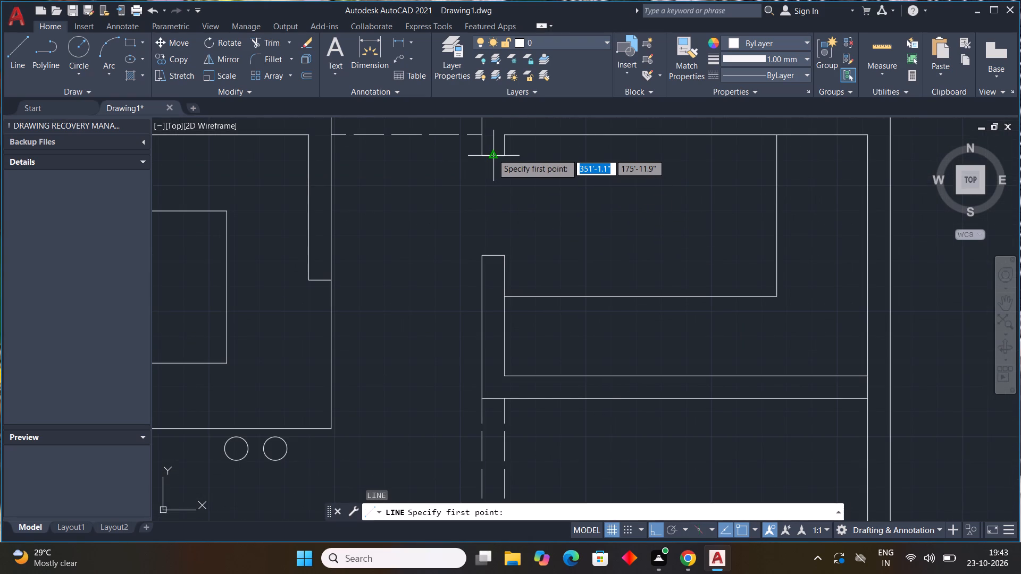
{"action": "left_click_drag", "start_coordinate": [491, 154], "coordinate": [493, 159]}
{"action": "key", "text": "1"}
{"action": "key", "text": "shift+quotedbl"}
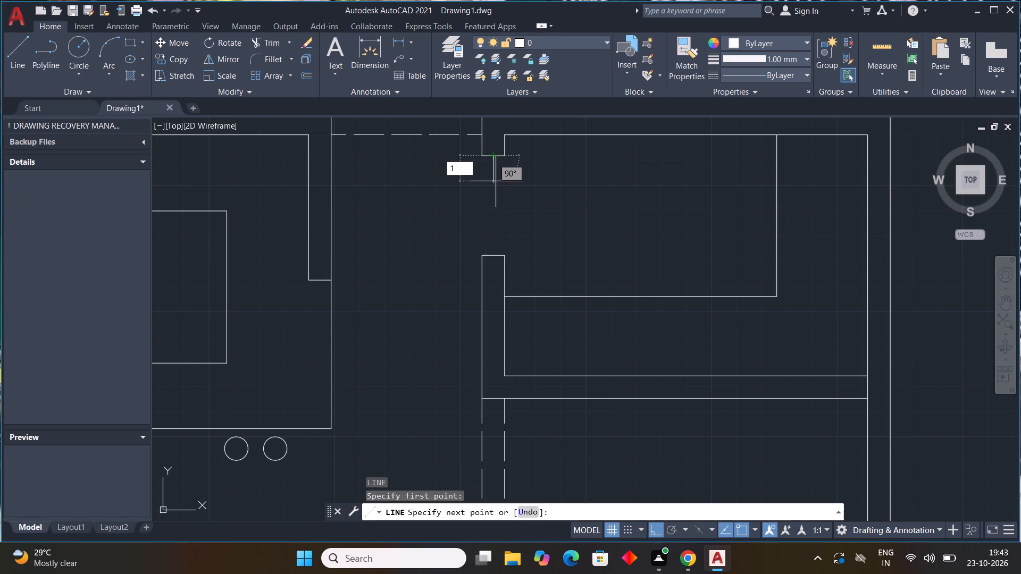
{"action": "key", "text": "Return"}
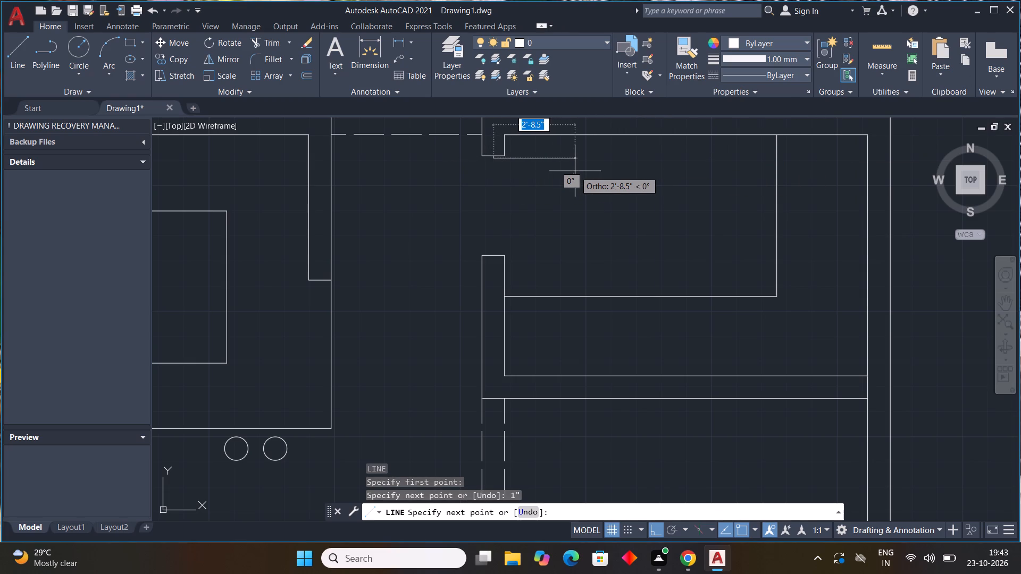
{"action": "type", "text": "3'"}
{"action": "key", "text": "Return"}
{"action": "type", "text": "1\""}
{"action": "key", "text": "Return"}
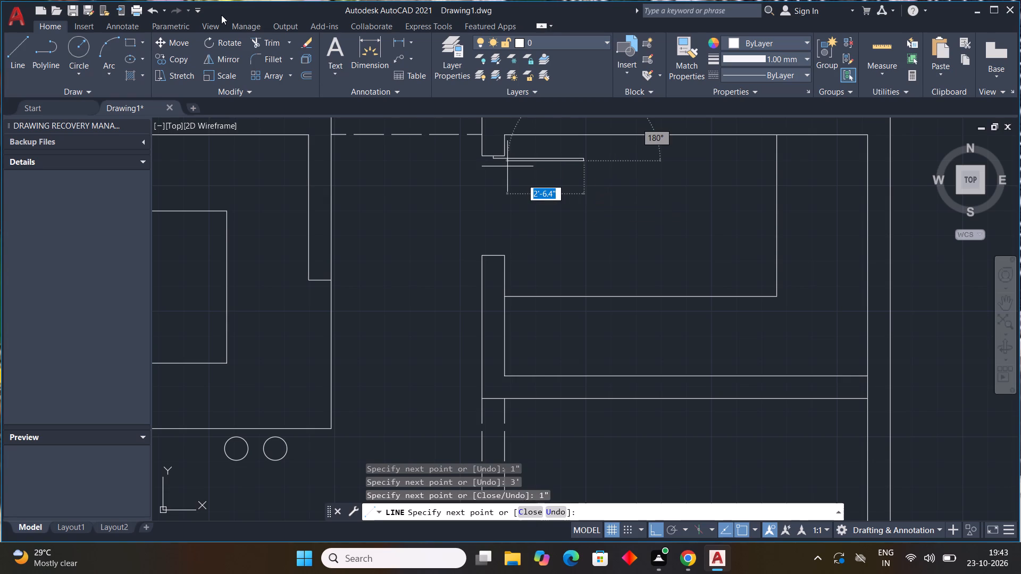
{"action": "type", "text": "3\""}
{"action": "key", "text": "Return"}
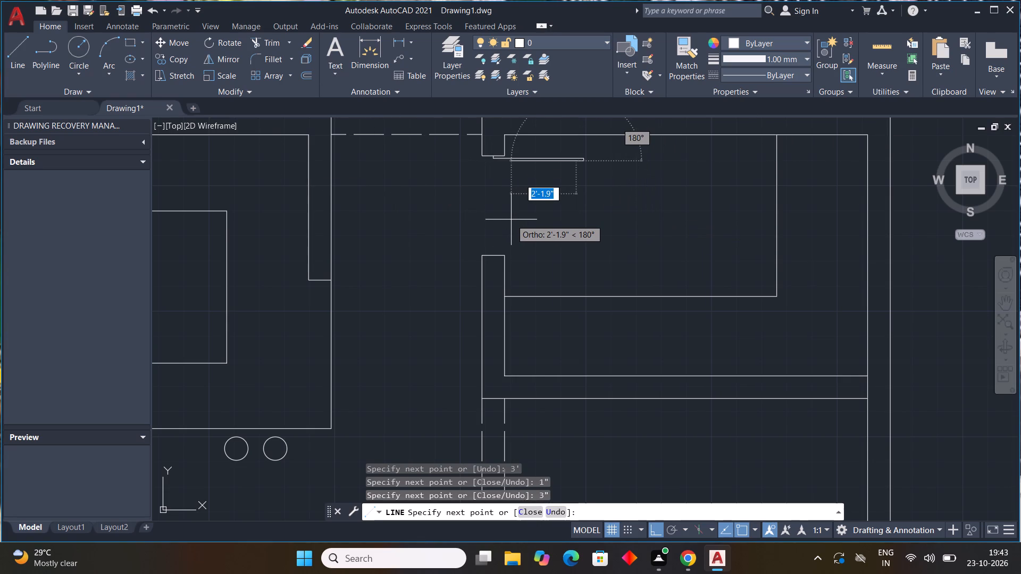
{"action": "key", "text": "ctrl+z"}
Complete the horizontal door leaf with a 3' lower edge back towards the wall and close its inner end.
{"action": "type", "text": "3'"}
{"action": "key", "text": "Return"}
{"action": "scroll", "coordinate": [476, 163], "scroll_direction": "up", "scroll_amount": 3}
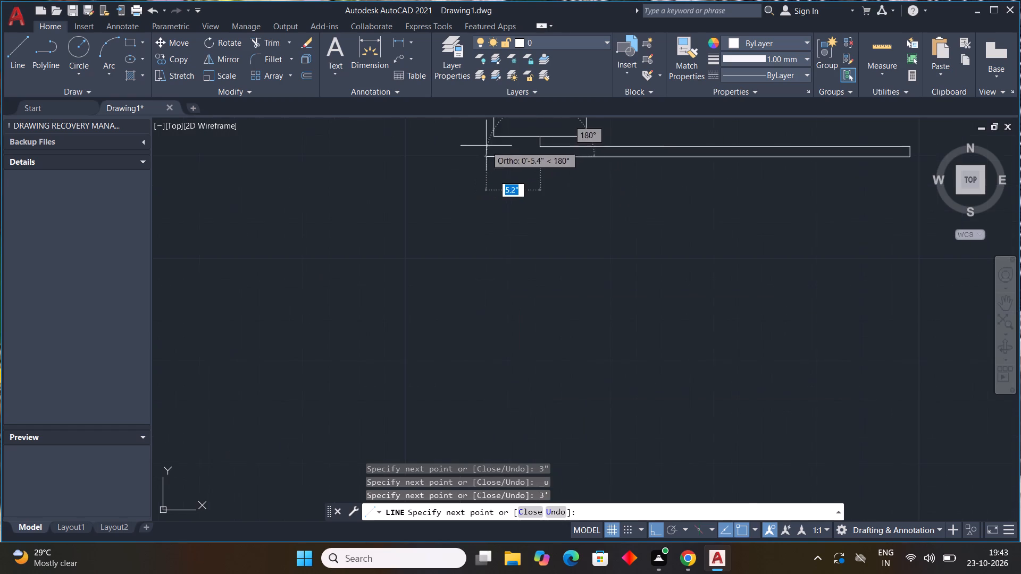
{"action": "left_click", "coordinate": [542, 148]}
{"action": "key", "text": "Escape"}
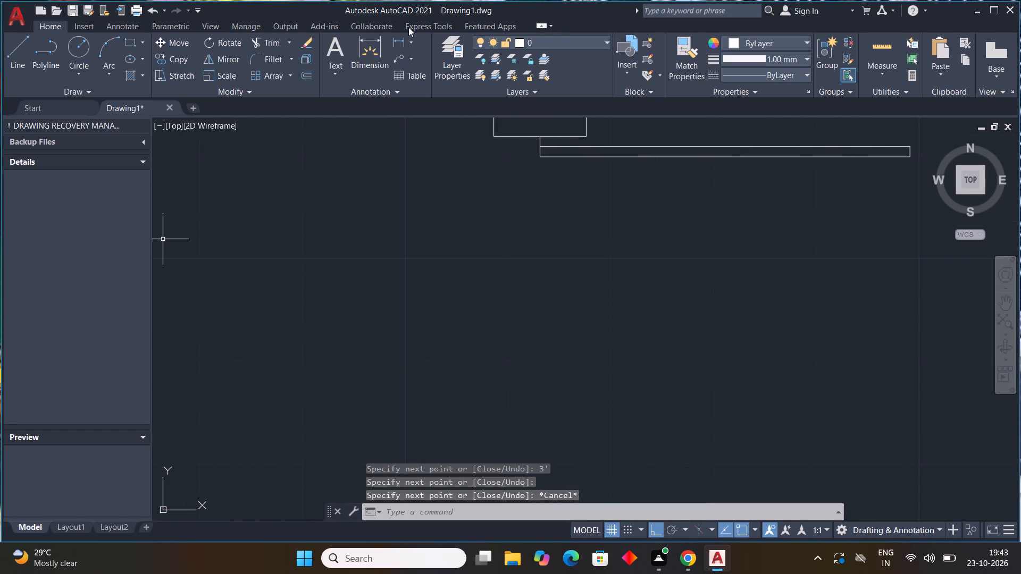
Draw the door swing as a three-point arc from the leaf's two outer corners to the midpoint of the lower wall end.
{"action": "left_click", "coordinate": [111, 71]}
{"action": "left_click", "coordinate": [121, 96]}
{"action": "scroll", "coordinate": [684, 231], "scroll_direction": "down", "scroll_amount": 1}
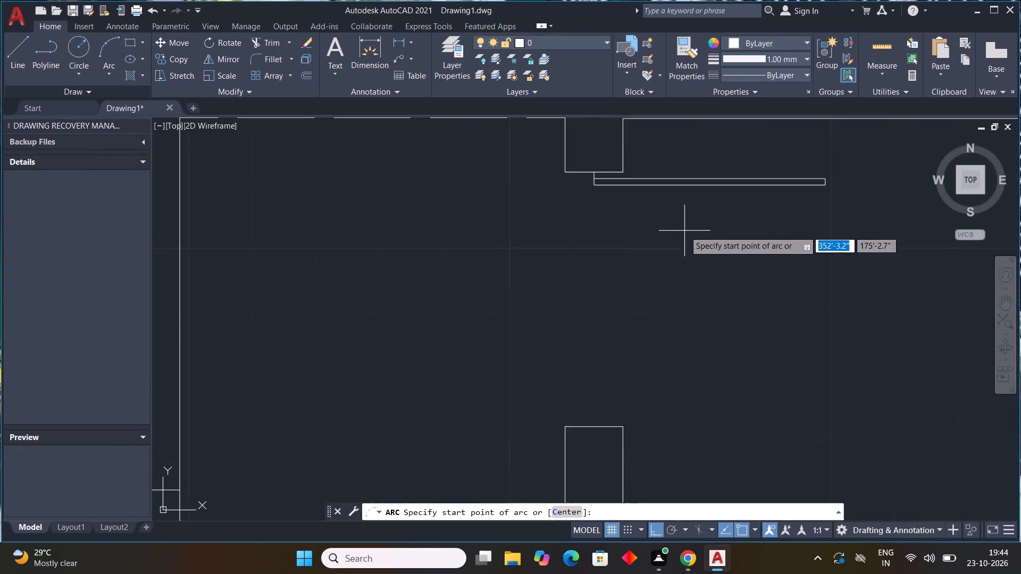
{"action": "scroll", "coordinate": [684, 231], "scroll_direction": "down", "scroll_amount": 1}
{"action": "scroll", "coordinate": [772, 218], "scroll_direction": "up", "scroll_amount": 1}
{"action": "left_click", "coordinate": [775, 182]}
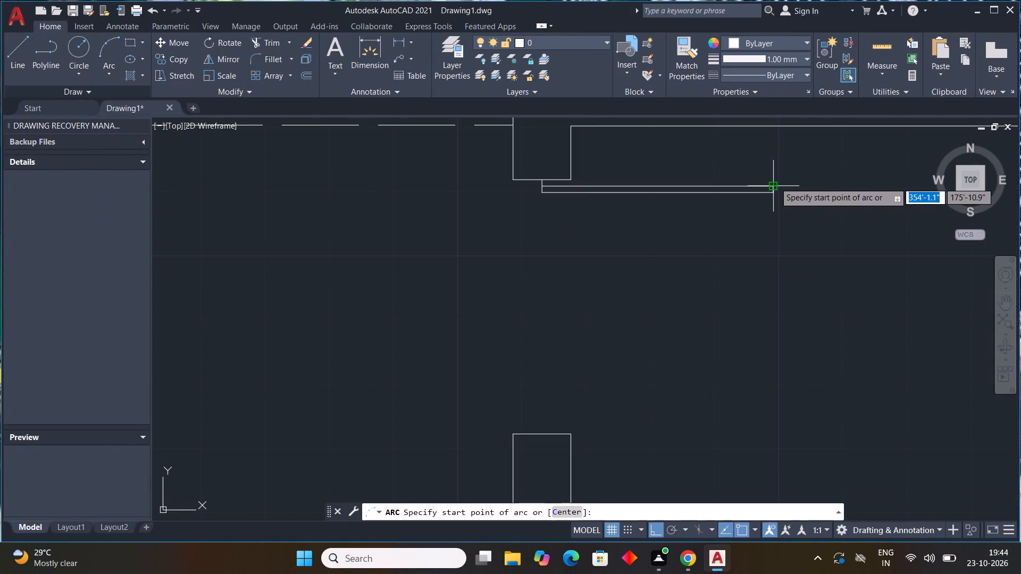
{"action": "left_click", "coordinate": [775, 195]}
{"action": "scroll", "coordinate": [714, 377], "scroll_direction": "down", "scroll_amount": 2}
{"action": "middle_click_drag", "start_coordinate": [712, 377], "coordinate": [701, 214]}
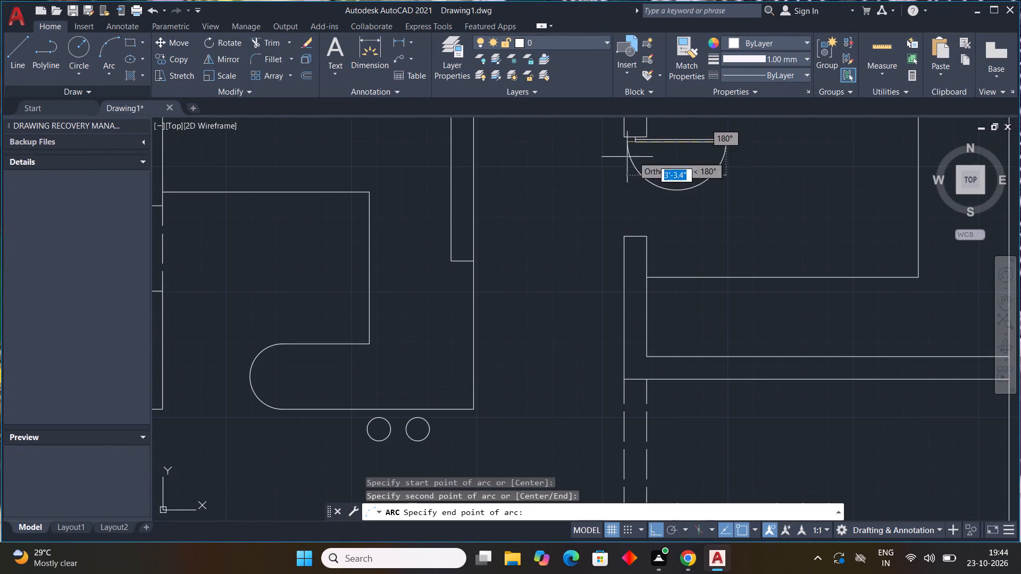
{"action": "left_click", "coordinate": [636, 234]}
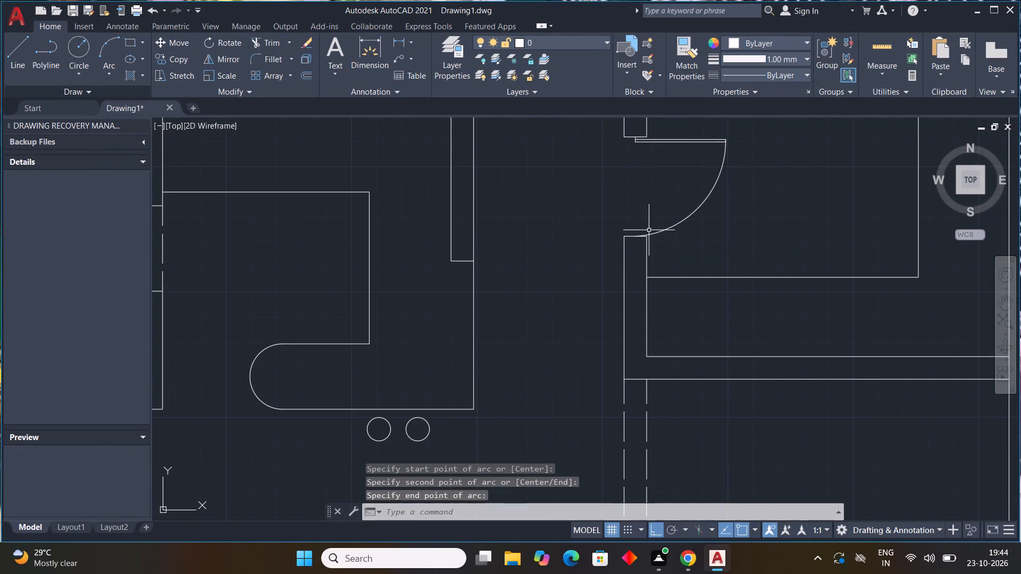
Start a door leaf at the upper central room's internal opening with a 1" line leftward from the right wall stub's midpoint.
{"action": "scroll", "coordinate": [680, 214], "scroll_direction": "down", "scroll_amount": 2}
{"action": "middle_click_drag", "start_coordinate": [733, 202], "coordinate": [747, 334]}
{"action": "scroll", "coordinate": [741, 217], "scroll_direction": "down", "scroll_amount": 1}
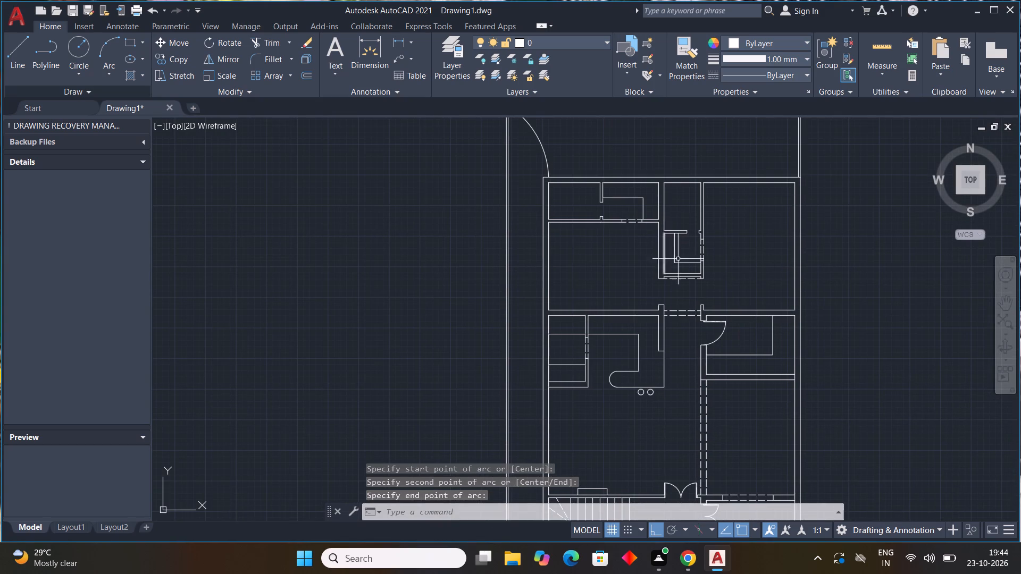
{"action": "scroll", "coordinate": [697, 235], "scroll_direction": "up", "scroll_amount": 5}
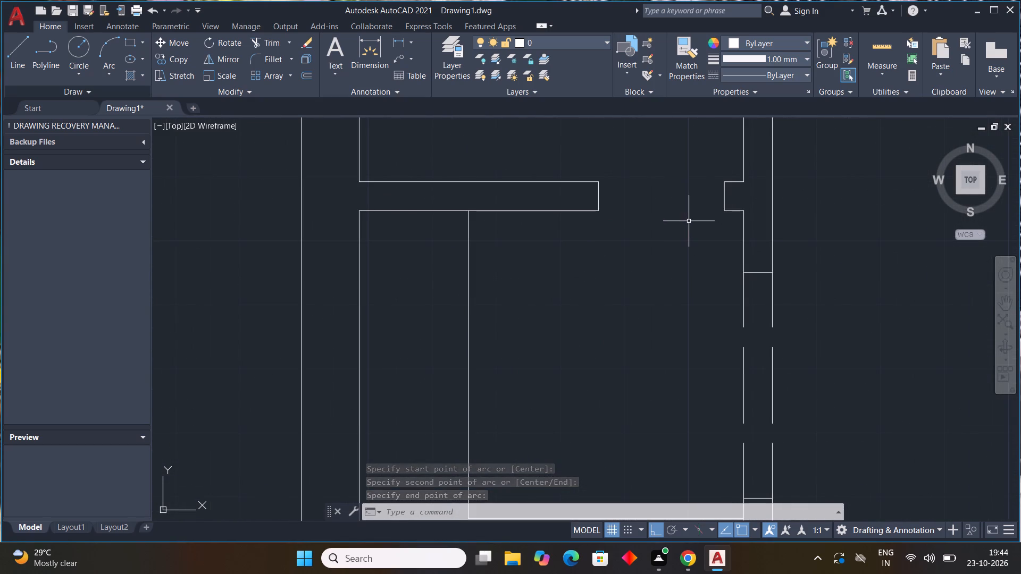
{"action": "middle_click_drag", "start_coordinate": [688, 220], "coordinate": [671, 273]}
{"action": "type", "text": "l"}
{"action": "key", "text": "space"}
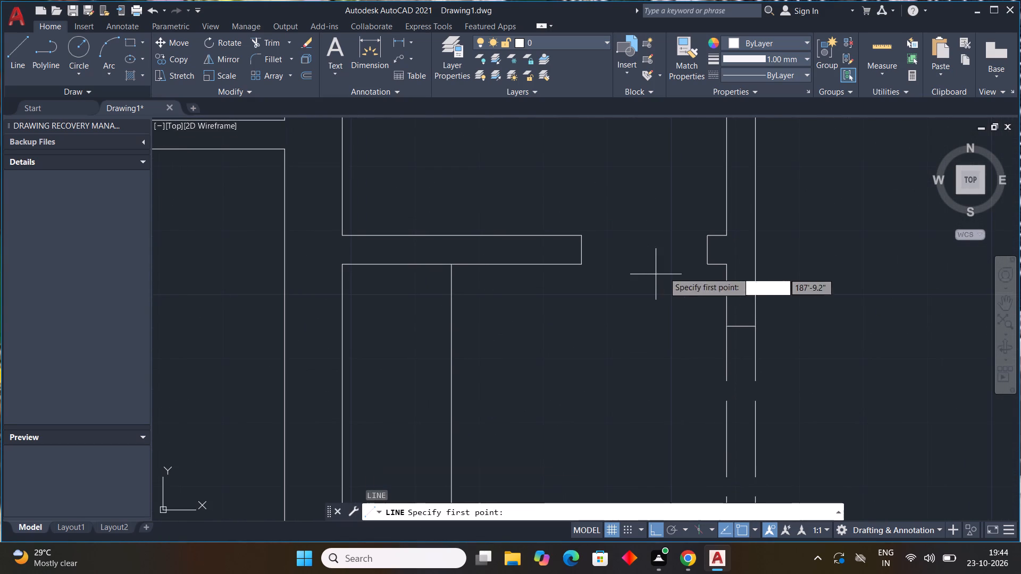
{"action": "left_click", "coordinate": [708, 249]}
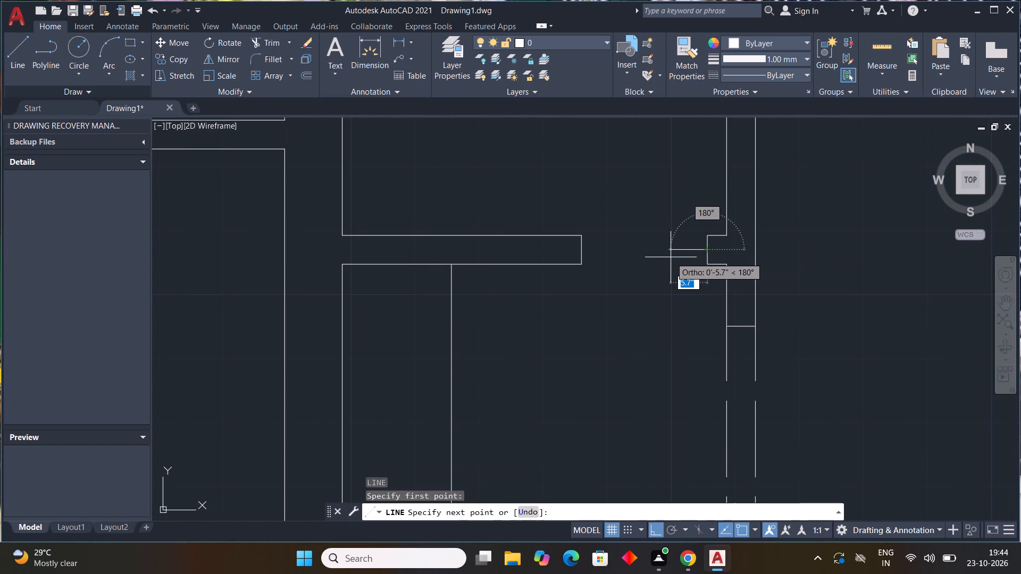
{"action": "key", "text": "1"}
{"action": "key", "text": "shift+quotedbl"}
{"action": "key", "text": "Return"}
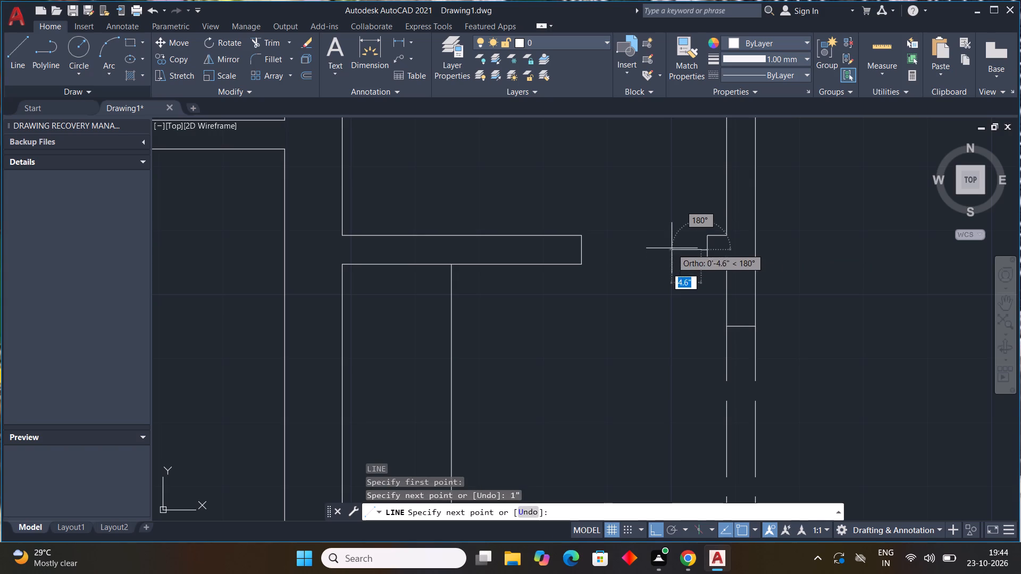
{"action": "middle_click_drag", "start_coordinate": [674, 193], "coordinate": [657, 394]}
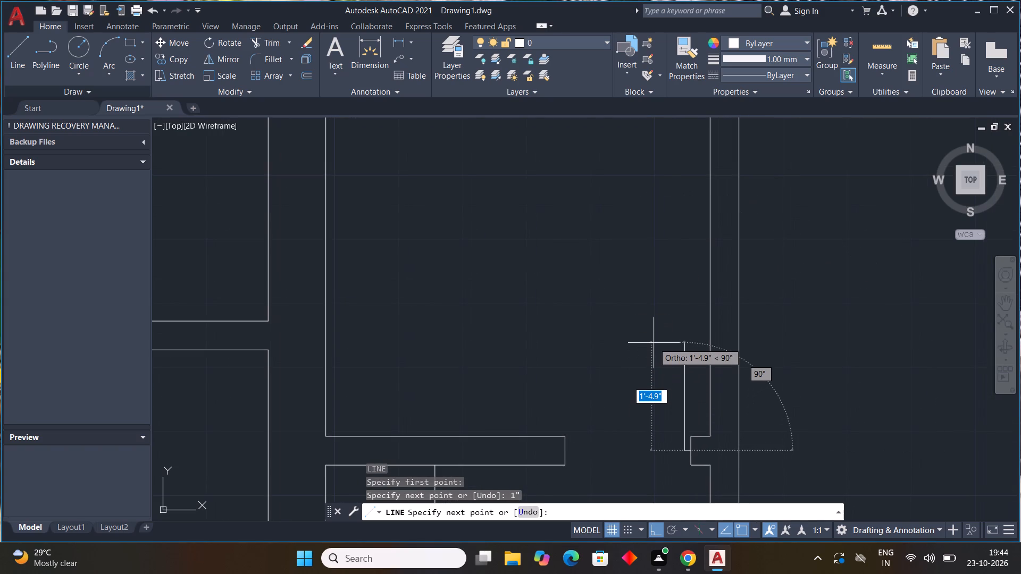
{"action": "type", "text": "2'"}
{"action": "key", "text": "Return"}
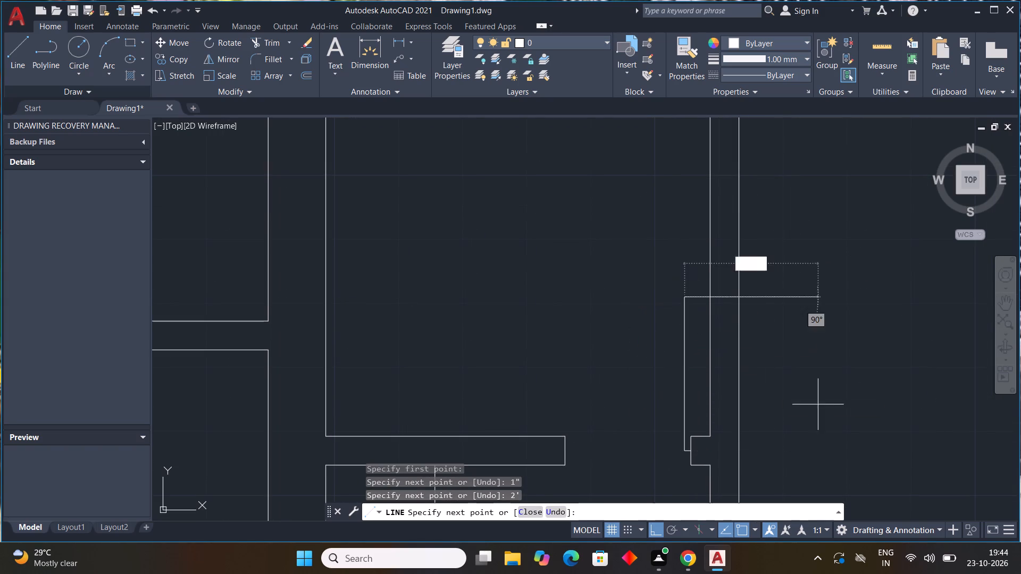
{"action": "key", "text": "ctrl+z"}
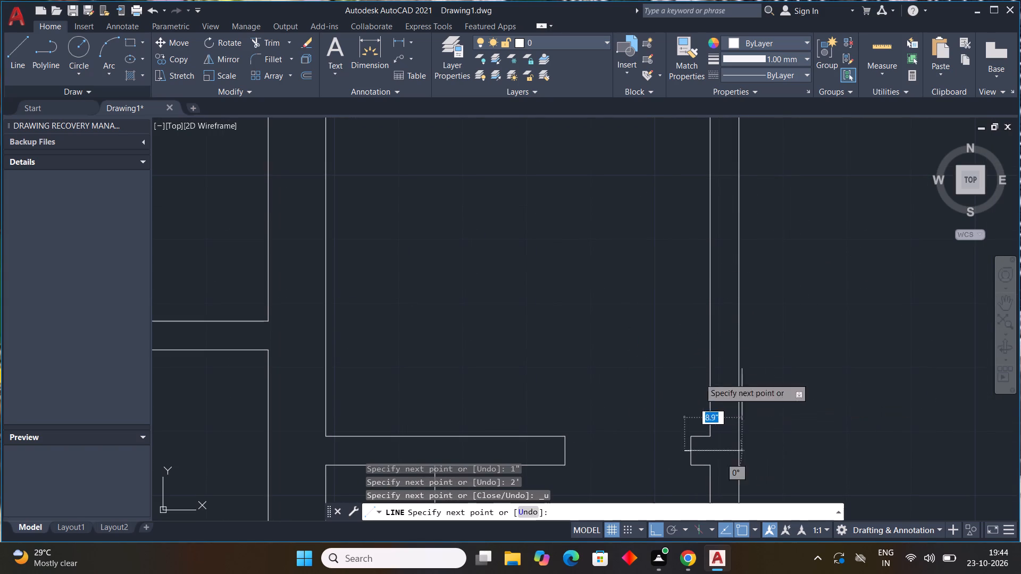
Complete the vertical leaf with a 1.5' edge upward, a 1" top edge rightward and an edge down to the wall stub's corner.
{"action": "key", "text": "1"}
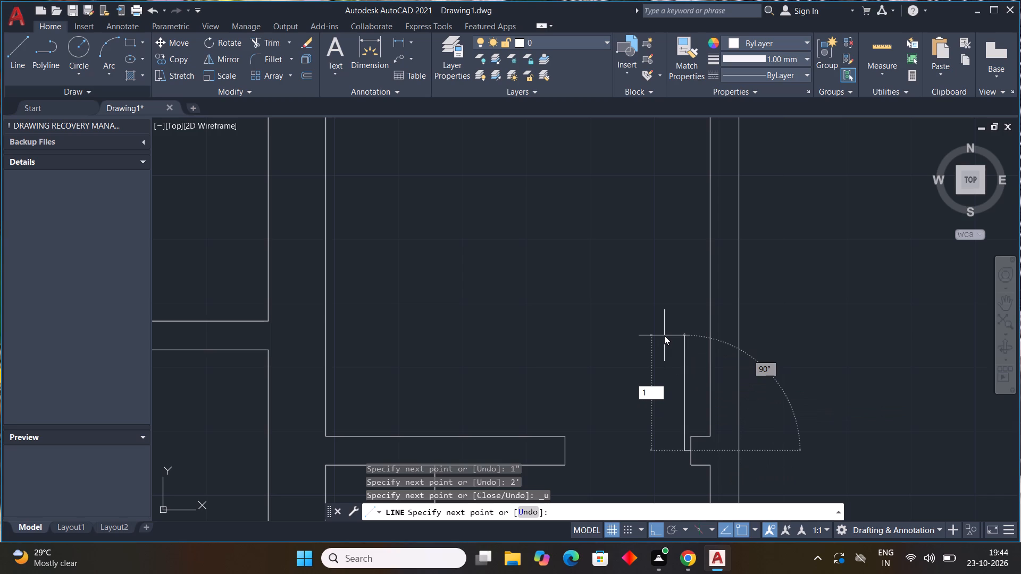
{"action": "type", "text": ".5'"}
{"action": "key", "text": "Return"}
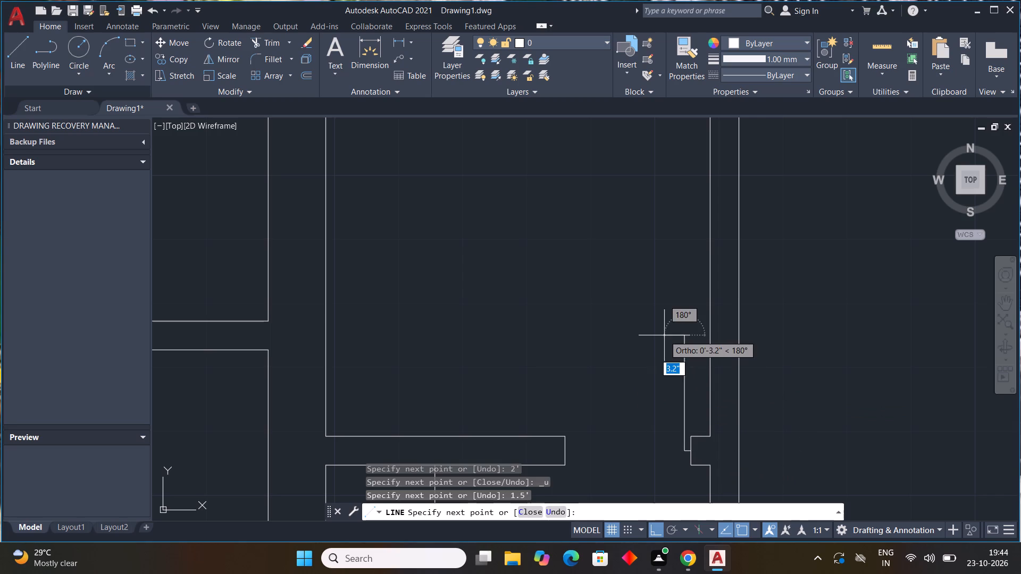
{"action": "type", "text": "1\""}
{"action": "key", "text": "Return"}
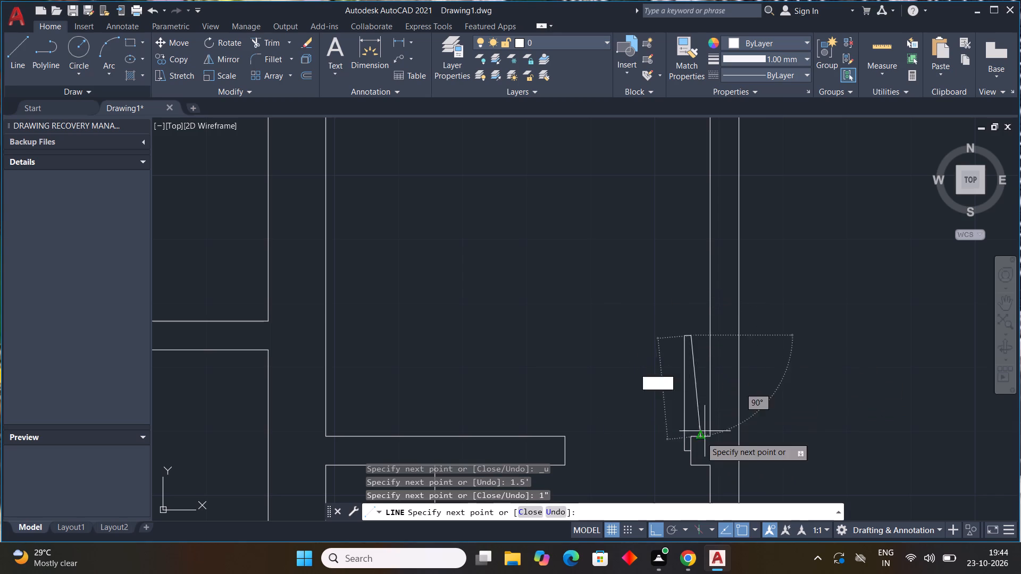
{"action": "left_click", "coordinate": [689, 438]}
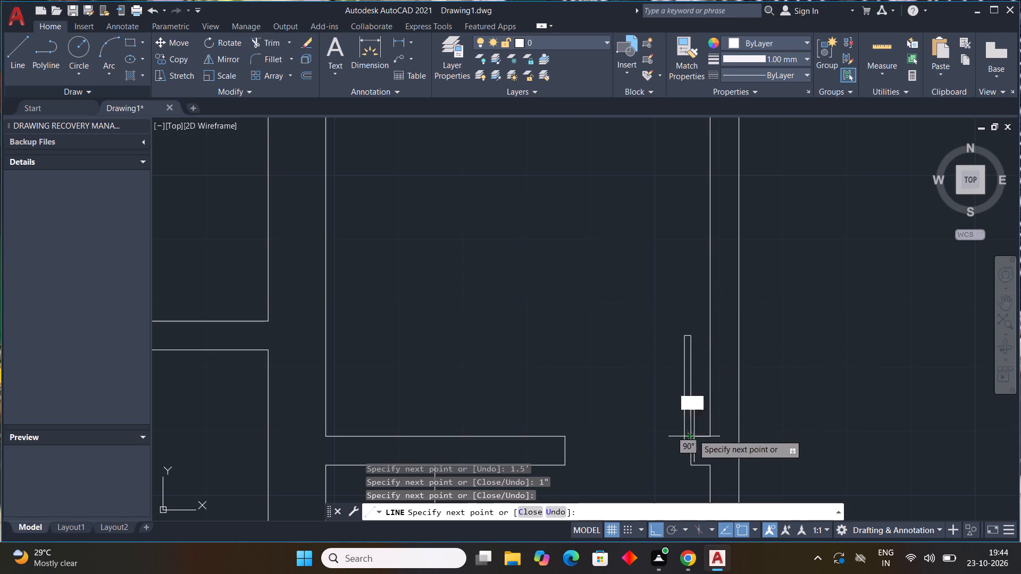
{"action": "key", "text": "Escape"}
Draw the central room's door swing as a three-point arc from the leaf's two upper corners to the top corner of the opposite wall end.
{"action": "left_click", "coordinate": [97, 78]}
{"action": "left_click", "coordinate": [120, 94]}
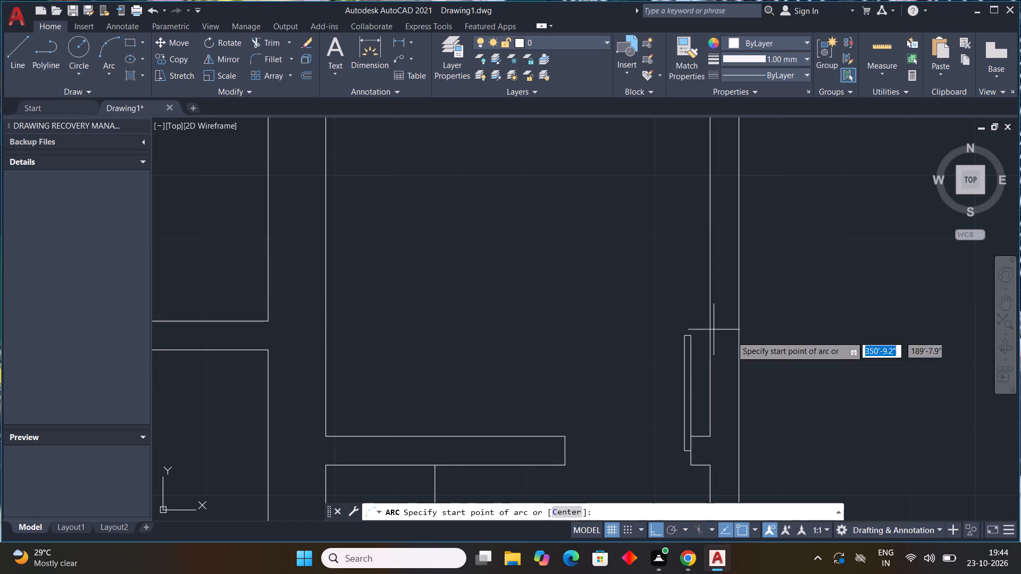
{"action": "left_click", "coordinate": [690, 334]}
{"action": "left_click", "coordinate": [680, 333]}
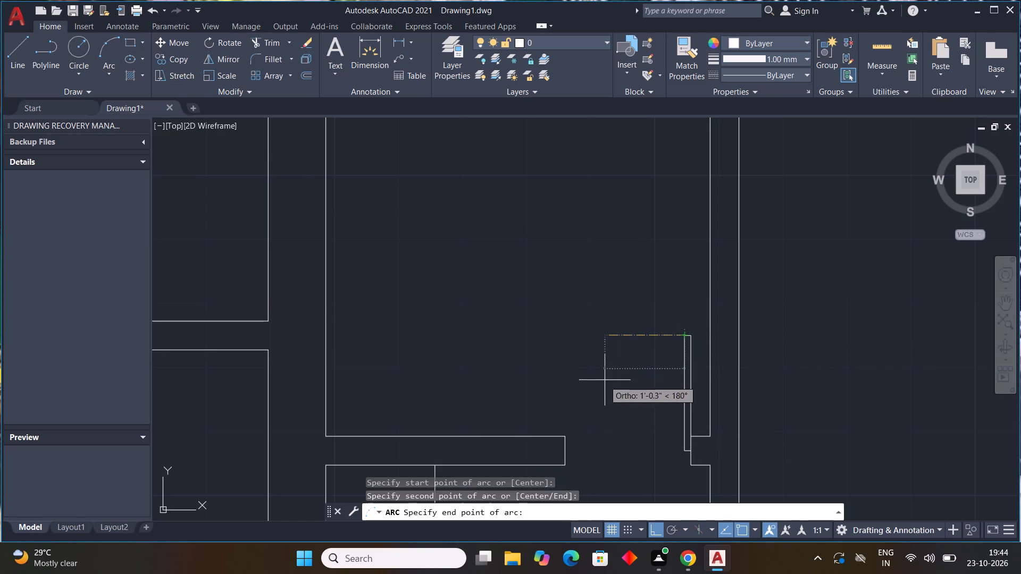
{"action": "left_click", "coordinate": [566, 442]}
Start a door leaf at the upper-left room's internal opening with a 1" line upward from the lower wall stub's midpoint.
{"action": "scroll", "coordinate": [735, 462], "scroll_direction": "down", "scroll_amount": 3}
{"action": "middle_click_drag", "start_coordinate": [739, 457], "coordinate": [842, 358]}
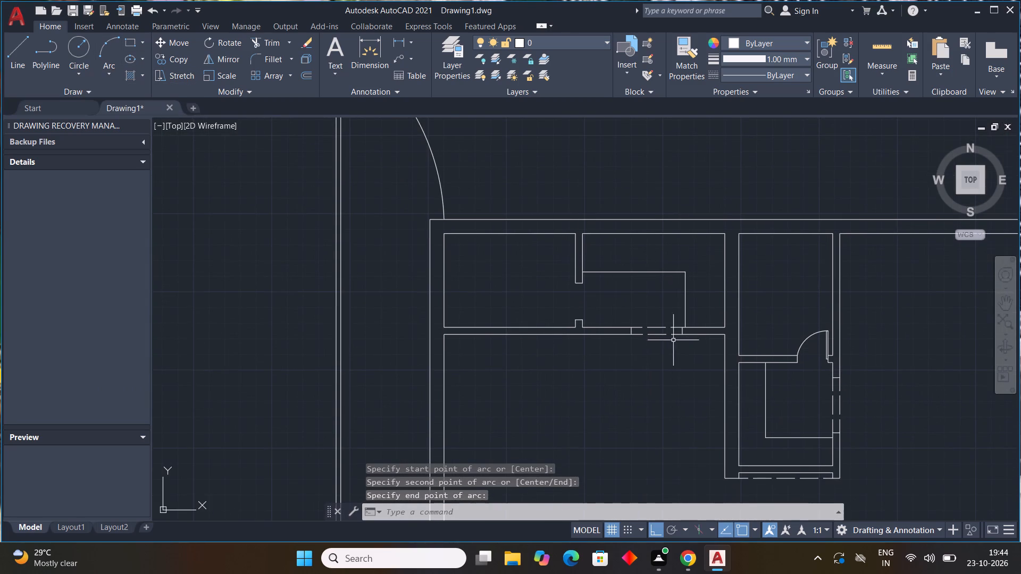
{"action": "scroll", "coordinate": [588, 306], "scroll_direction": "up", "scroll_amount": 4}
{"action": "scroll", "coordinate": [588, 306], "scroll_direction": "down", "scroll_amount": 3}
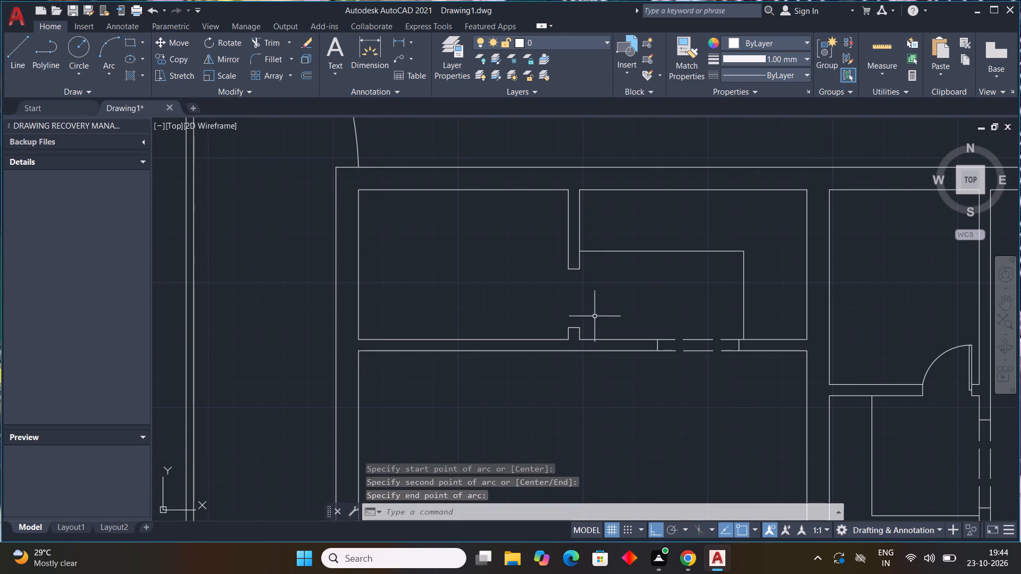
{"action": "type", "text": "l"}
{"action": "key", "text": "space"}
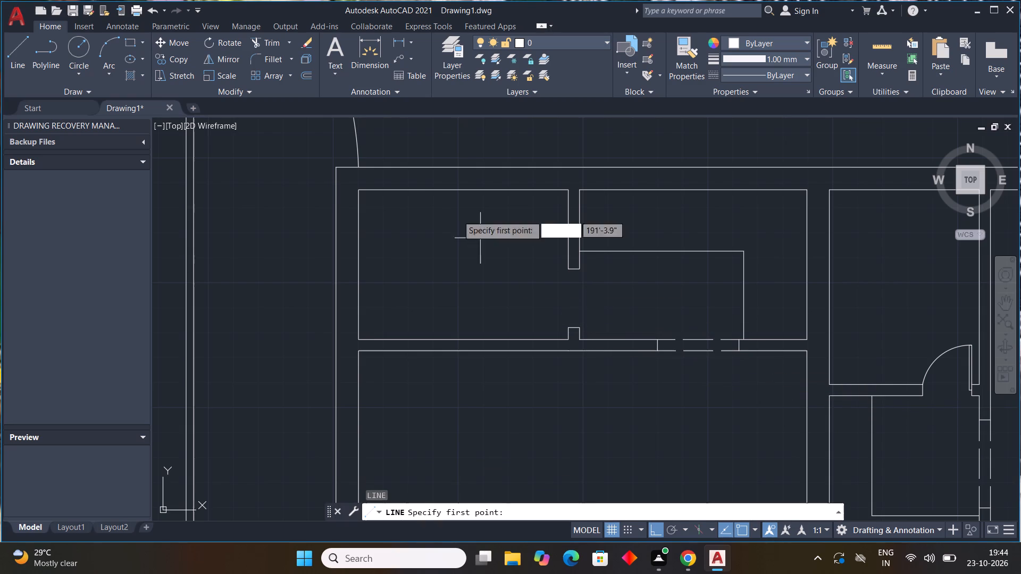
{"action": "scroll", "coordinate": [76, 0], "scroll_direction": "up", "scroll_amount": 2}
{"action": "scroll", "coordinate": [545, 261], "scroll_direction": "down", "scroll_amount": 2}
{"action": "scroll", "coordinate": [553, 284], "scroll_direction": "up", "scroll_amount": 2}
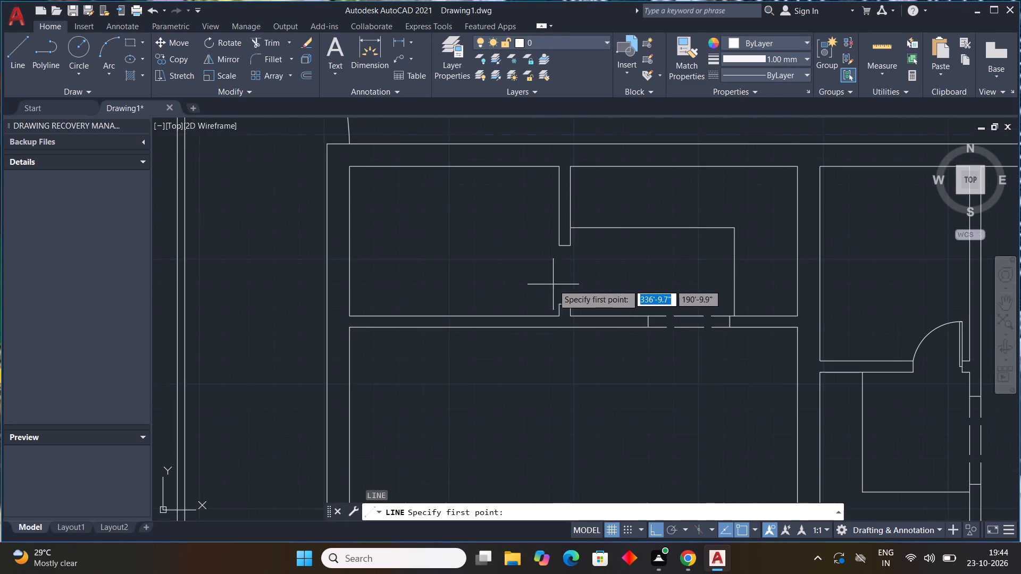
{"action": "scroll", "coordinate": [565, 310], "scroll_direction": "up", "scroll_amount": 3}
{"action": "left_click_drag", "start_coordinate": [558, 284], "coordinate": [559, 251]}
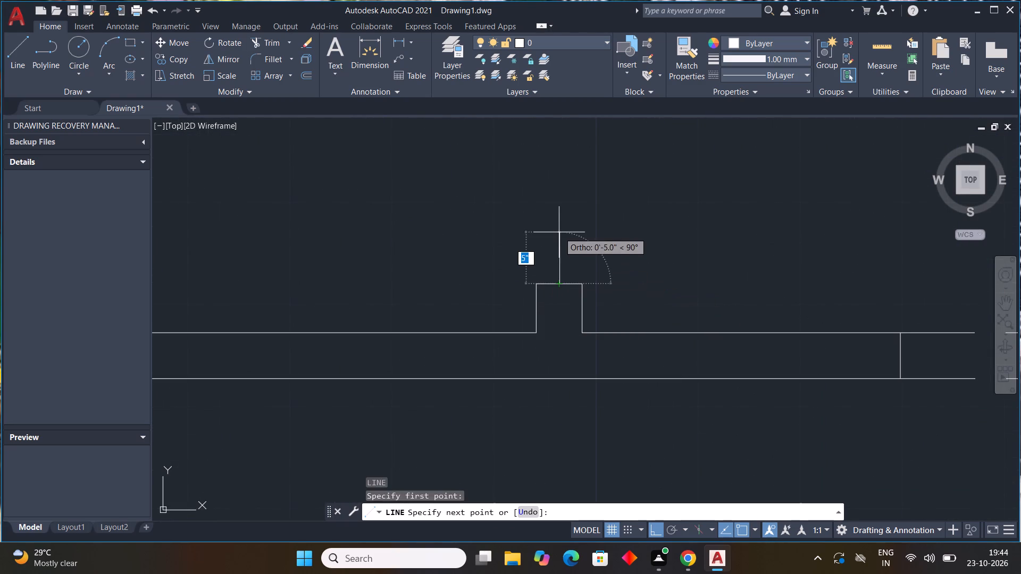
{"action": "key", "text": "1"}
{"action": "key", "text": "shift+quotedbl"}
{"action": "key", "text": "Return"}
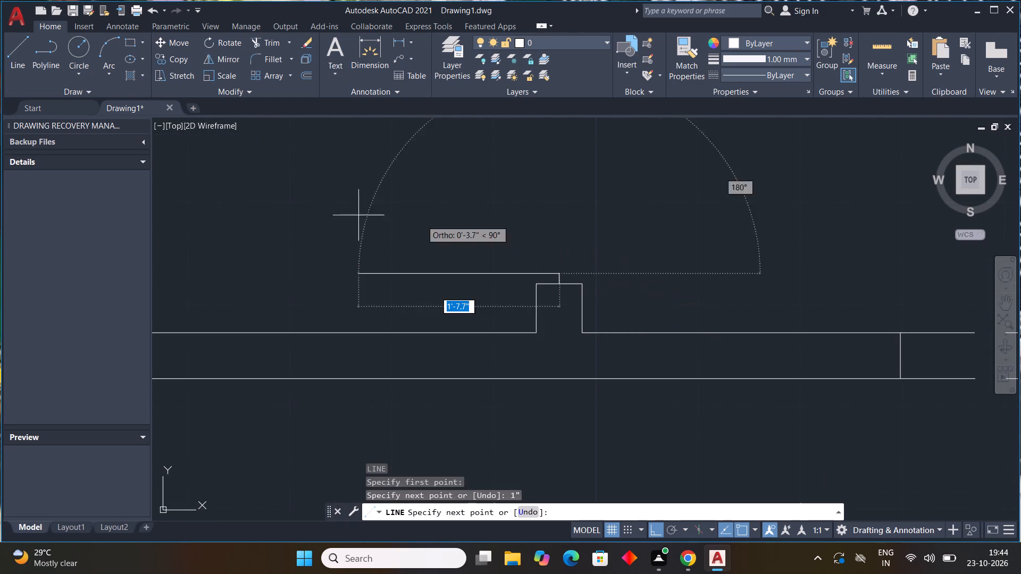
Complete the horizontal leaf with a 2' edge leftward, a 1" end upward, a return edge rightward and a closing edge down.
{"action": "scroll", "coordinate": [329, 212], "scroll_direction": "down", "scroll_amount": 3}
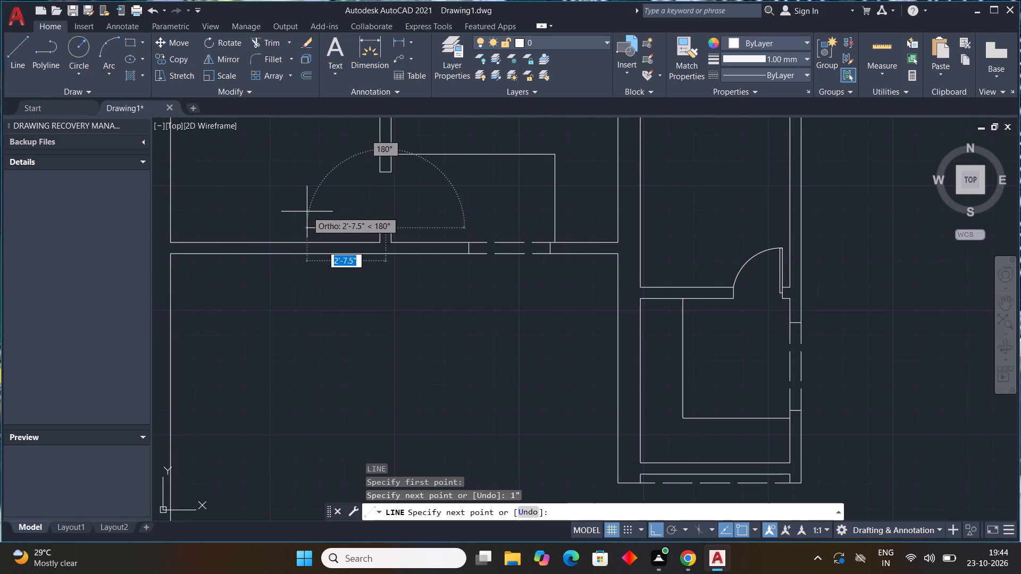
{"action": "type", "text": "2'"}
{"action": "key", "text": "Return"}
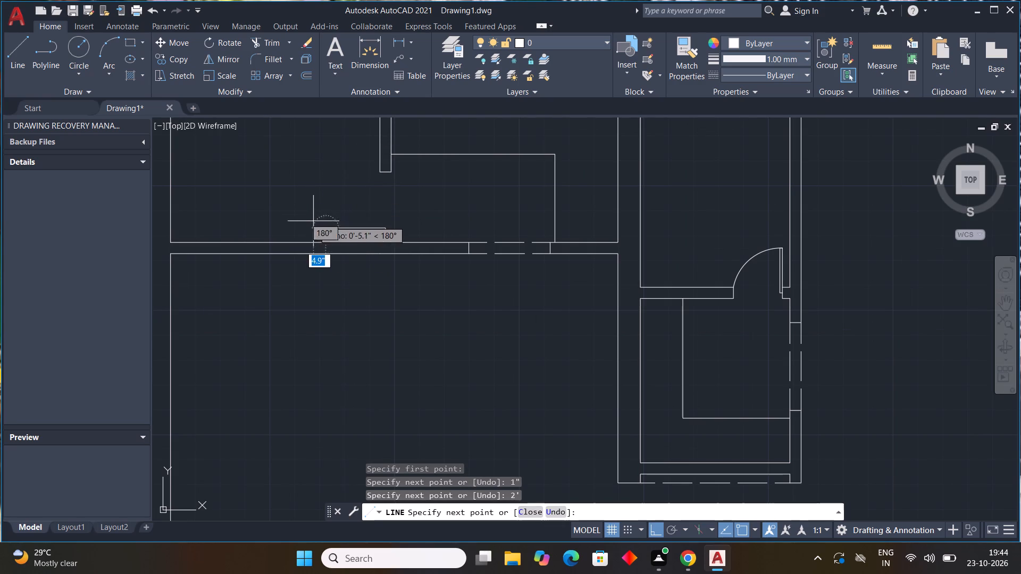
{"action": "key", "text": "1"}
{"action": "key", "text": "shift+quotedbl"}
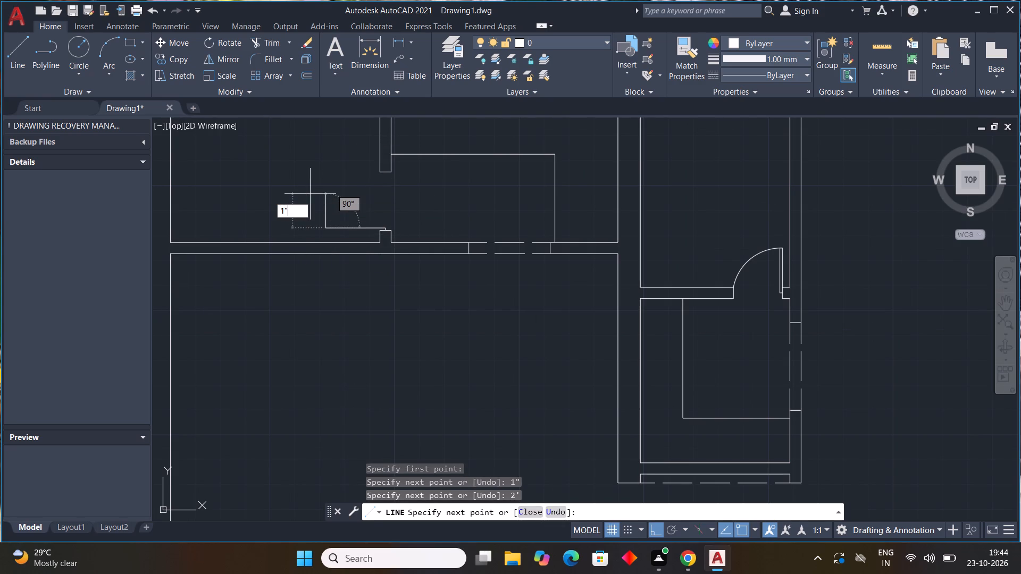
{"action": "key", "text": "Return"}
{"action": "scroll", "coordinate": [390, 206], "scroll_direction": "up", "scroll_amount": 3}
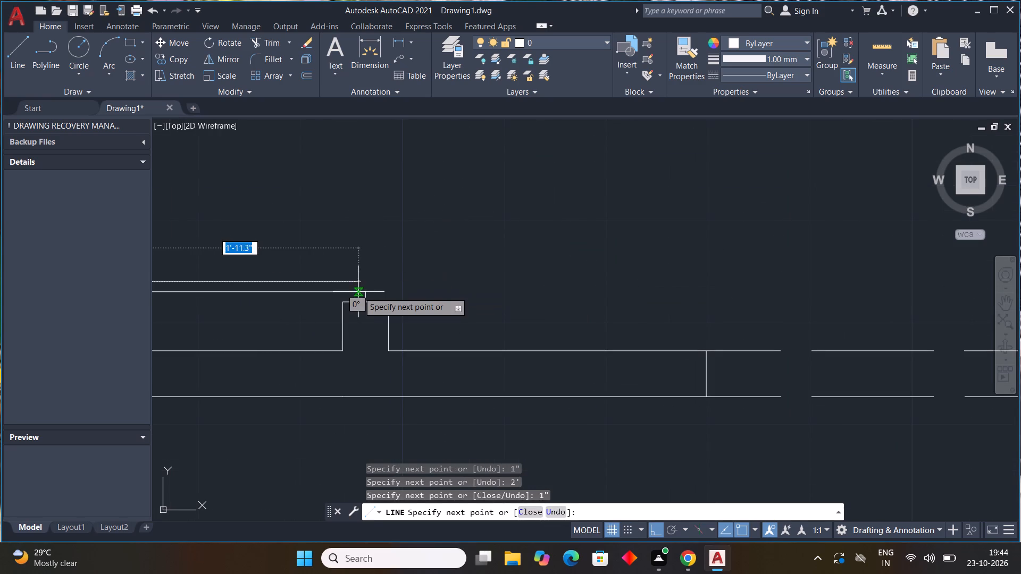
{"action": "left_click", "coordinate": [369, 280]}
{"action": "left_click", "coordinate": [366, 292]}
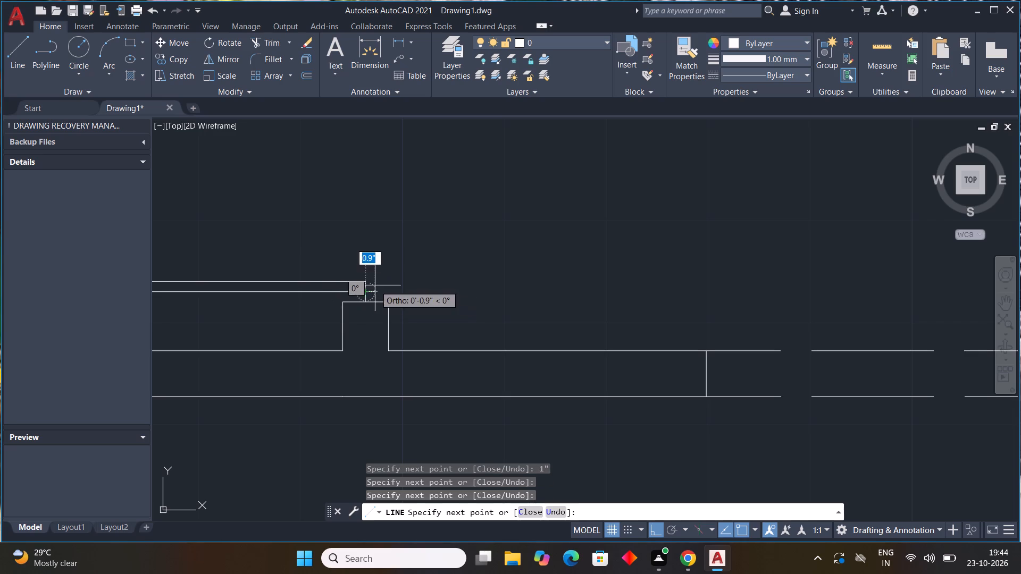
{"action": "key", "text": "Escape"}
Draw the upper-left room's door swing as a three-point arc from the leaf's two outer corners to the upper wall end.
{"action": "scroll", "coordinate": [375, 285], "scroll_direction": "down", "scroll_amount": 4}
{"action": "middle_click_drag", "start_coordinate": [406, 264], "coordinate": [436, 243]}
{"action": "left_click", "coordinate": [113, 75]}
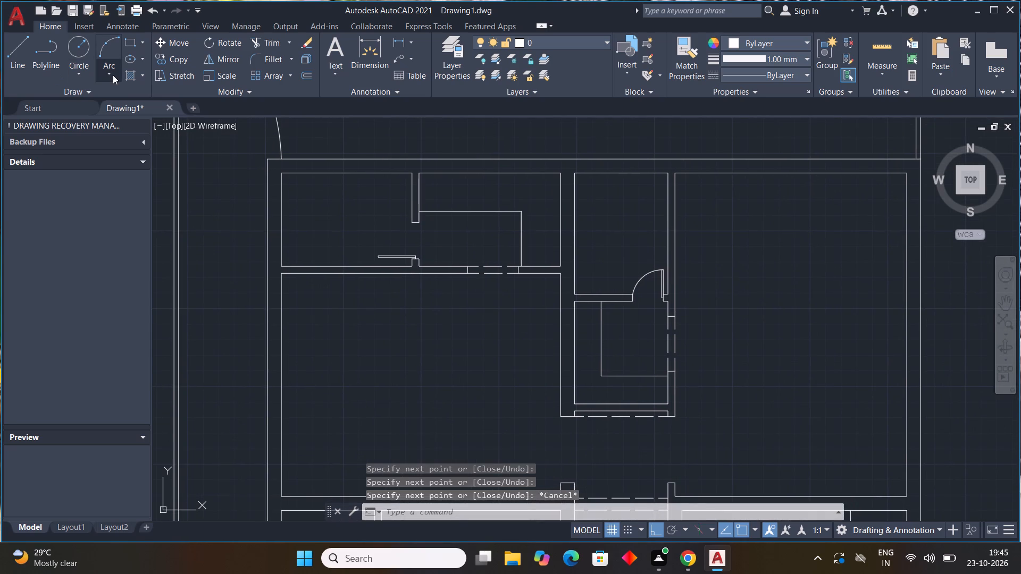
{"action": "left_click", "coordinate": [120, 99]}
{"action": "scroll", "coordinate": [370, 265], "scroll_direction": "up", "scroll_amount": 3}
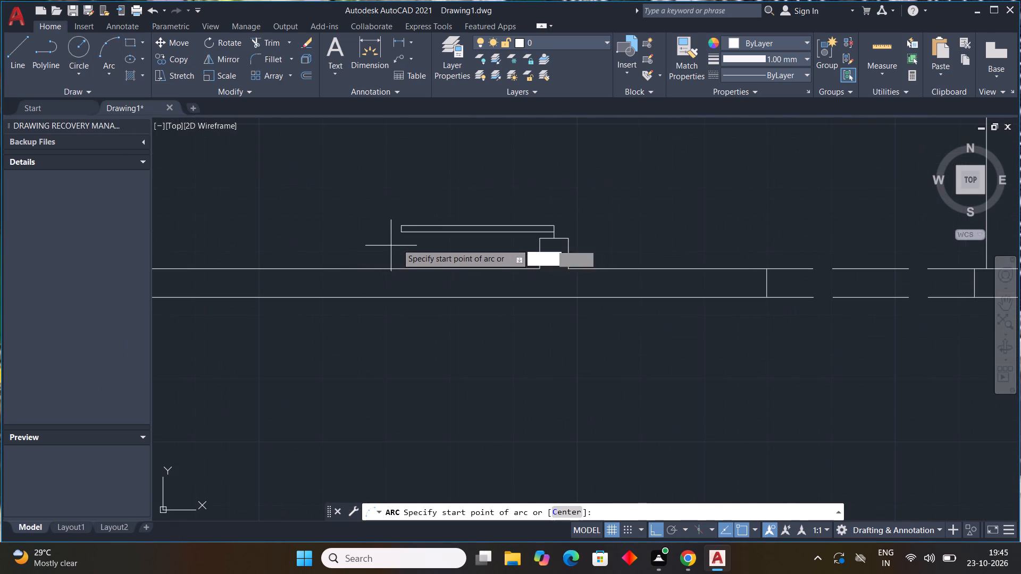
{"action": "left_click", "coordinate": [401, 236]}
{"action": "left_click", "coordinate": [404, 225]}
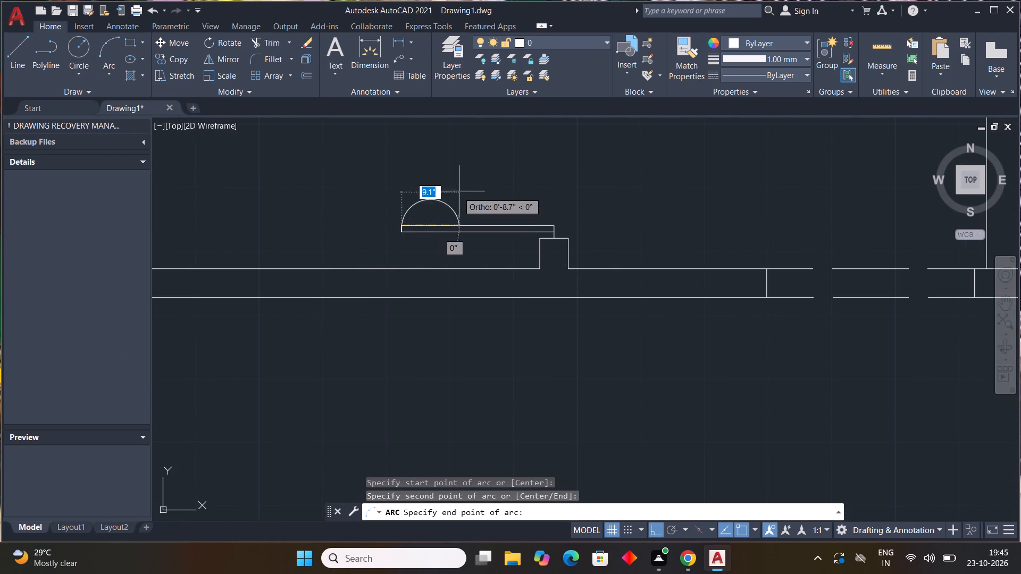
{"action": "middle_click_drag", "start_coordinate": [459, 191], "coordinate": [357, 356]}
{"action": "scroll", "coordinate": [358, 356], "scroll_direction": "down", "scroll_amount": 1}
{"action": "left_click", "coordinate": [413, 292]}
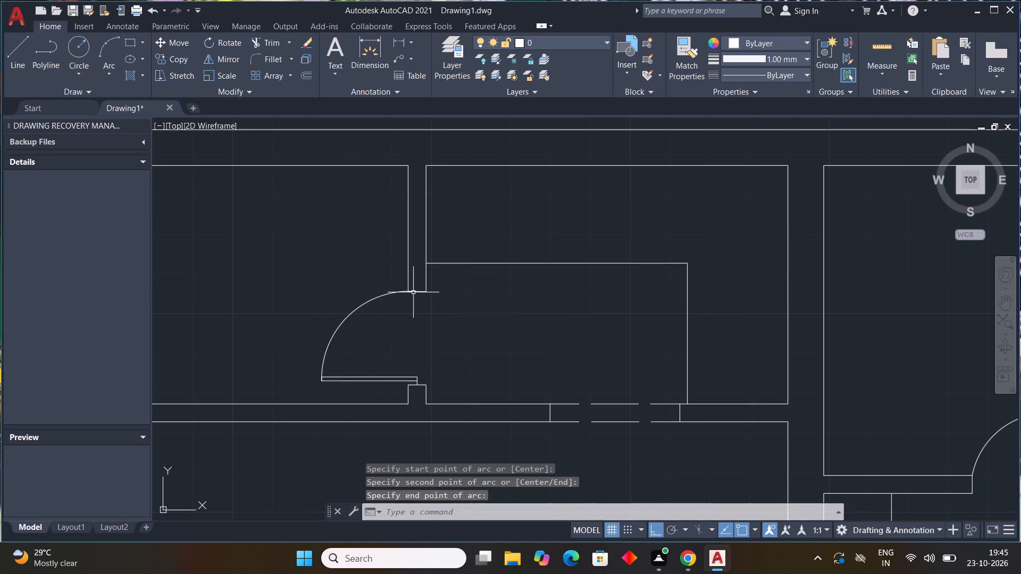
{"action": "key", "text": "Escape"}
{"action": "key", "text": "Escape"}
{"action": "key", "text": "Escape"}
{"action": "key", "text": "Escape"}
Draw a short vertical line across the thickness of the top exterior wall, near the upper-left room's outer corner.
{"action": "scroll", "coordinate": [520, 309], "scroll_direction": "down", "scroll_amount": 3}
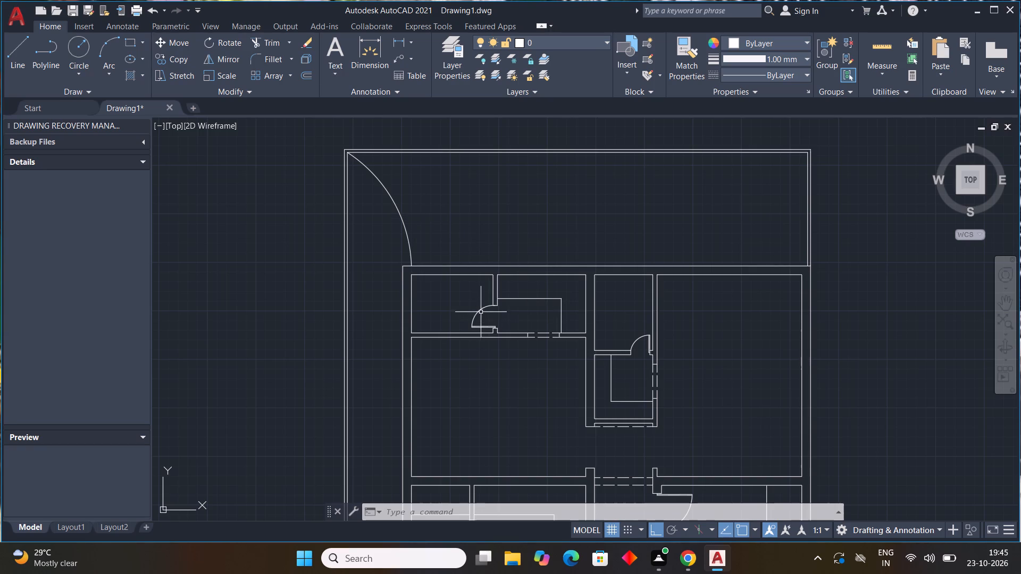
{"action": "scroll", "coordinate": [481, 311], "scroll_direction": "up", "scroll_amount": 2}
{"action": "type", "text": "l"}
{"action": "key", "text": "space"}
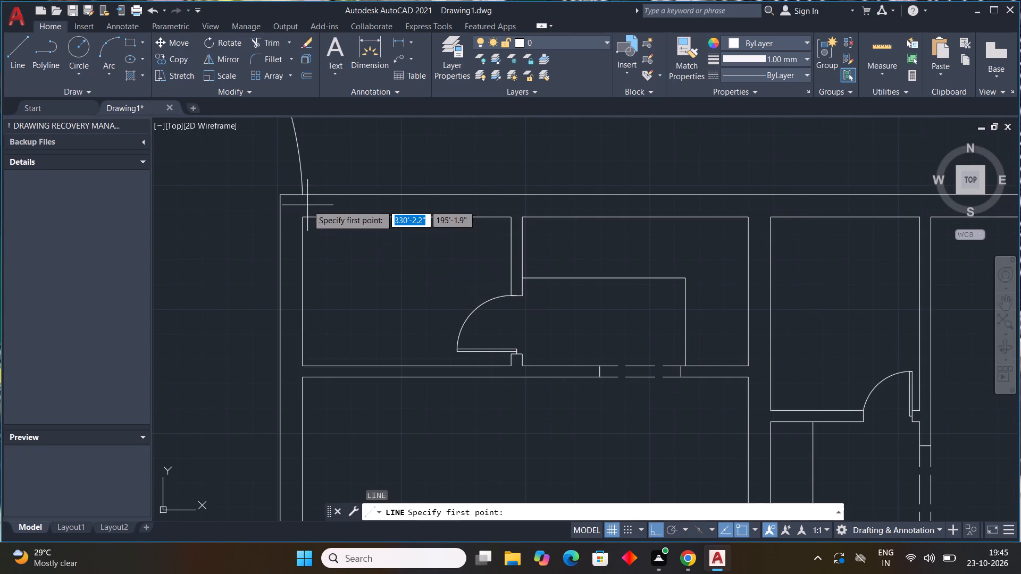
{"action": "left_click", "coordinate": [315, 198]}
{"action": "left_click", "coordinate": [320, 217]}
{"action": "key", "text": "Escape"}
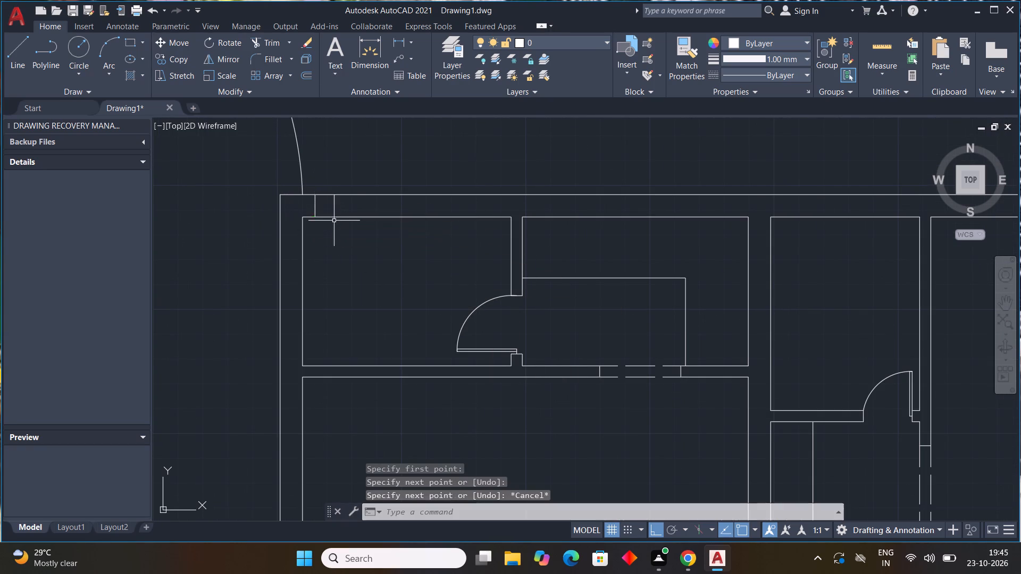
{"action": "key", "text": "Escape"}
{"action": "key", "text": "Escape"}
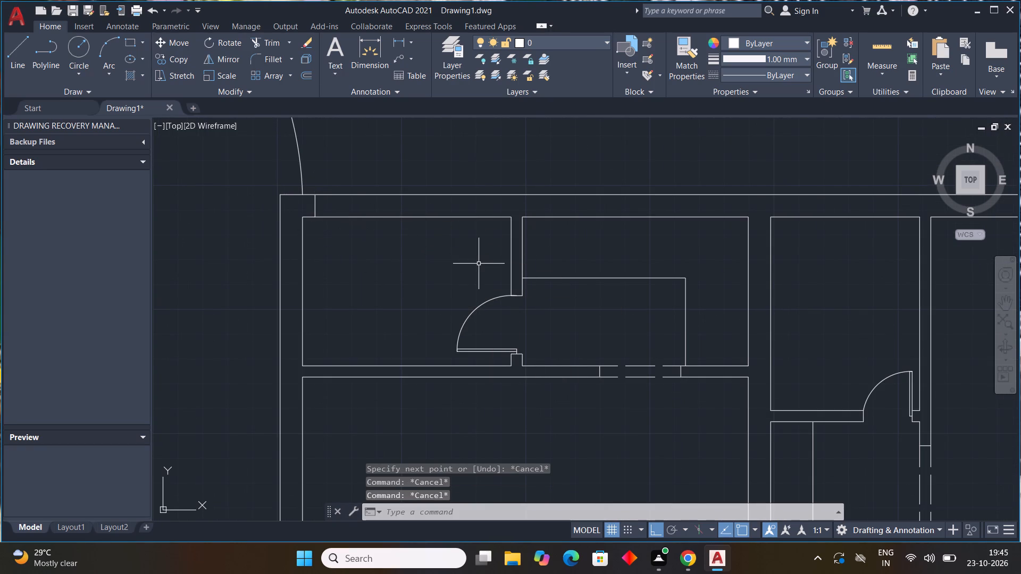
Offset the short line across the top wall 2' to the right to mark the opening's other side.
{"action": "type", "text": "off 2'"}
{"action": "key", "text": "Return"}
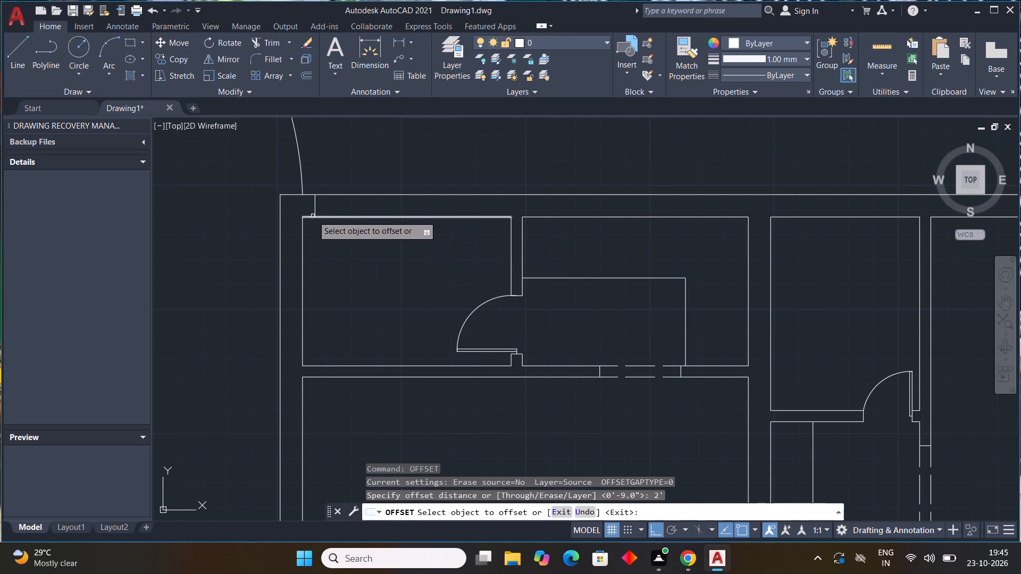
{"action": "left_click_drag", "start_coordinate": [314, 212], "coordinate": [330, 213]}
{"action": "left_click", "coordinate": [408, 215]}
{"action": "key", "text": "Escape"}
{"action": "key", "text": "Escape"}
{"action": "key", "text": "Escape"}
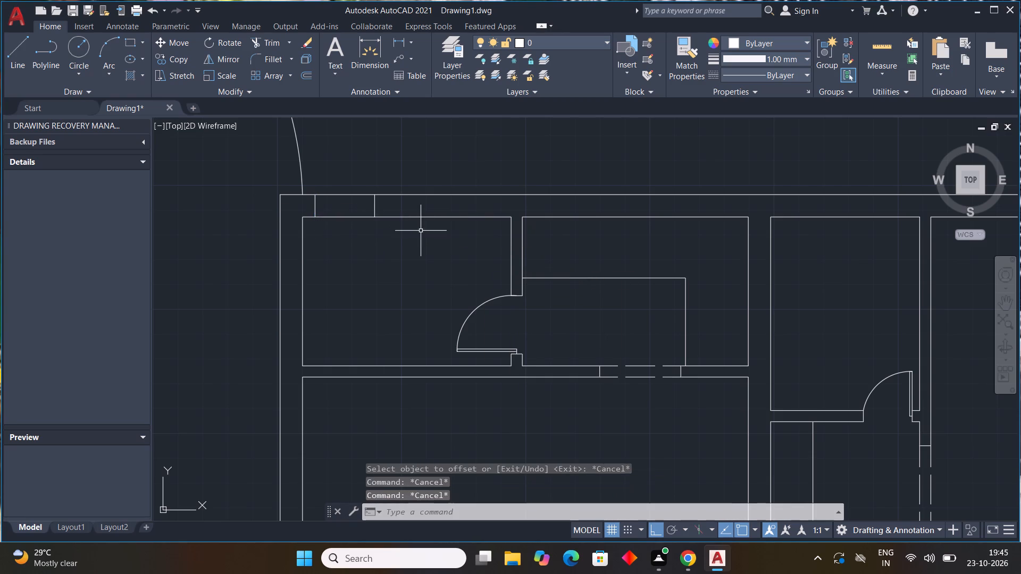
{"action": "key", "text": "Escape"}
{"action": "key", "text": "Escape"}
Draw a short vertical line across the top exterior wall above the upper-right room, about a quarter of the way along it.
{"action": "scroll", "coordinate": [635, 252], "scroll_direction": "down", "scroll_amount": 1}
{"action": "middle_click_drag", "start_coordinate": [635, 252], "coordinate": [417, 285]}
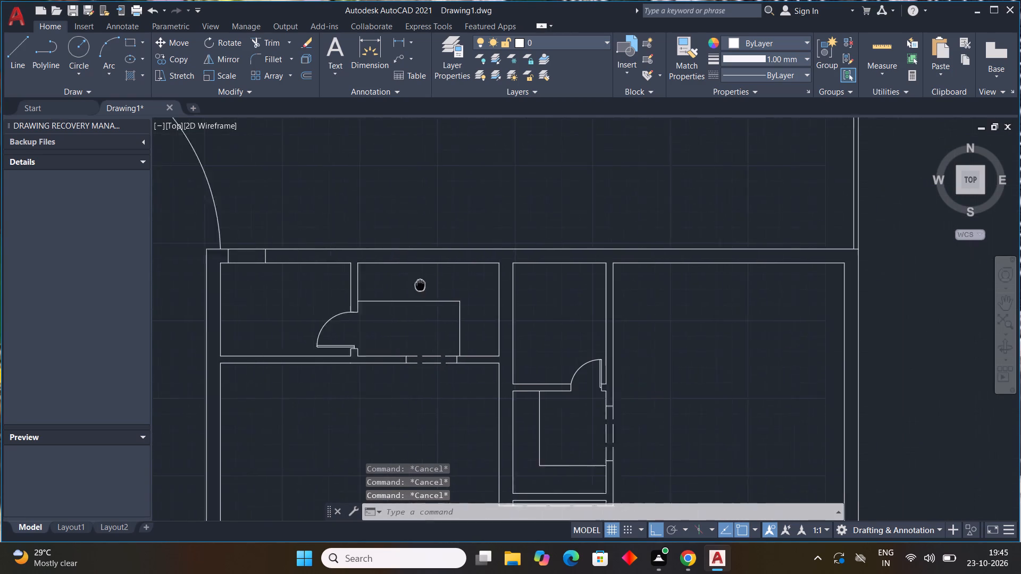
{"action": "middle_click_drag", "start_coordinate": [417, 285], "coordinate": [353, 285]}
{"action": "type", "text": "l"}
{"action": "key", "text": "space"}
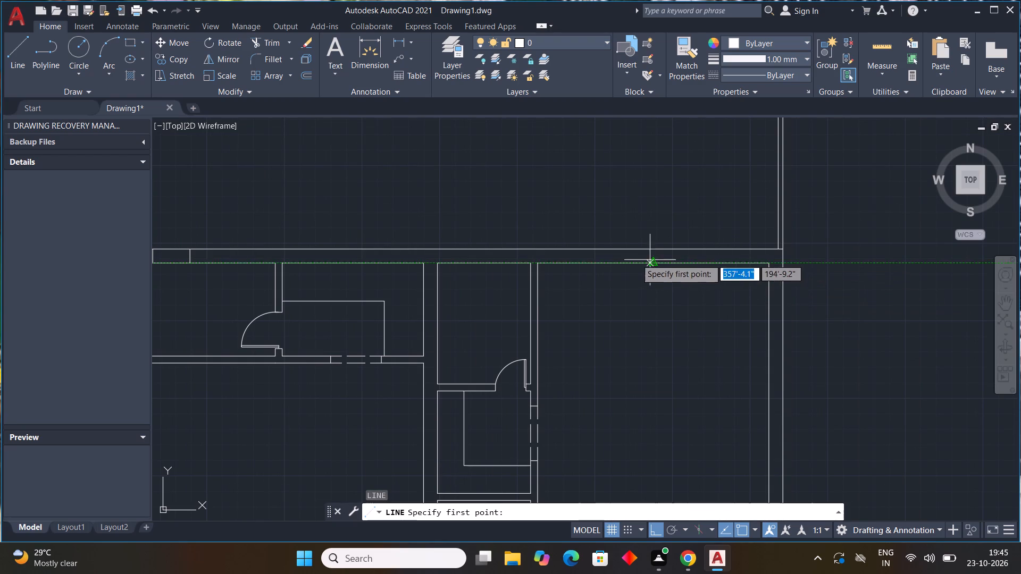
{"action": "left_click", "coordinate": [598, 249]}
{"action": "left_click", "coordinate": [593, 269]}
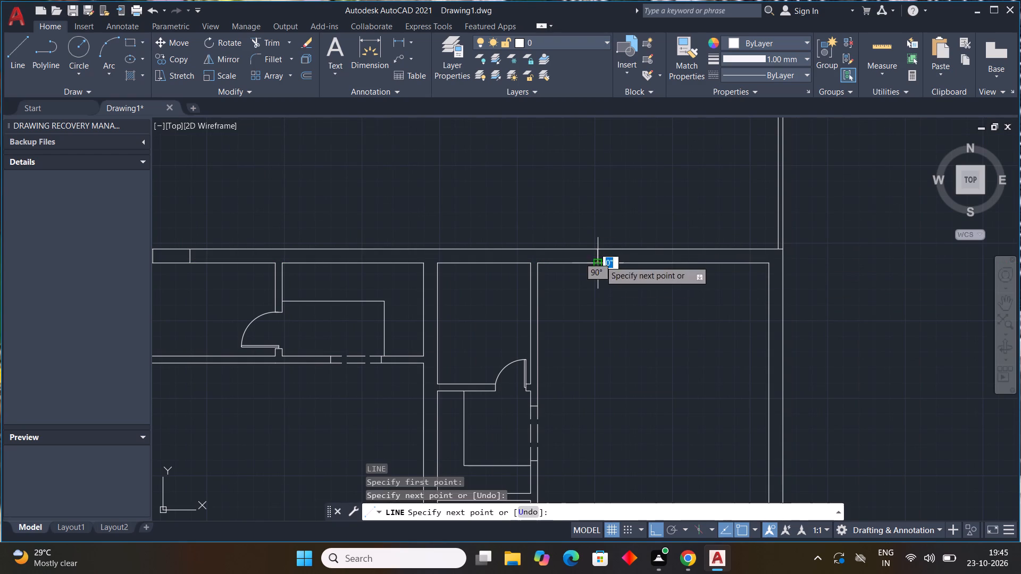
{"action": "key", "text": "Escape"}
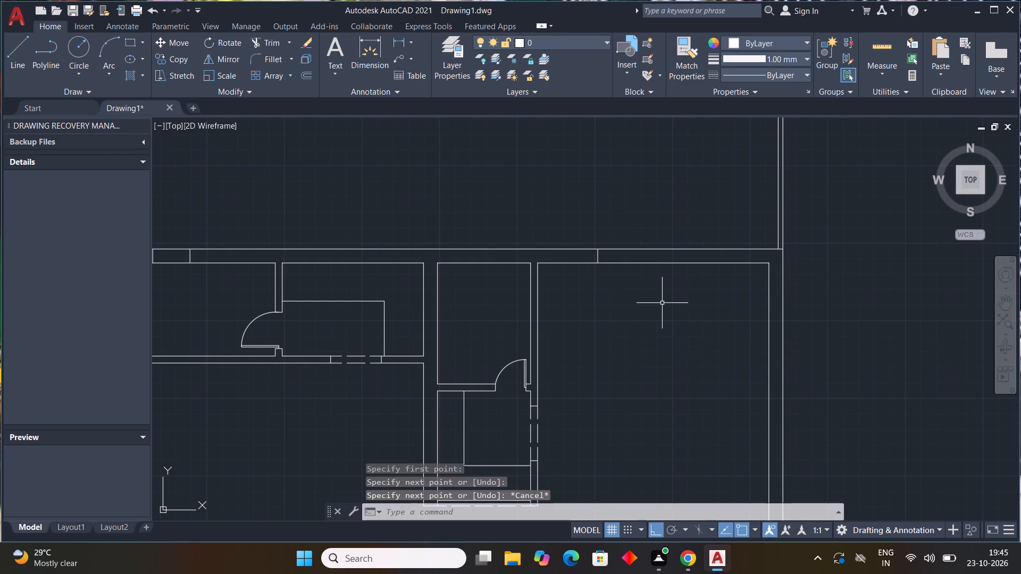
Offset the short line above the upper-right room 5' to the right to mark the opening's other side.
{"action": "type", "text": "of"}
{"action": "type", "text": "f"}
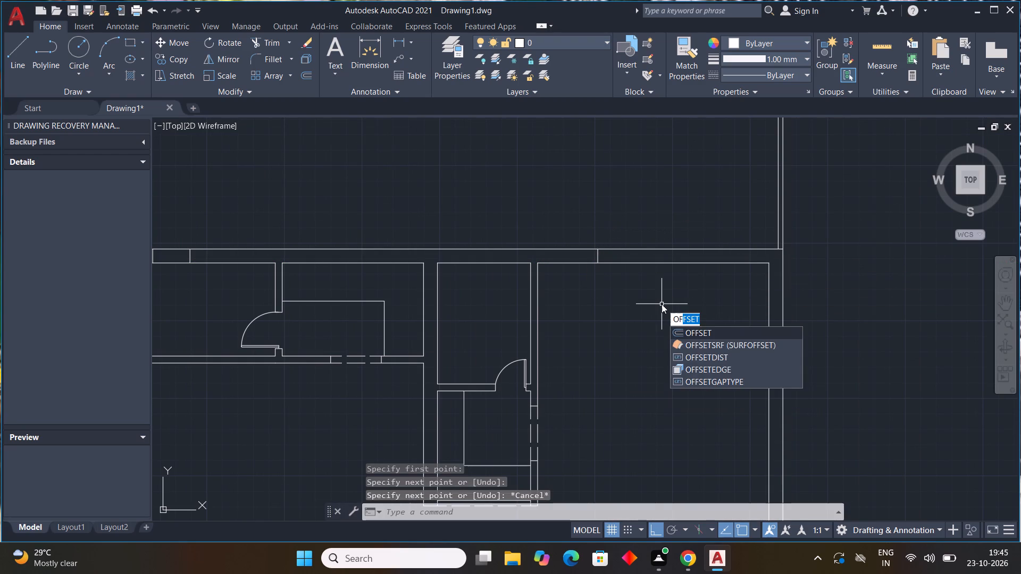
{"action": "key", "text": "space"}
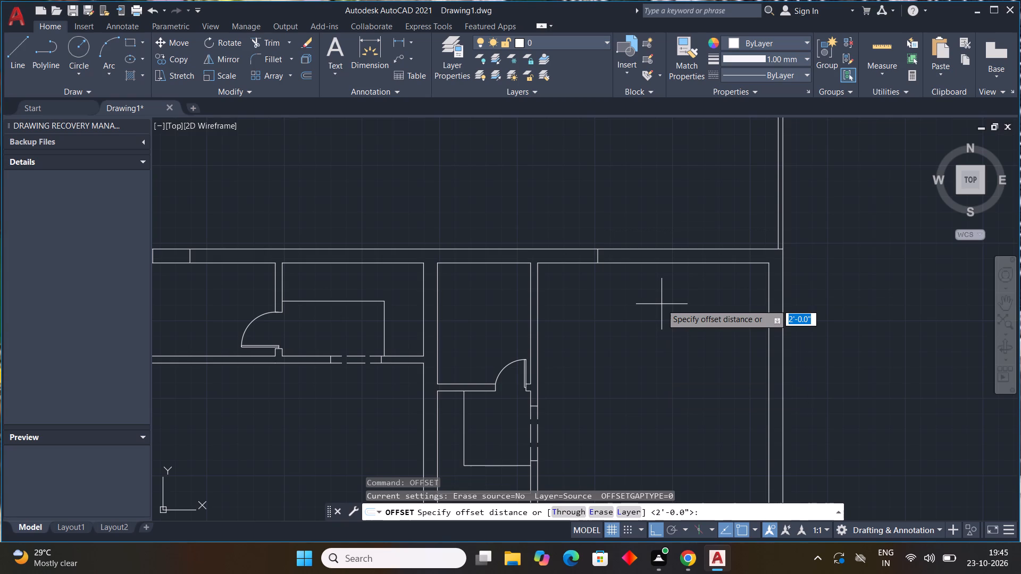
{"action": "type", "text": "5'"}
{"action": "key", "text": "Return"}
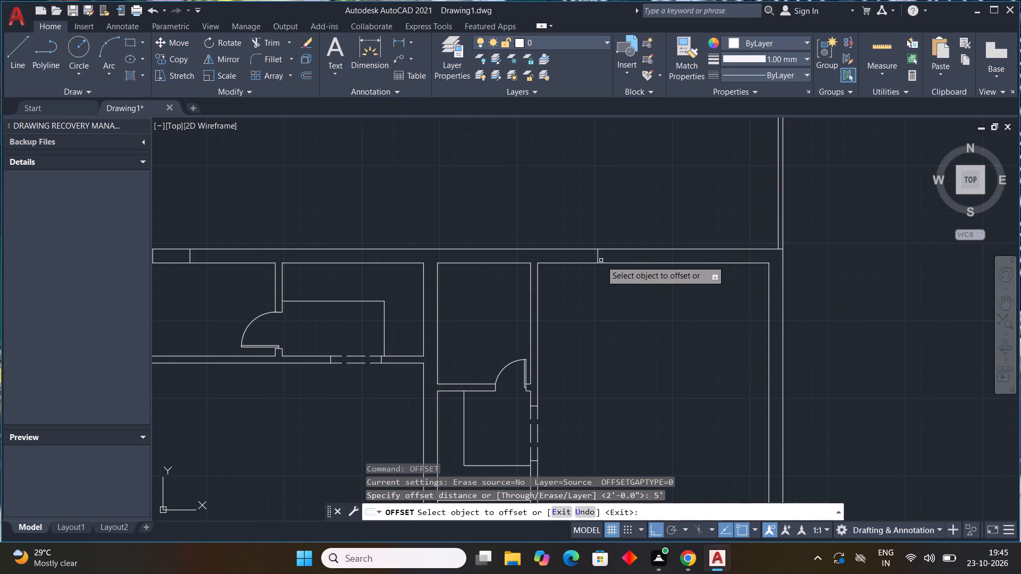
{"action": "left_click_drag", "start_coordinate": [599, 259], "coordinate": [621, 258]}
{"action": "left_click", "coordinate": [700, 260]}
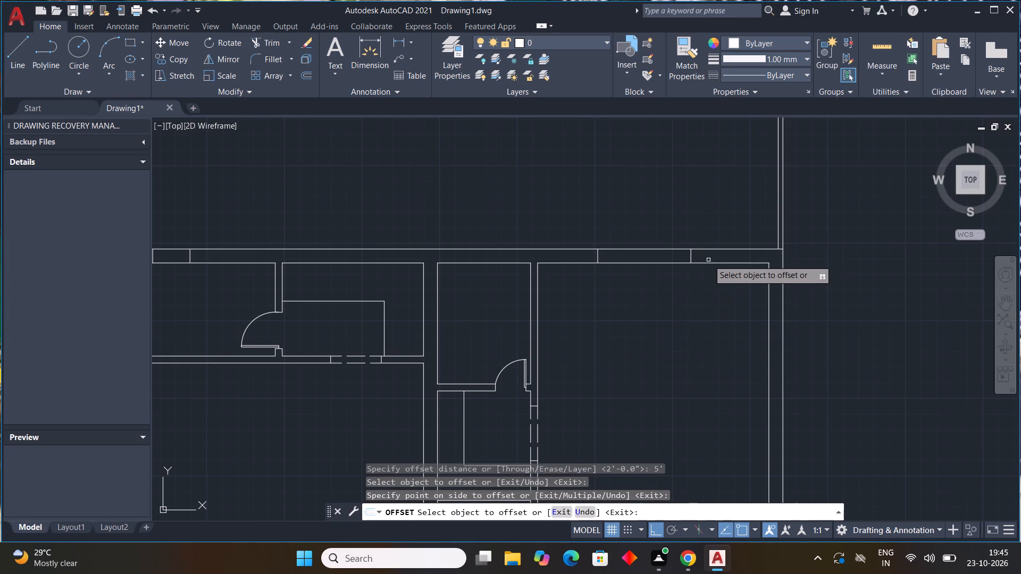
{"action": "key", "text": "Escape"}
Offset the upper-left room's top inner wall line outward twice at 3" spacing to form the window's glazing lines.
{"action": "scroll", "coordinate": [708, 260], "scroll_direction": "down", "scroll_amount": 4}
{"action": "scroll", "coordinate": [655, 259], "scroll_direction": "up", "scroll_amount": 3}
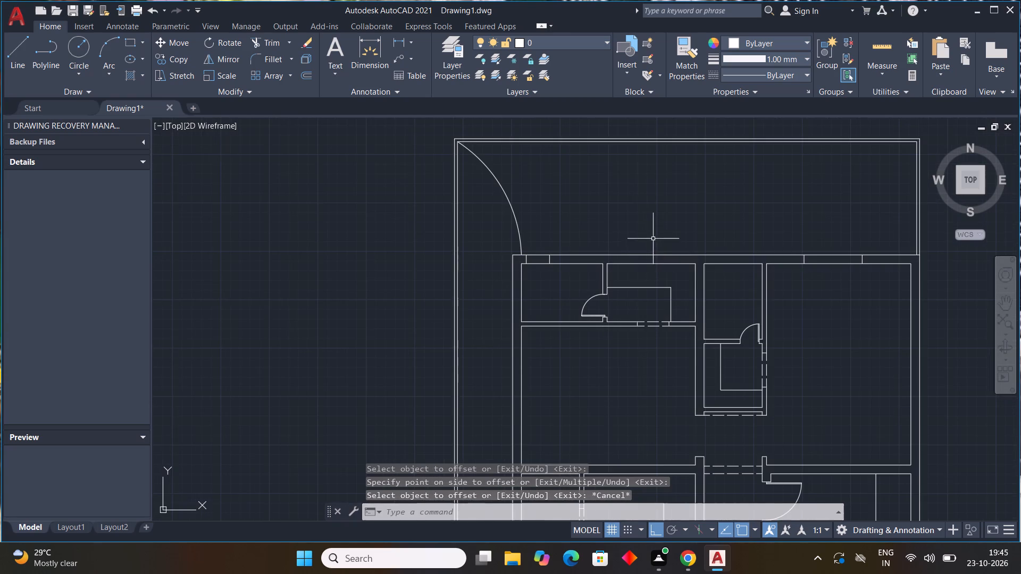
{"action": "middle_click_drag", "start_coordinate": [618, 208], "coordinate": [616, 199]}
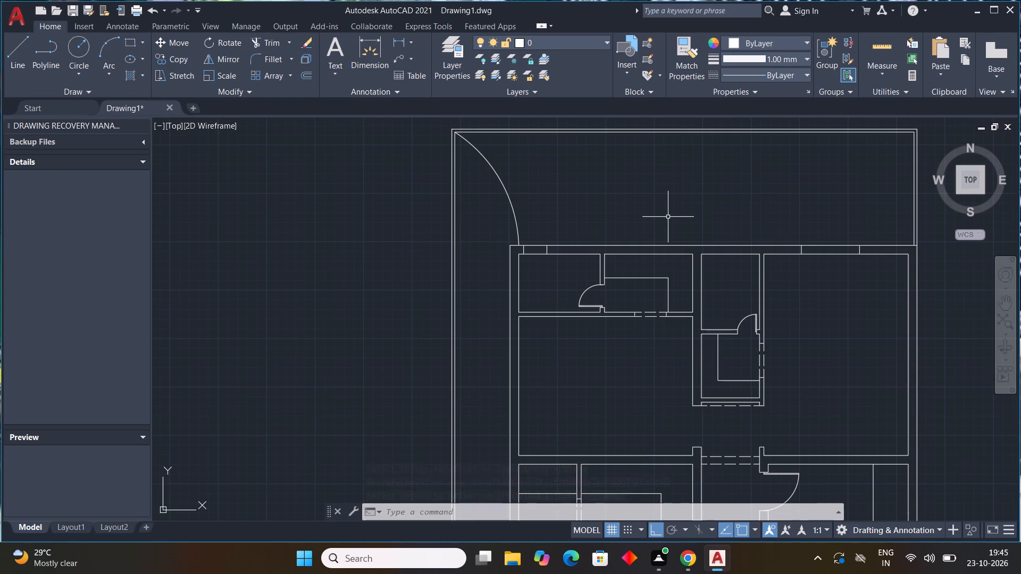
{"action": "type", "text": "off"}
{"action": "key", "text": "space"}
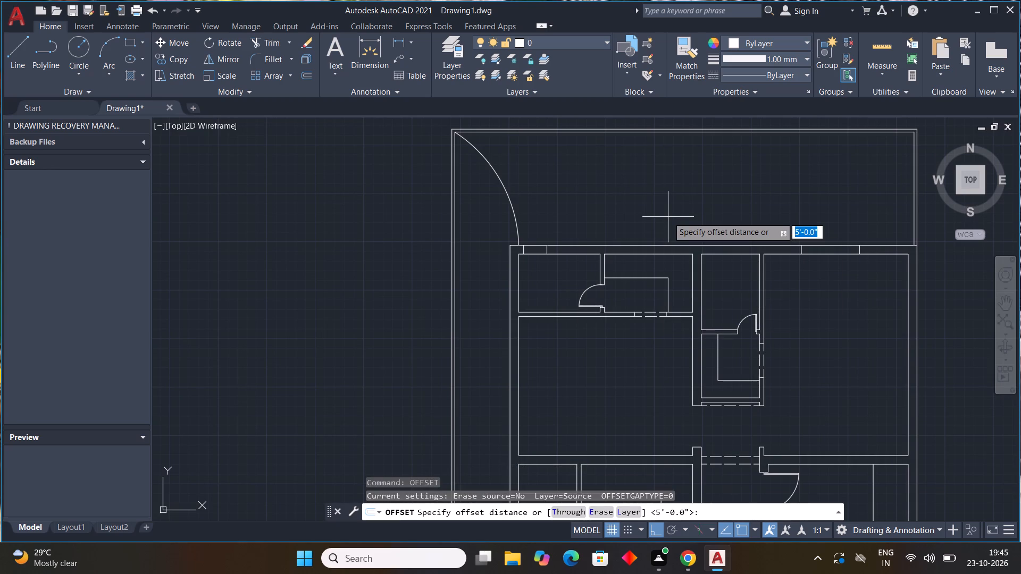
{"action": "key", "text": "3"}
{"action": "key", "text": "shift+quotedbl"}
{"action": "key", "text": "Return"}
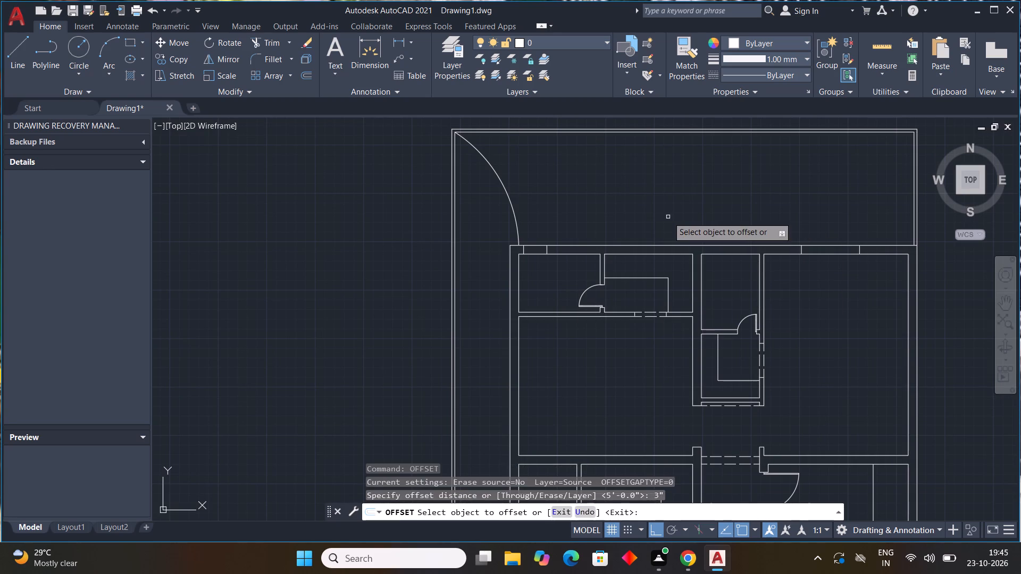
{"action": "left_click", "coordinate": [563, 254]}
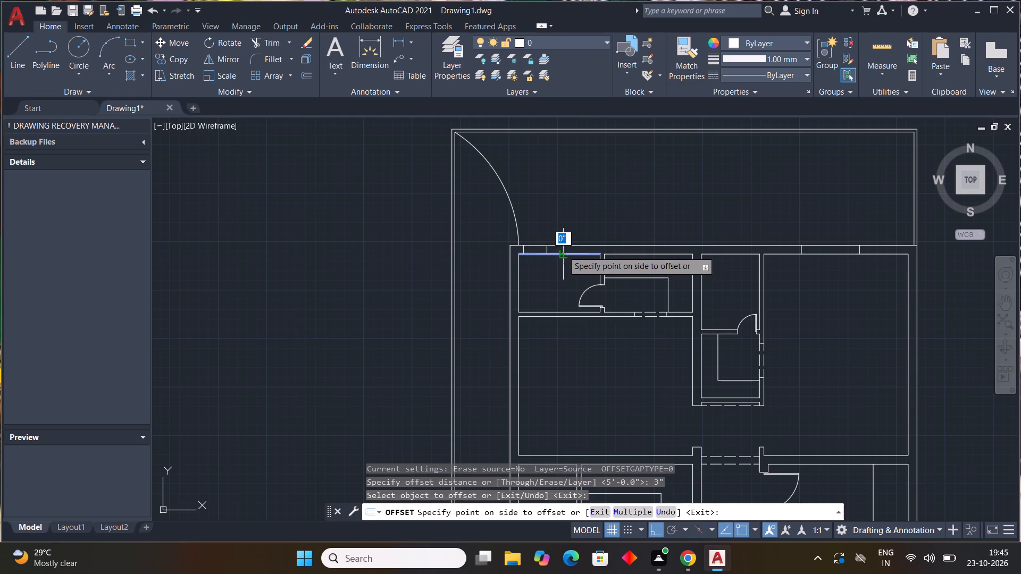
{"action": "left_click", "coordinate": [563, 248]}
{"action": "scroll", "coordinate": [563, 249], "scroll_direction": "up", "scroll_amount": 2}
{"action": "left_click", "coordinate": [563, 254]}
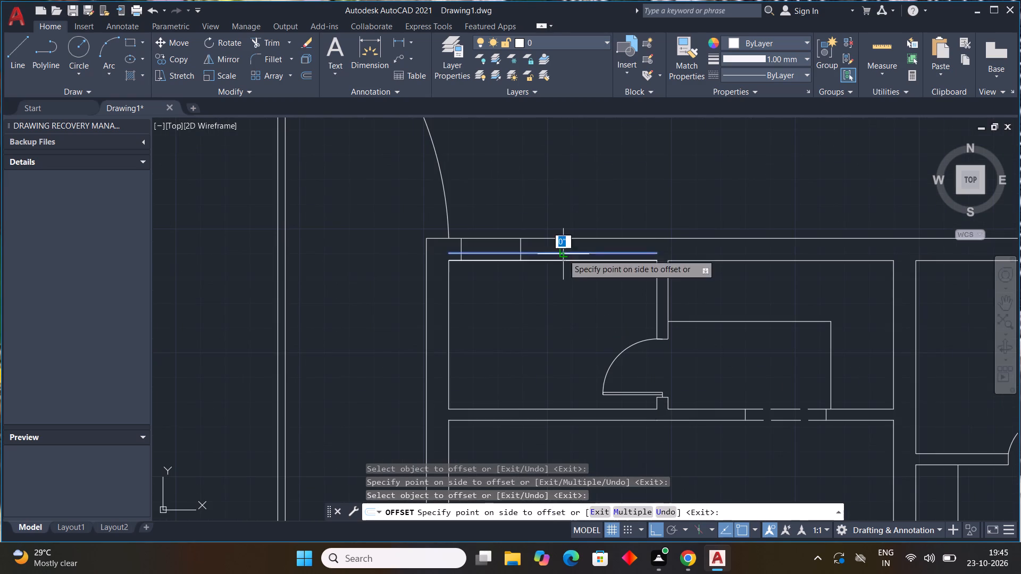
{"action": "left_click", "coordinate": [563, 246]}
Offset the upper-right room's top inner wall line outward twice at 3" spacing within the exterior wall.
{"action": "scroll", "coordinate": [639, 295], "scroll_direction": "down", "scroll_amount": 1}
{"action": "middle_click_drag", "start_coordinate": [634, 294], "coordinate": [269, 251]}
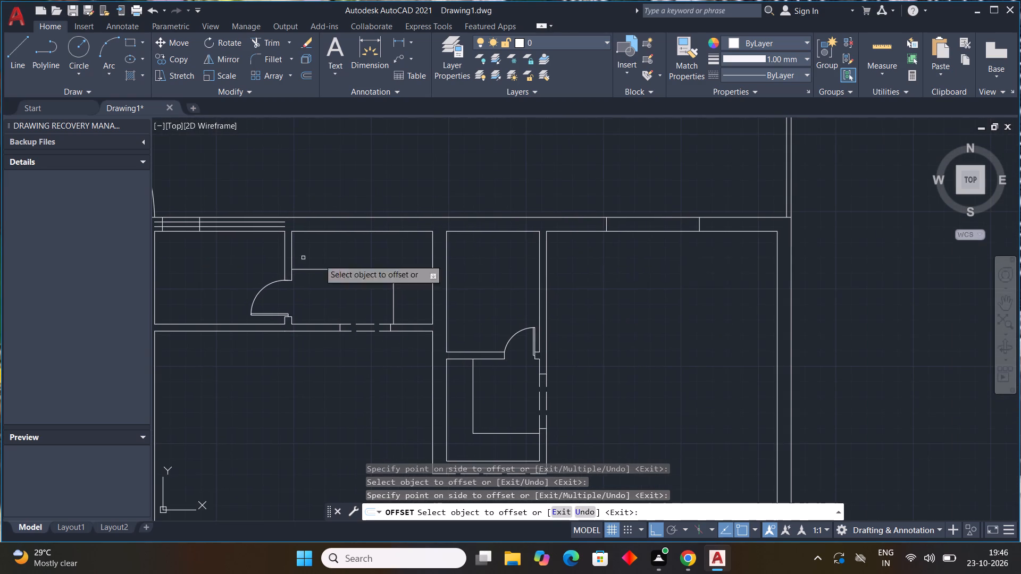
{"action": "left_click", "coordinate": [665, 232]}
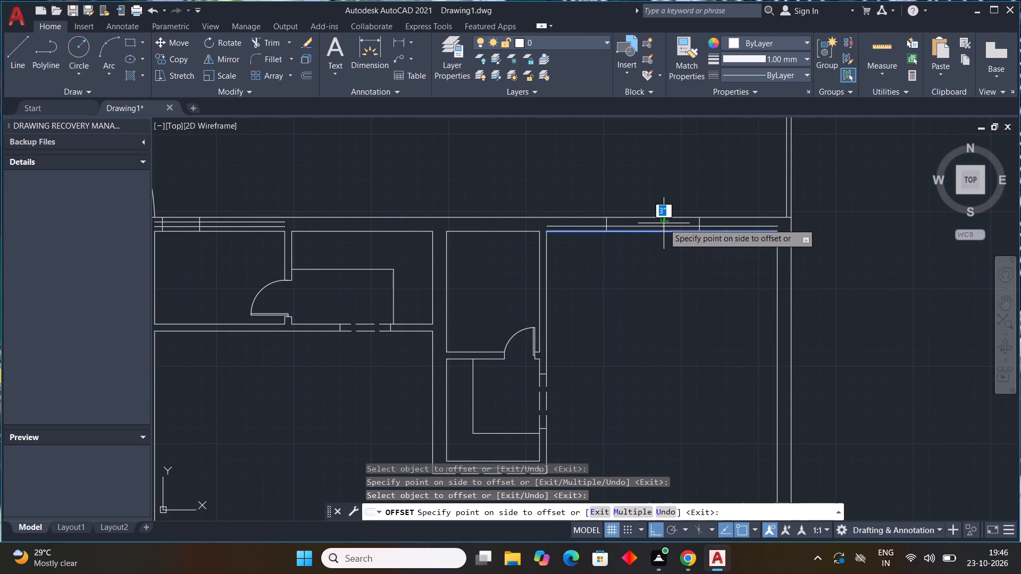
{"action": "left_click", "coordinate": [664, 223]}
{"action": "left_click", "coordinate": [665, 226]}
{"action": "left_click", "coordinate": [664, 219]}
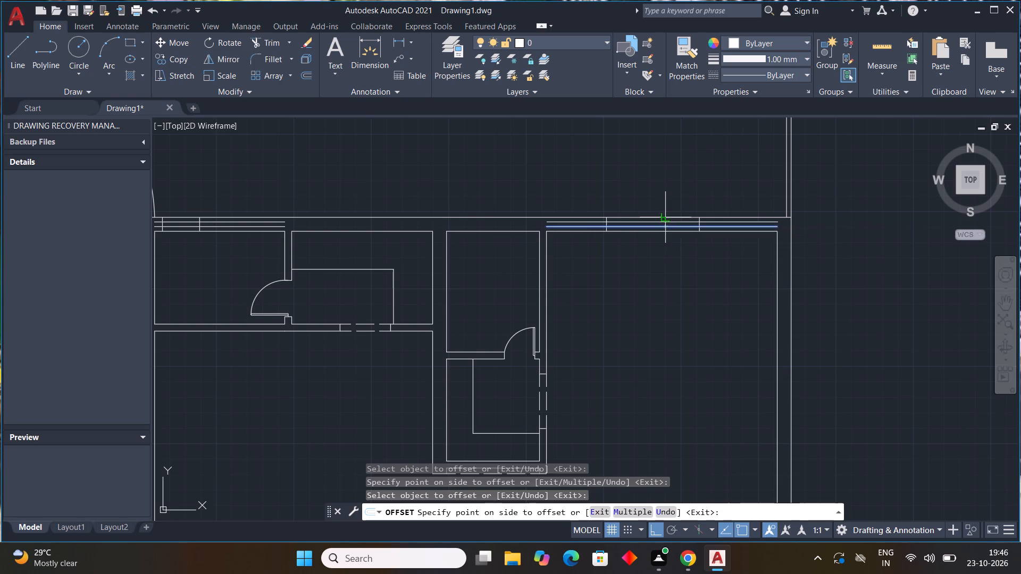
{"action": "key", "text": "Escape"}
{"action": "key", "text": "Escape"}
{"action": "key", "text": "Escape"}
{"action": "key", "text": "Escape"}
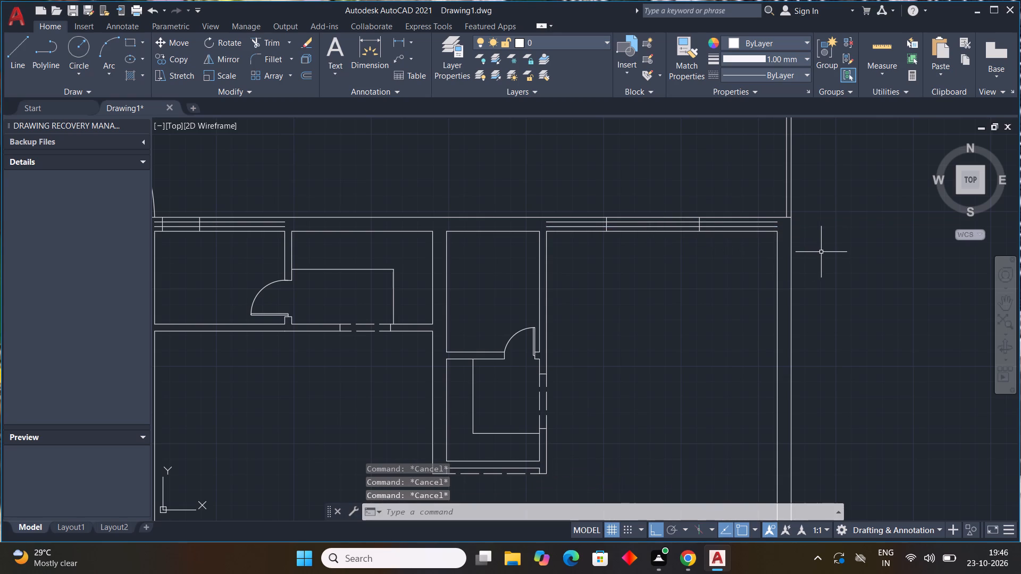
Trim both glazing lines above the upper-right room back to the two sides of the 5' window opening.
{"action": "type", "text": "tr"}
{"action": "key", "text": "space"}
{"action": "scroll", "coordinate": [745, 228], "scroll_direction": "up", "scroll_amount": 2}
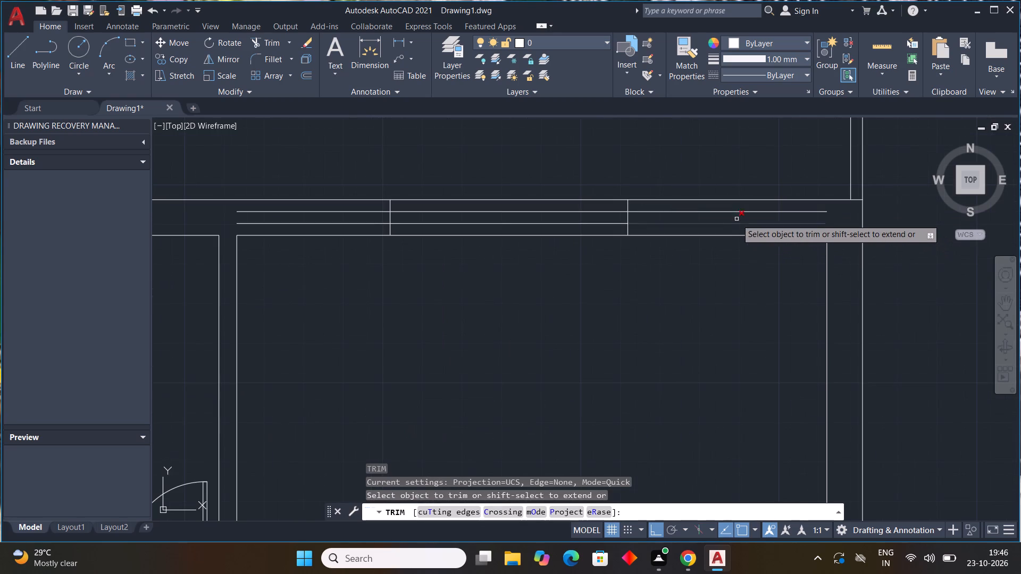
{"action": "left_click", "coordinate": [733, 212]}
{"action": "left_click", "coordinate": [735, 223]}
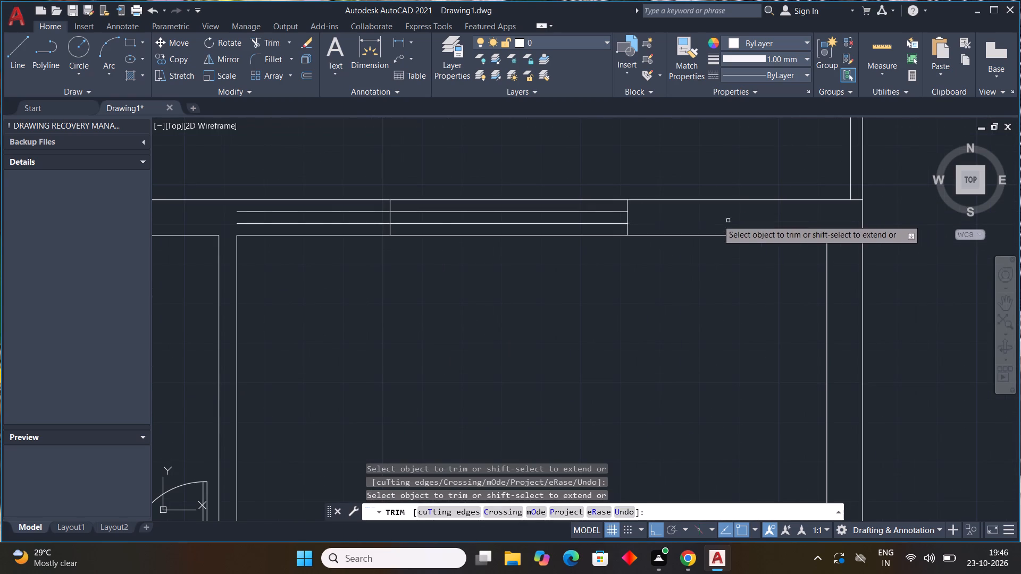
{"action": "left_click", "coordinate": [333, 223]}
{"action": "left_click", "coordinate": [339, 213]}
Trim both glazing lines above the upper-left room back to the two sides of the 2' window opening.
{"action": "scroll", "coordinate": [375, 264], "scroll_direction": "down", "scroll_amount": 2}
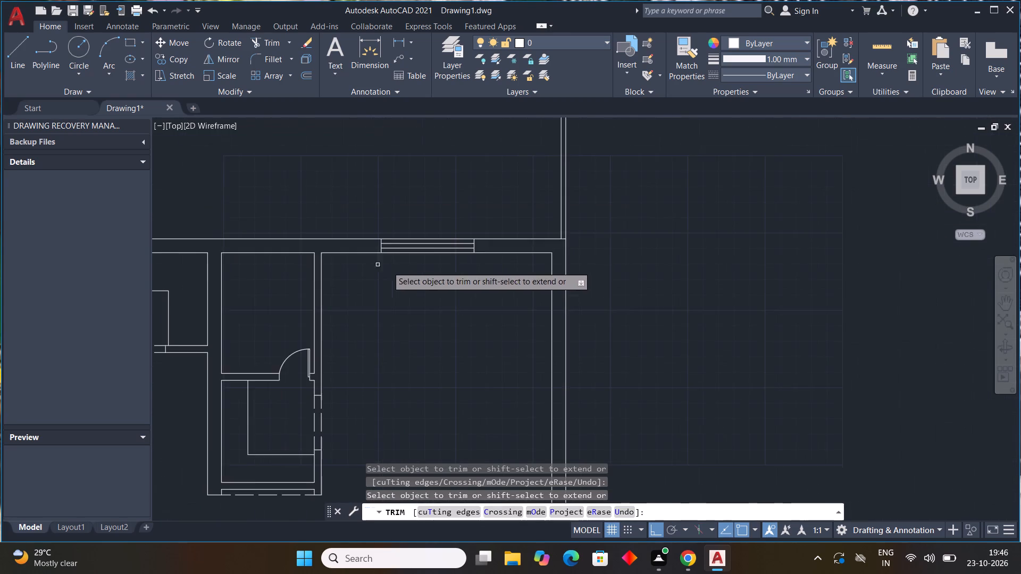
{"action": "middle_click_drag", "start_coordinate": [411, 267], "coordinate": [753, 229]}
{"action": "scroll", "coordinate": [388, 214], "scroll_direction": "up", "scroll_amount": 1}
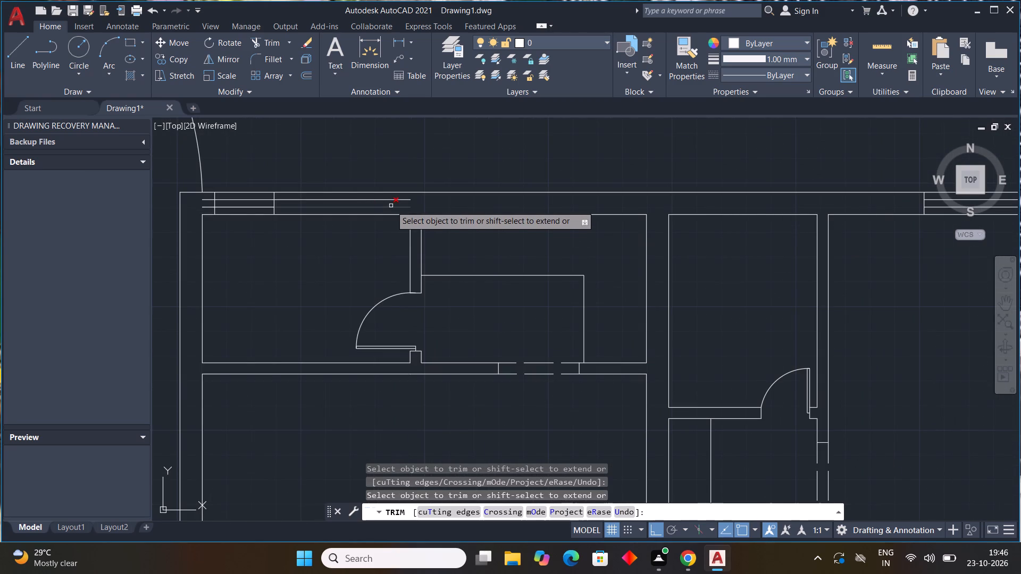
{"action": "left_click", "coordinate": [391, 205]}
{"action": "left_click", "coordinate": [391, 201]}
{"action": "middle_click_drag", "start_coordinate": [368, 203], "coordinate": [555, 206]}
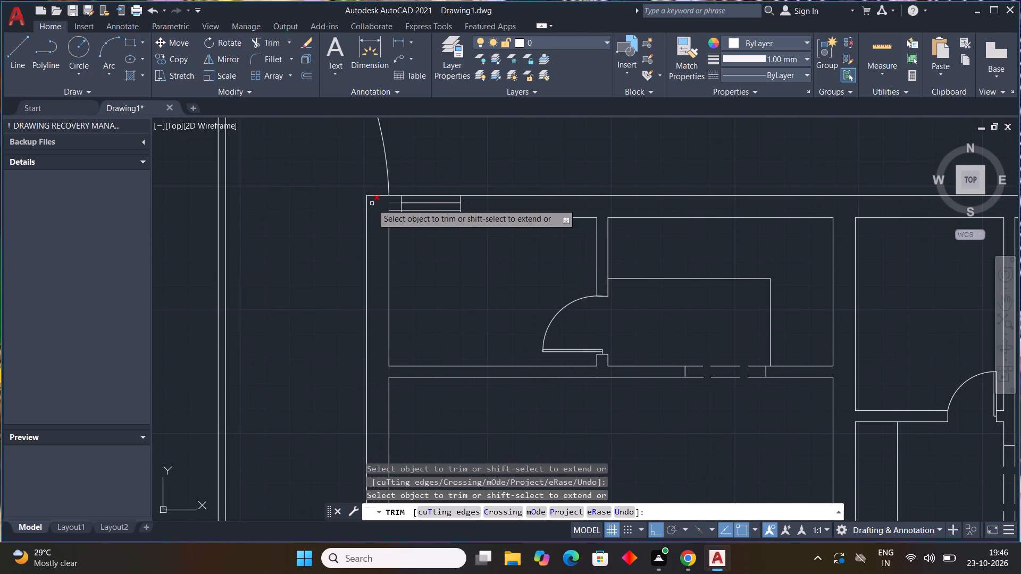
{"action": "scroll", "coordinate": [387, 204], "scroll_direction": "up", "scroll_amount": 2}
{"action": "left_click_drag", "start_coordinate": [407, 221], "coordinate": [410, 195]}
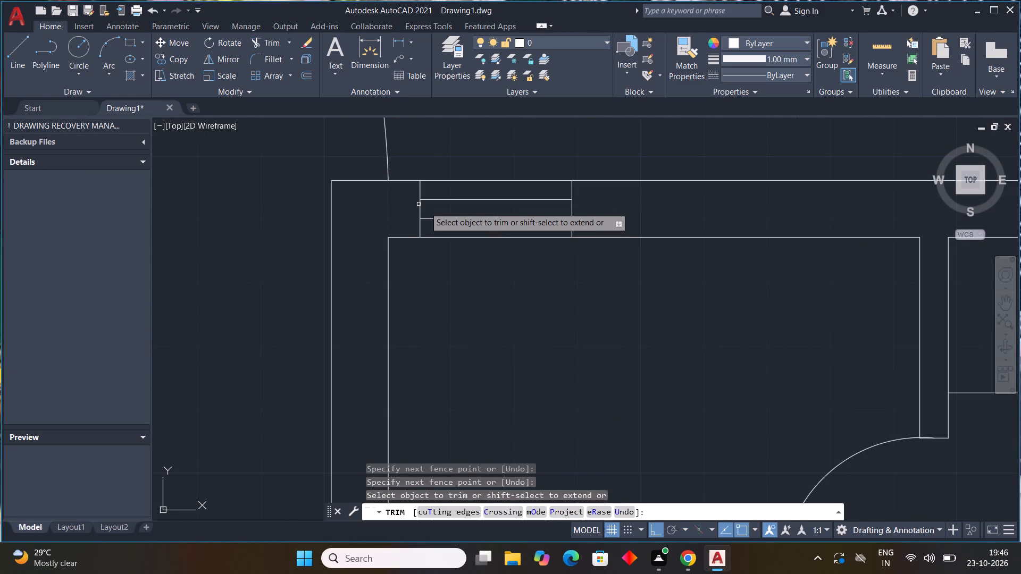
{"action": "key", "text": "Escape"}
{"action": "key", "text": "Escape"}
{"action": "key", "text": "Escape"}
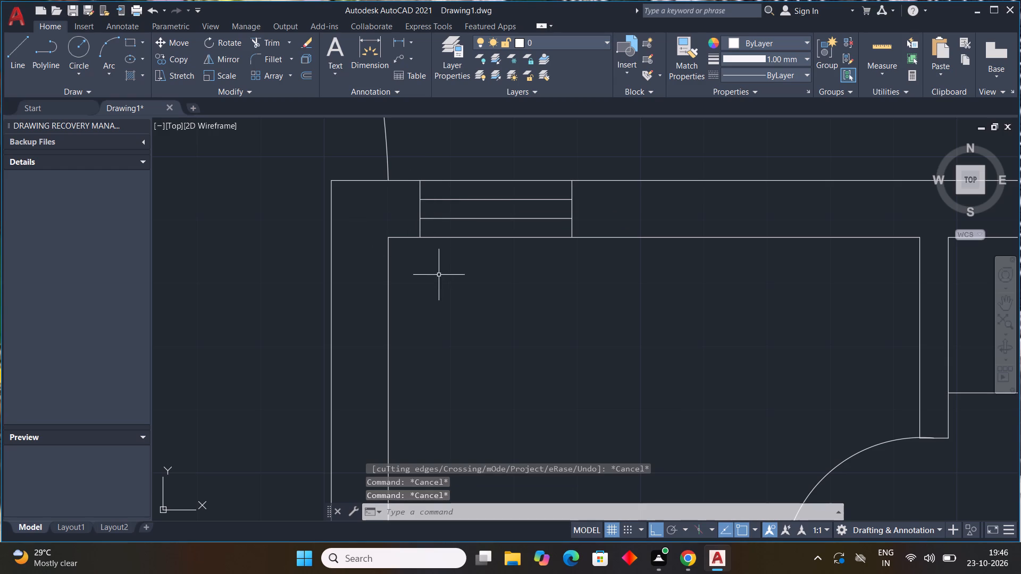
{"action": "key", "text": "Escape"}
Copy the upper-left room's 2' window about 15'-9" right along the top wall, above the narrow middle room.
{"action": "scroll", "coordinate": [514, 281], "scroll_direction": "down", "scroll_amount": 3}
{"action": "middle_click_drag", "start_coordinate": [573, 323], "coordinate": [546, 286]}
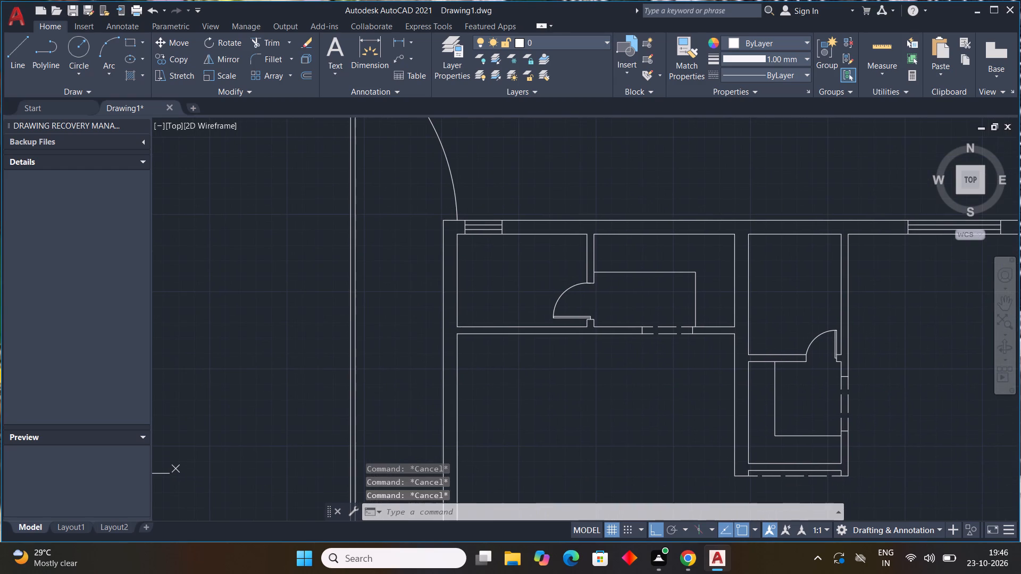
{"action": "scroll", "coordinate": [501, 271], "scroll_direction": "up", "scroll_amount": 1}
{"action": "middle_click_drag", "start_coordinate": [501, 270], "coordinate": [505, 277]}
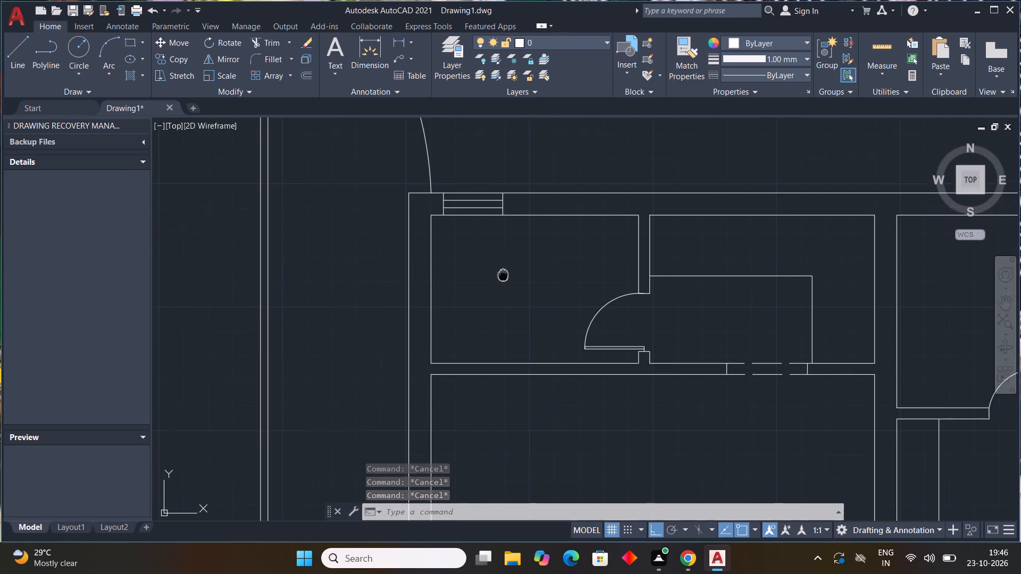
{"action": "middle_click_drag", "start_coordinate": [505, 277], "coordinate": [568, 322]}
{"action": "middle_click", "coordinate": [570, 320]}
{"action": "scroll", "coordinate": [571, 255], "scroll_direction": "up", "scroll_amount": 1}
{"action": "left_click", "coordinate": [572, 242]}
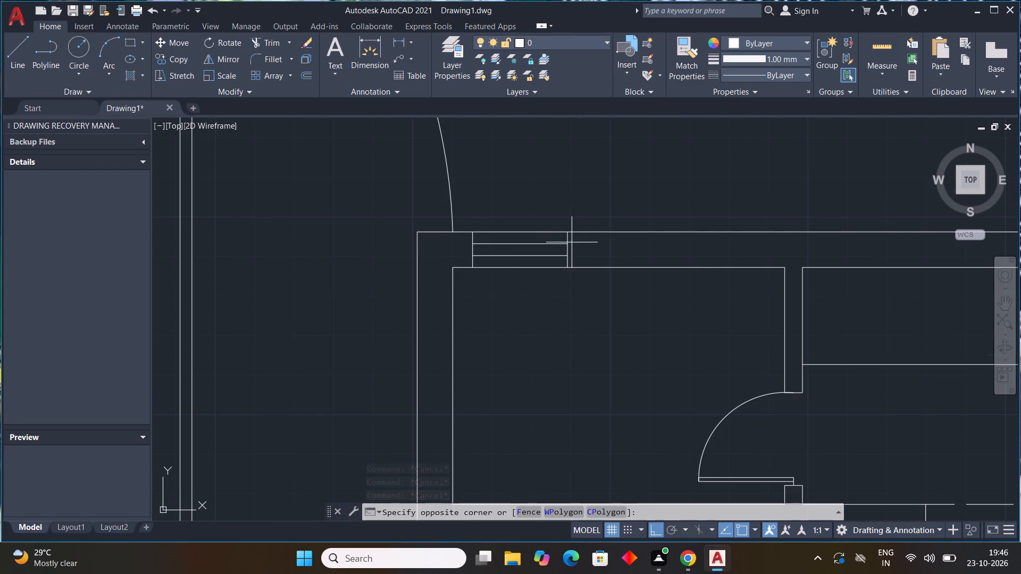
{"action": "left_click", "coordinate": [465, 257]}
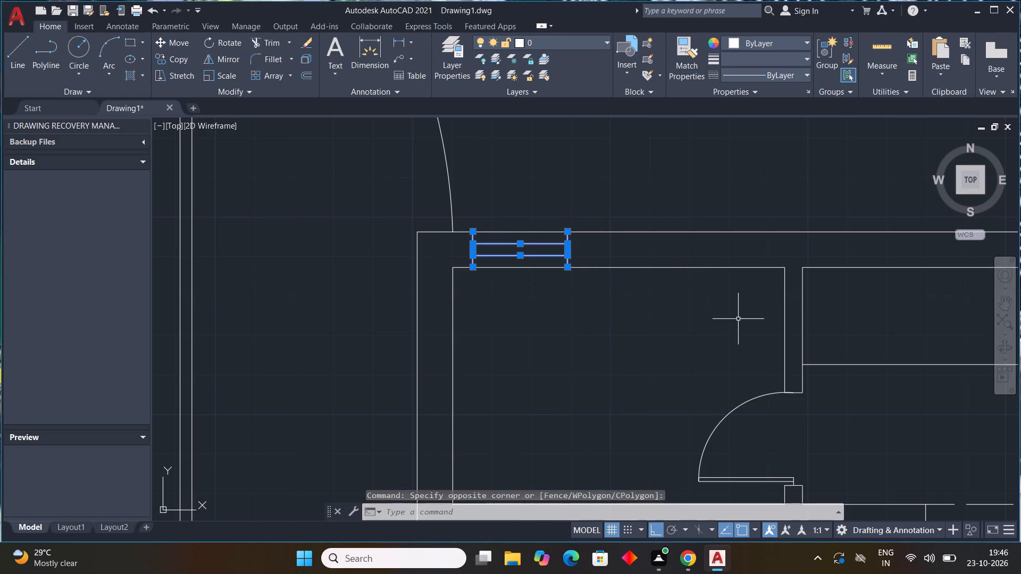
{"action": "key", "text": "c"}
{"action": "key", "text": "o"}
{"action": "key", "text": "space"}
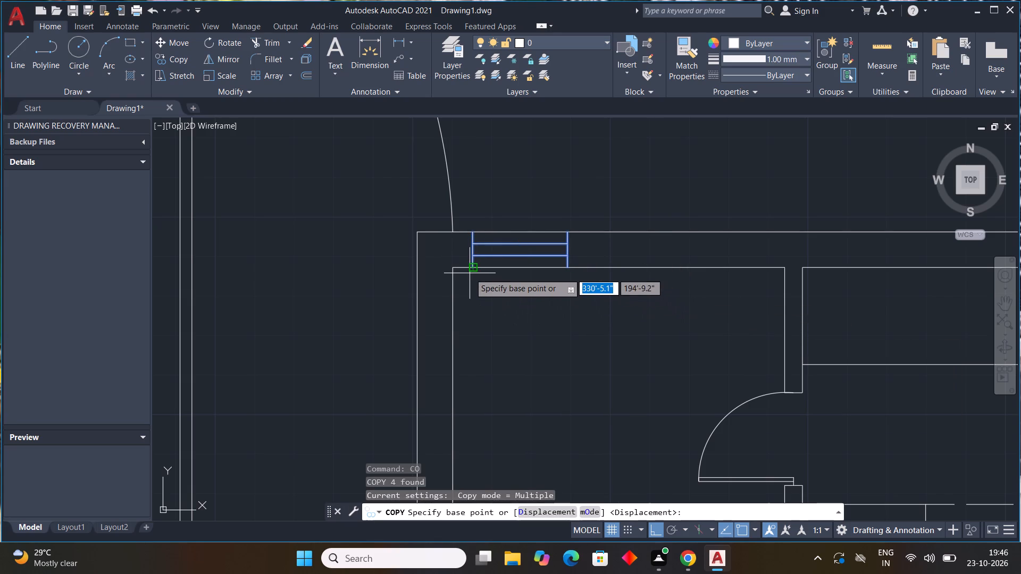
{"action": "left_click", "coordinate": [470, 272]}
{"action": "middle_click_drag", "start_coordinate": [619, 271], "coordinate": [348, 261]}
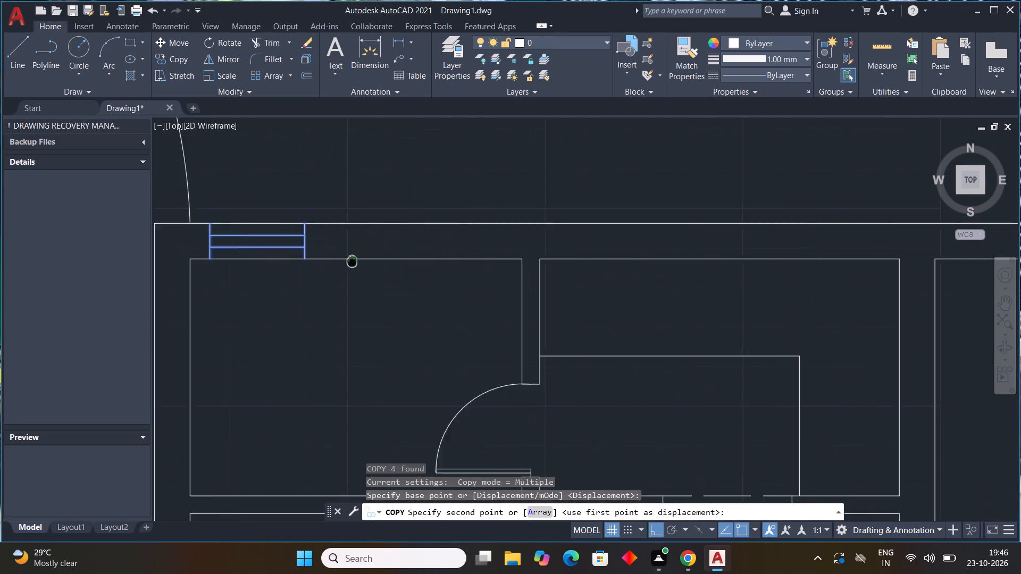
{"action": "middle_click_drag", "start_coordinate": [348, 261], "coordinate": [282, 252]}
{"action": "middle_click_drag", "start_coordinate": [735, 274], "coordinate": [370, 259]}
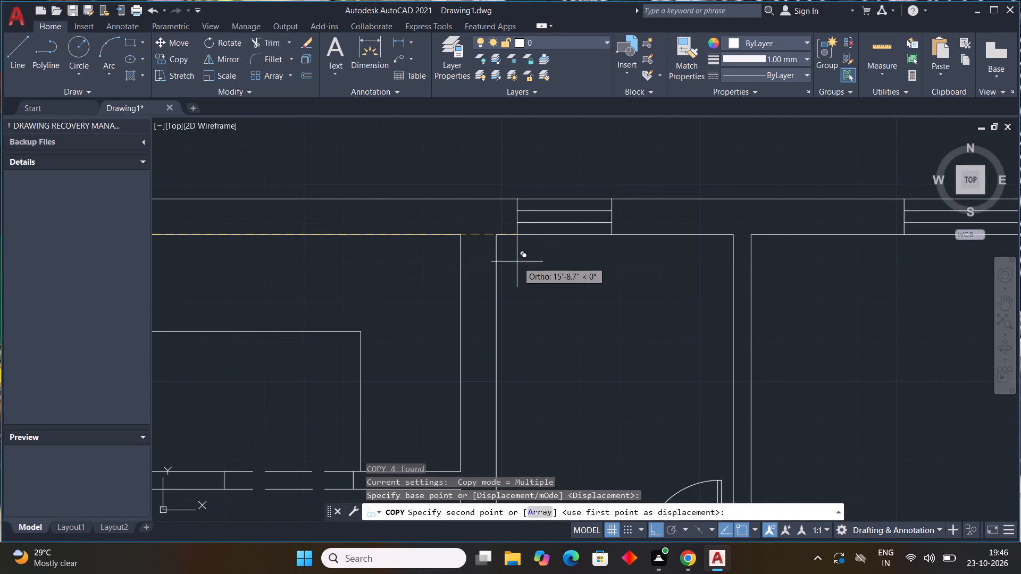
{"action": "left_click", "coordinate": [526, 259]}
{"action": "key", "text": "Escape"}
{"action": "scroll", "coordinate": [508, 307], "scroll_direction": "down", "scroll_amount": 2}
{"action": "scroll", "coordinate": [554, 331], "scroll_direction": "down", "scroll_amount": 2}
{"action": "middle_click_drag", "start_coordinate": [601, 369], "coordinate": [604, 278]}
{"action": "scroll", "coordinate": [642, 267], "scroll_direction": "up", "scroll_amount": 1}
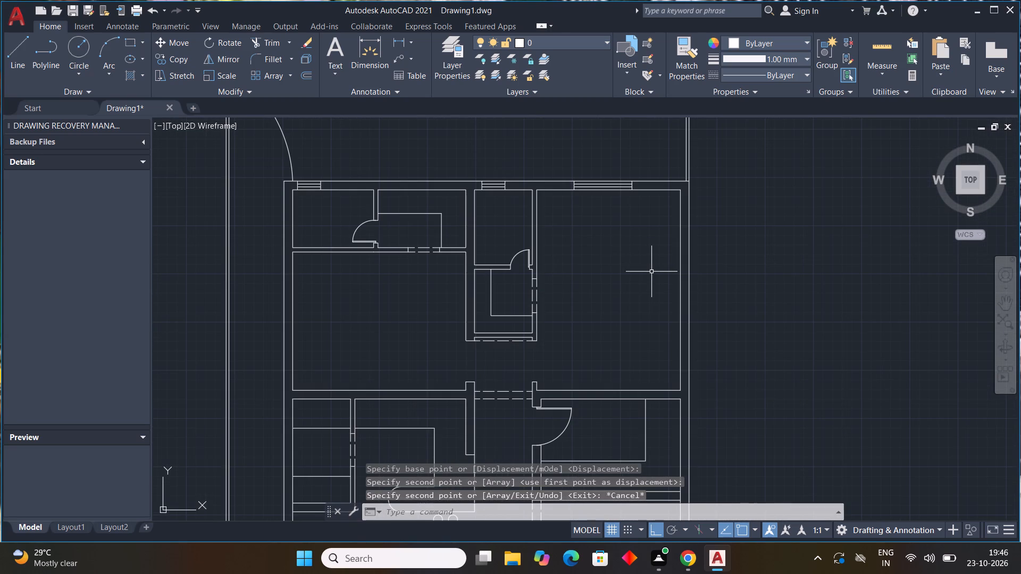
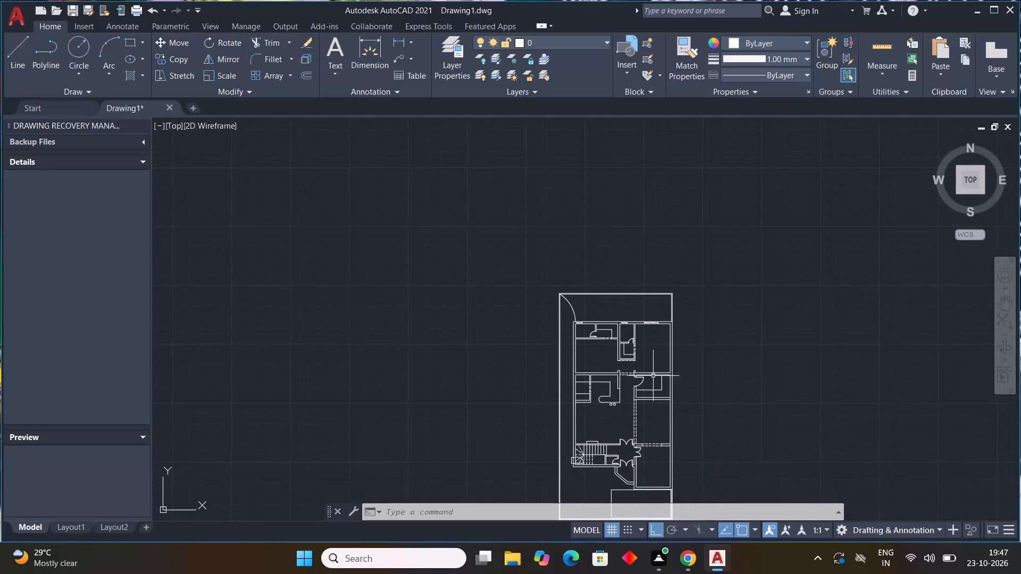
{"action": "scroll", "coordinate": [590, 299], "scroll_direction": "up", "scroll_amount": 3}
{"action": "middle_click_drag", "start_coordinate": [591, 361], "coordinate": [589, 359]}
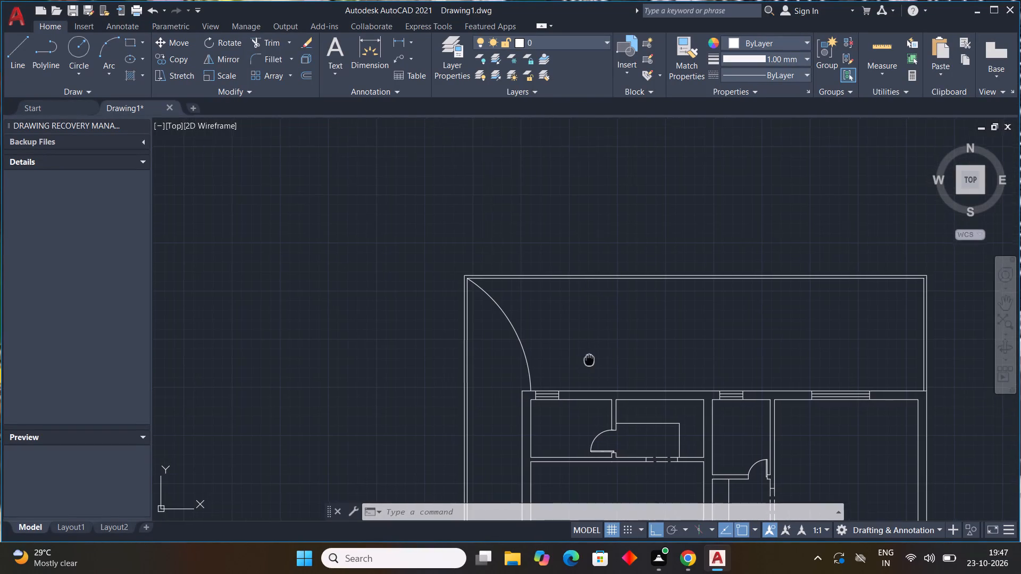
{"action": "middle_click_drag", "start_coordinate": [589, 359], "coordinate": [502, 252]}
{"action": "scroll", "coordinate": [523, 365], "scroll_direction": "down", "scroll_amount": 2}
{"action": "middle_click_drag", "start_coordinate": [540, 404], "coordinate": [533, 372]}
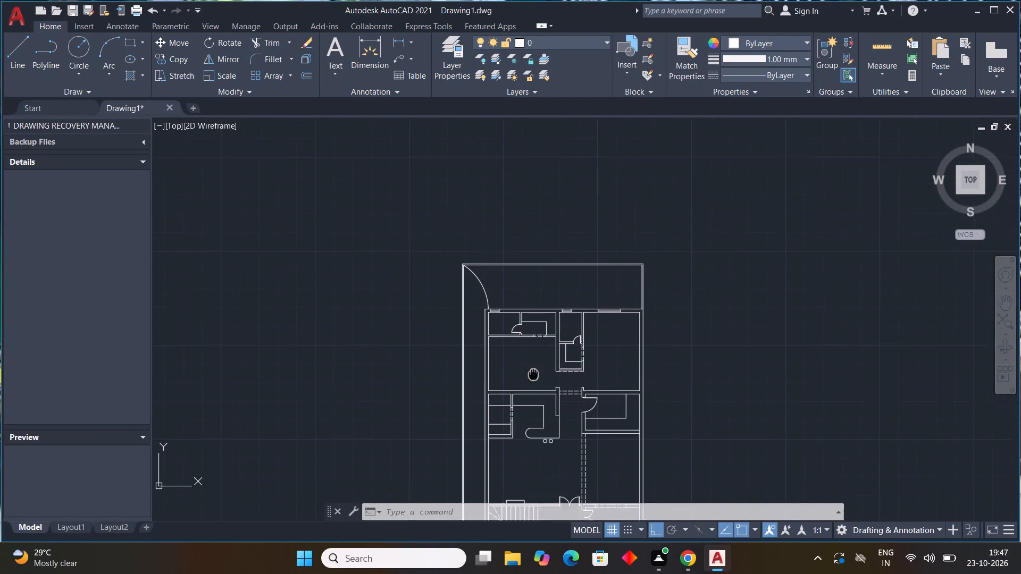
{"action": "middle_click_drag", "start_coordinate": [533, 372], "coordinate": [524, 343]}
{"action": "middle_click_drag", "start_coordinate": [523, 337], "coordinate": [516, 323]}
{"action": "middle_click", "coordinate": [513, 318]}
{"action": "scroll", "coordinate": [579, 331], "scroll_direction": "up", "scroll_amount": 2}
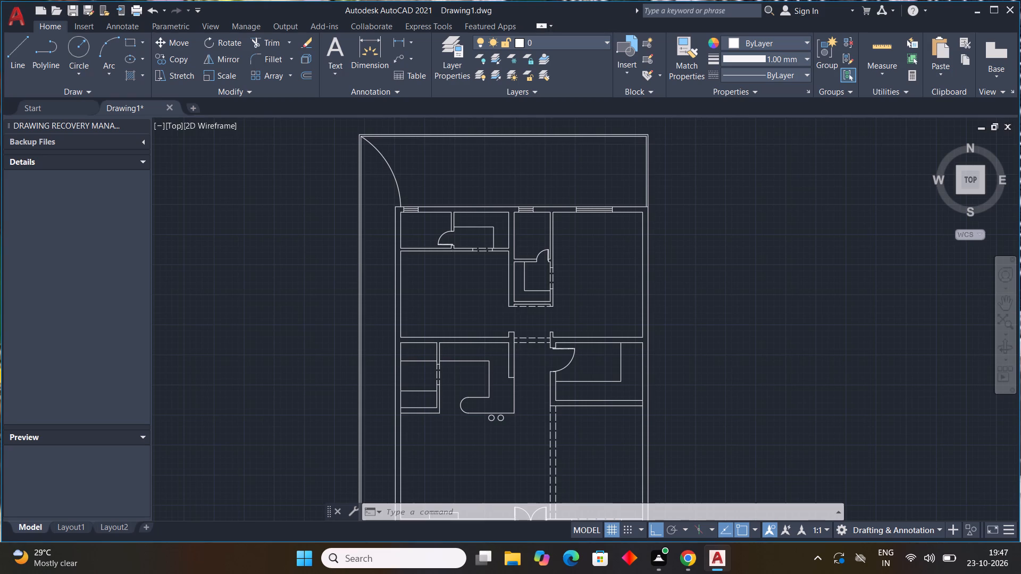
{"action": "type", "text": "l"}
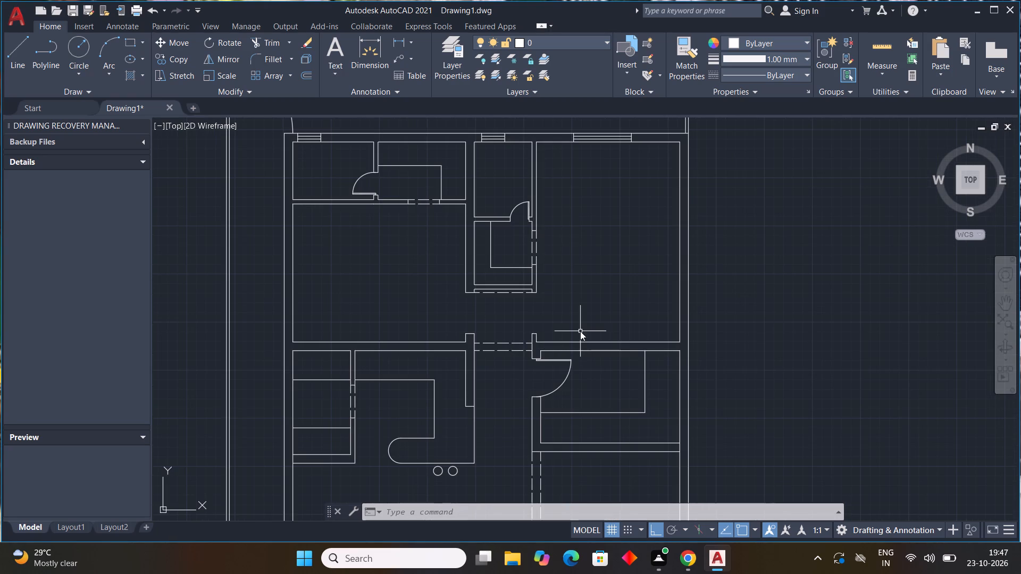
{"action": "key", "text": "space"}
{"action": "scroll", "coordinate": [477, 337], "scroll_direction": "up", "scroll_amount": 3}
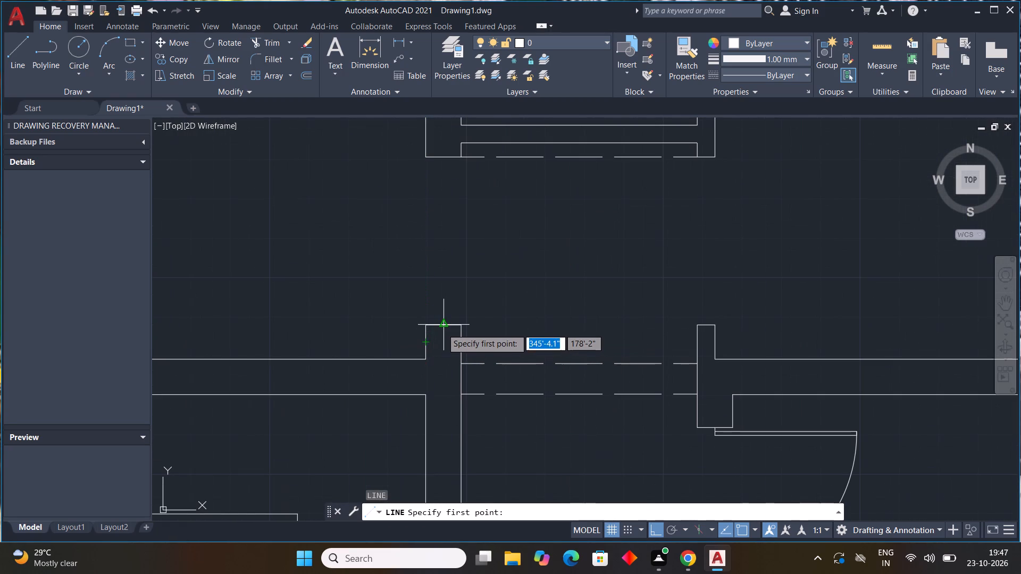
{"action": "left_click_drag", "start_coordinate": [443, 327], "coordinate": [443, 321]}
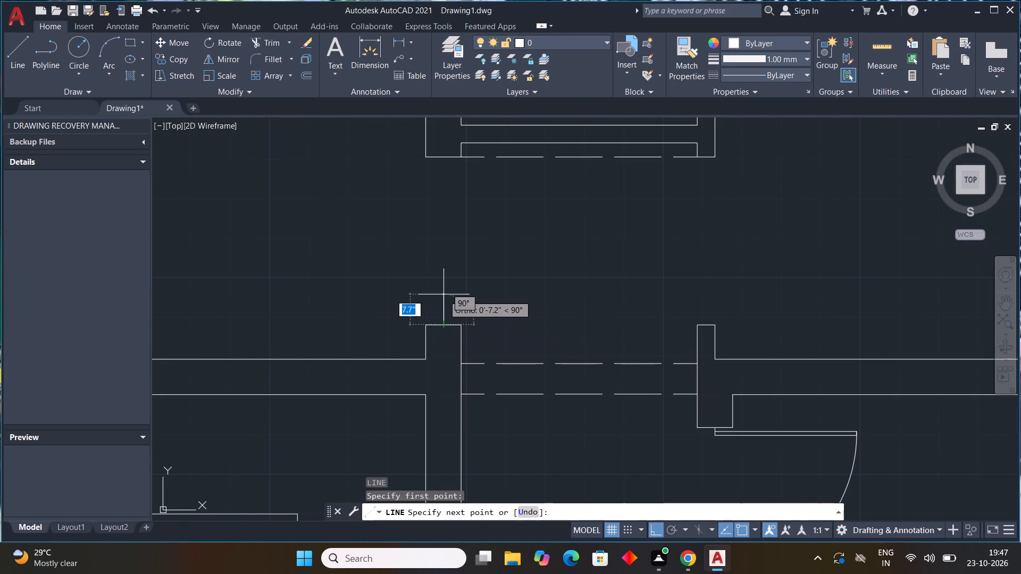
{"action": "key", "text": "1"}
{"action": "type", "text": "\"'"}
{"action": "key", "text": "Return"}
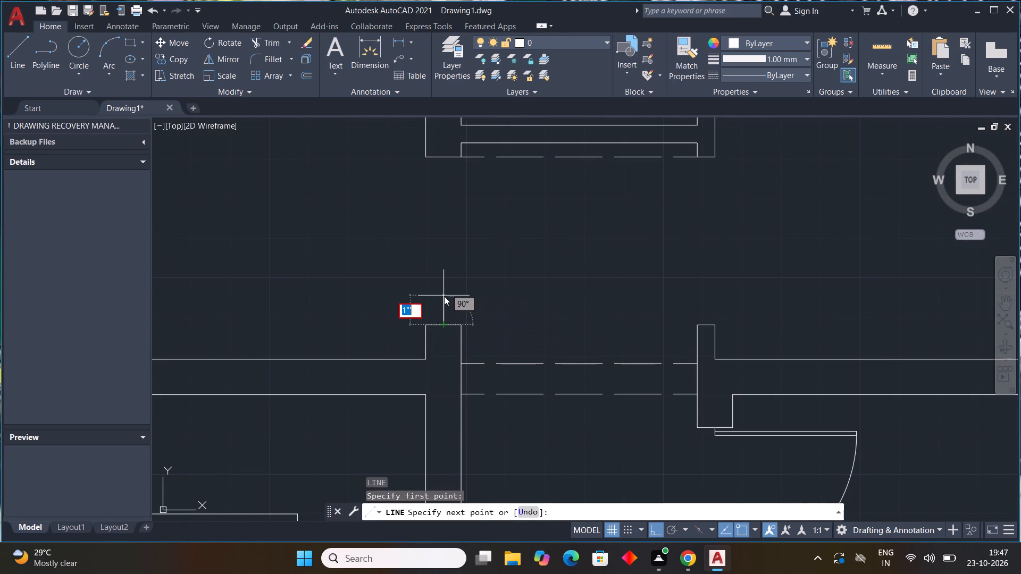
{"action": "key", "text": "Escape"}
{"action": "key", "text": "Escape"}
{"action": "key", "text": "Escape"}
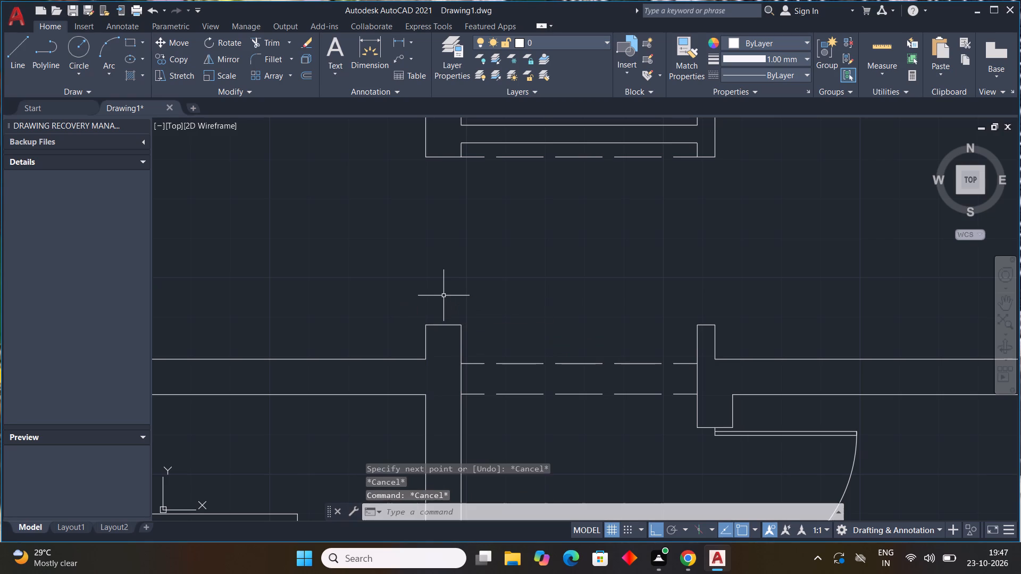
Draw a 3' by 1" door leaf extending left, raised 1" from the top midpoint of the passage opening's left jamb.
{"action": "type", "text": "l"}
{"action": "key", "text": "space"}
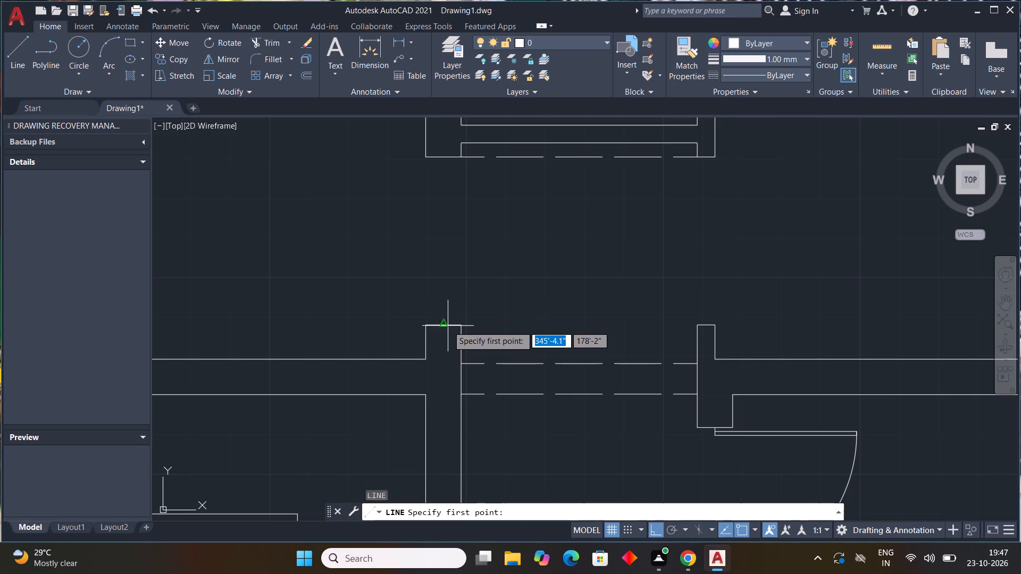
{"action": "left_click", "coordinate": [446, 326]}
{"action": "type", "text": "1\""}
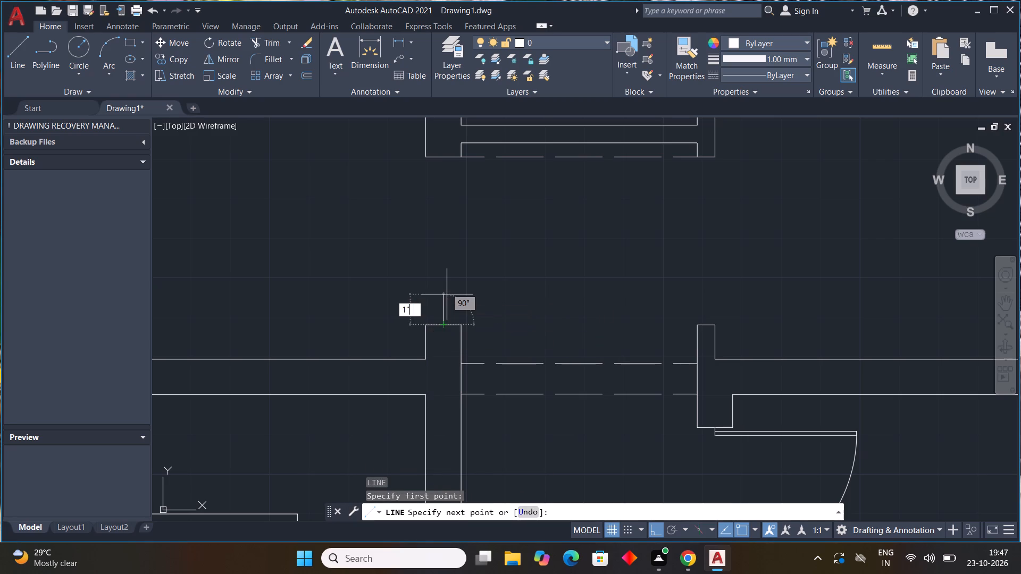
{"action": "key", "text": "Return"}
{"action": "scroll", "coordinate": [302, 281], "scroll_direction": "down", "scroll_amount": 1}
{"action": "middle_click_drag", "start_coordinate": [322, 282], "coordinate": [405, 240]}
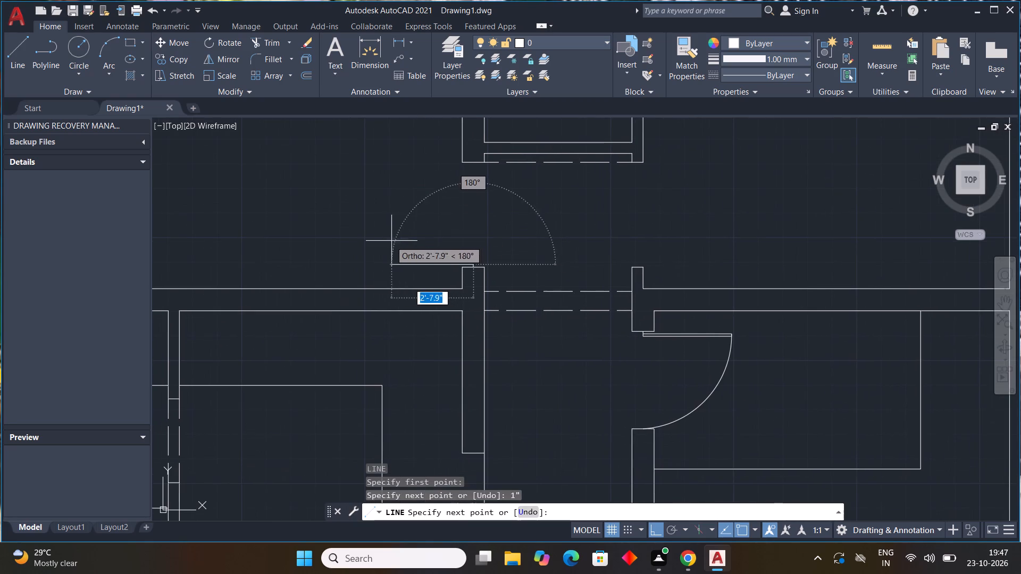
{"action": "key", "text": "3"}
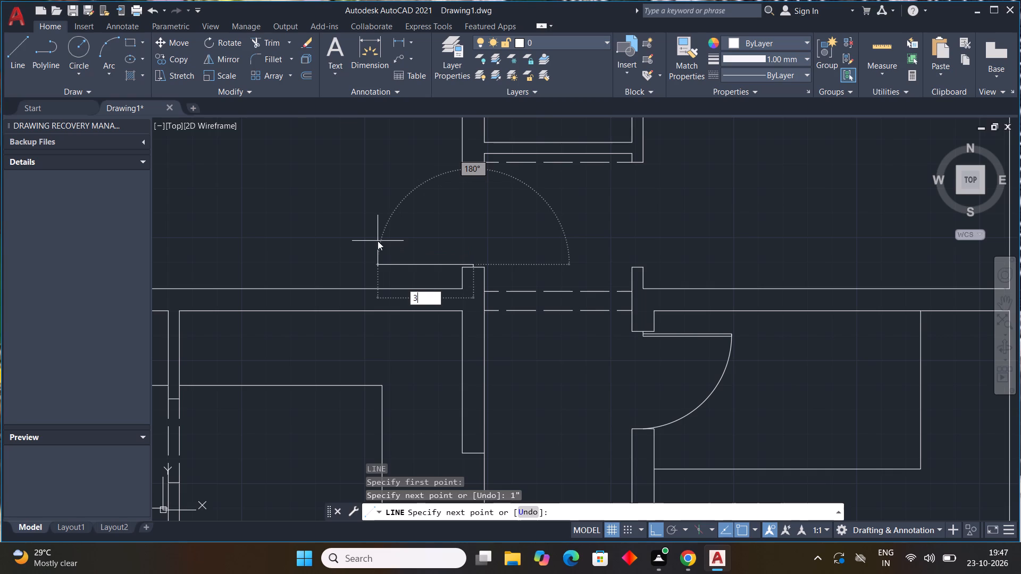
{"action": "key", "text": "apostrophe"}
{"action": "key", "text": "Return"}
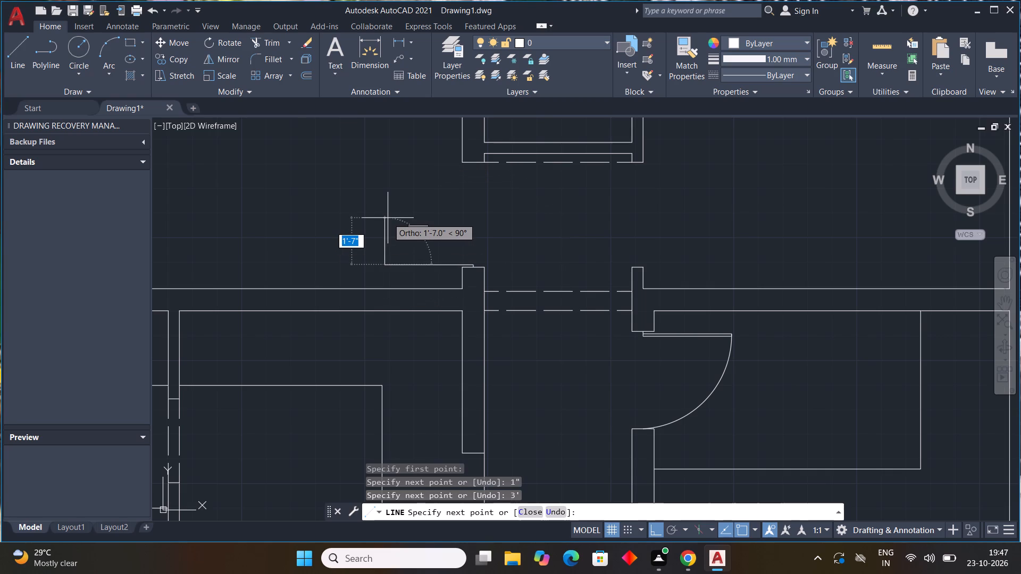
{"action": "key", "text": "1"}
{"action": "key", "text": "shift+quotedbl"}
{"action": "key", "text": "Return"}
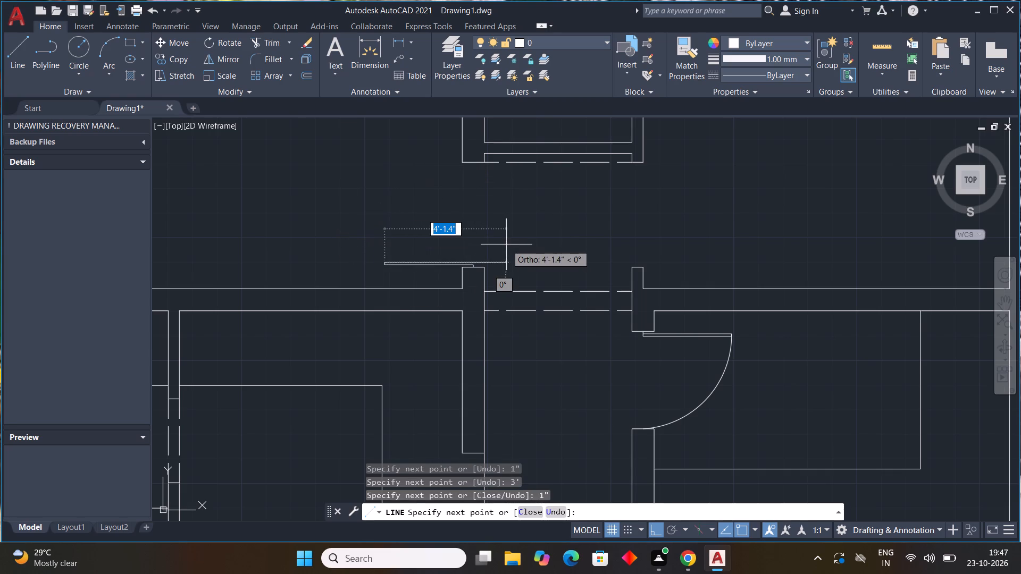
{"action": "scroll", "coordinate": [483, 248], "scroll_direction": "up", "scroll_amount": 2}
{"action": "middle_click_drag", "start_coordinate": [482, 250], "coordinate": [535, 184]}
{"action": "scroll", "coordinate": [522, 204], "scroll_direction": "up", "scroll_amount": 3}
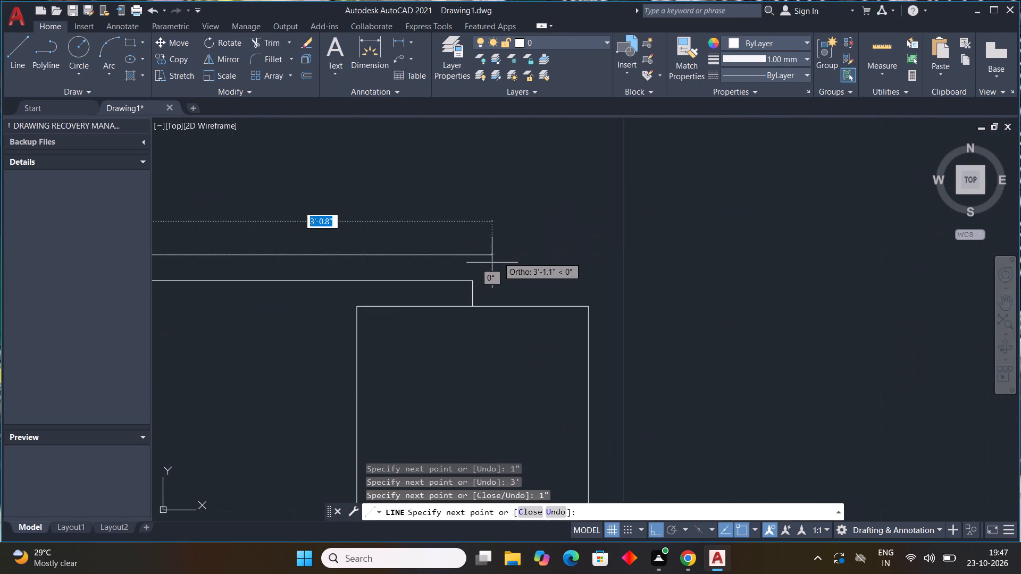
{"action": "left_click", "coordinate": [473, 257]}
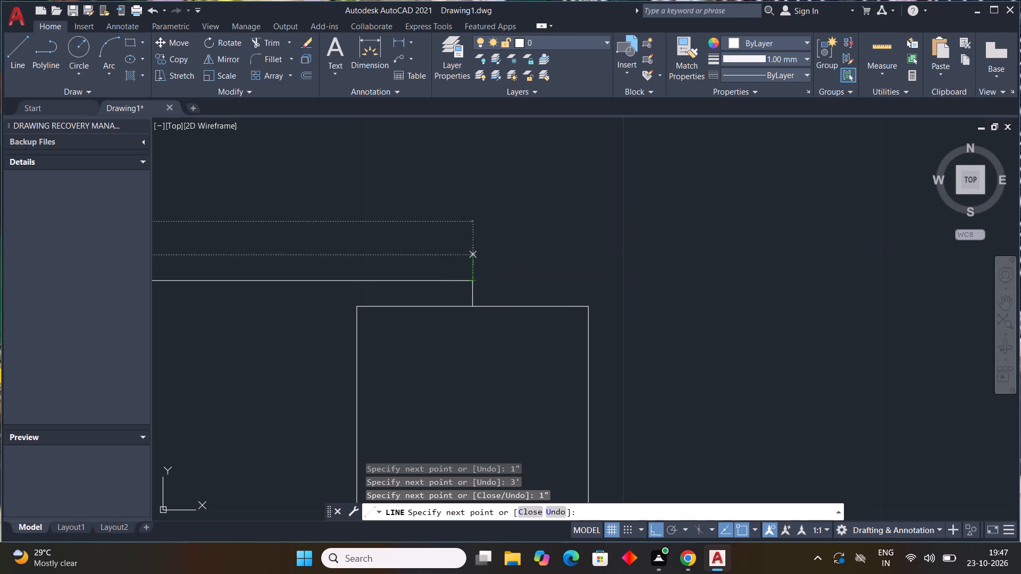
{"action": "left_click", "coordinate": [474, 285]}
{"action": "key", "text": "Escape"}
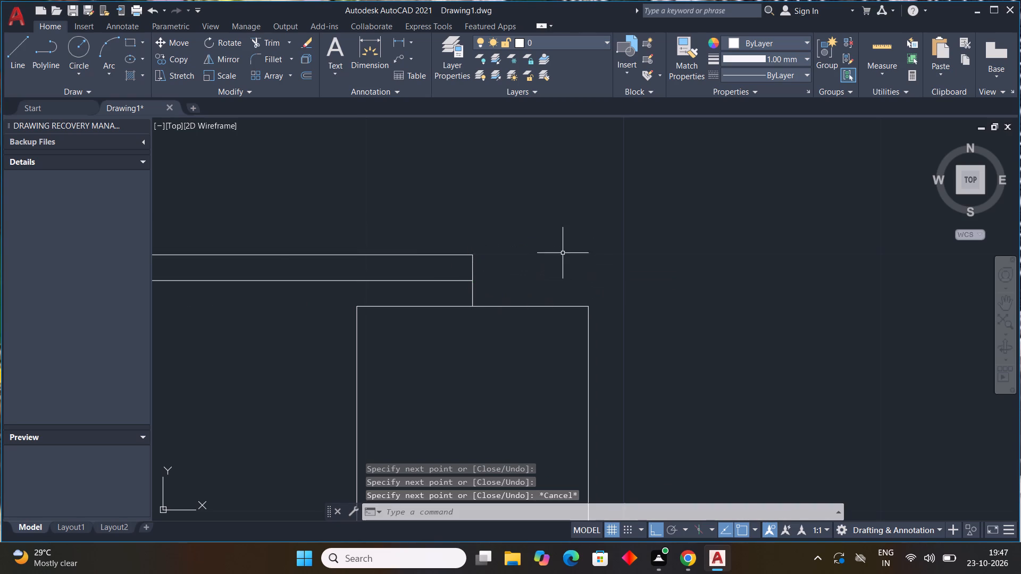
Draw a matching 3' by 1" door leaf extending right, raised 1" from the top midpoint of the opening's right jamb.
{"action": "scroll", "coordinate": [563, 254], "scroll_direction": "down", "scroll_amount": 2}
{"action": "middle_click_drag", "start_coordinate": [626, 254], "coordinate": [600, 235]}
{"action": "scroll", "coordinate": [625, 252], "scroll_direction": "down", "scroll_amount": 2}
{"action": "scroll", "coordinate": [693, 254], "scroll_direction": "down", "scroll_amount": 1}
{"action": "middle_click_drag", "start_coordinate": [692, 254], "coordinate": [522, 252]}
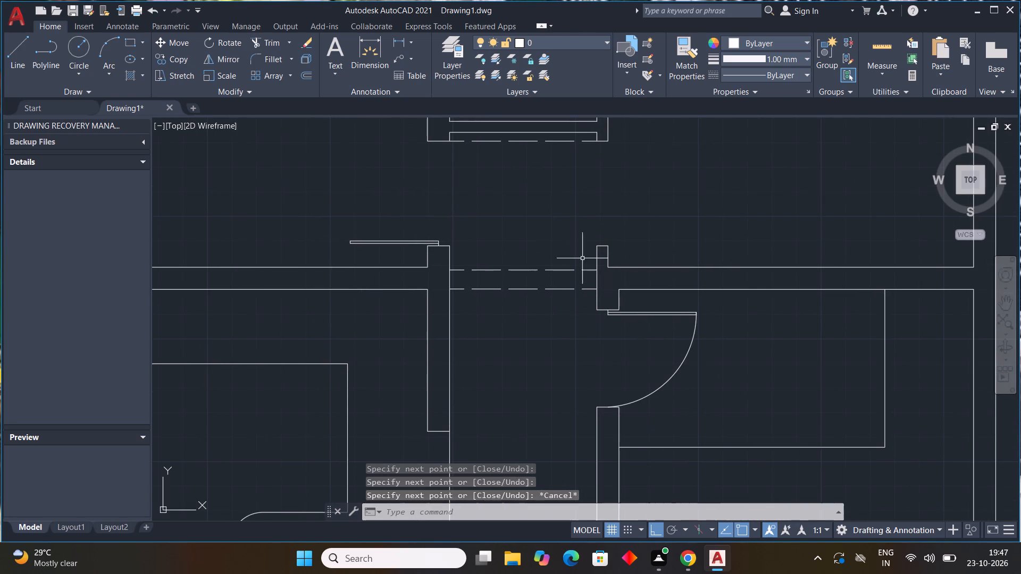
{"action": "key", "text": "l"}
{"action": "key", "text": "space"}
{"action": "scroll", "coordinate": [601, 248], "scroll_direction": "up", "scroll_amount": 3}
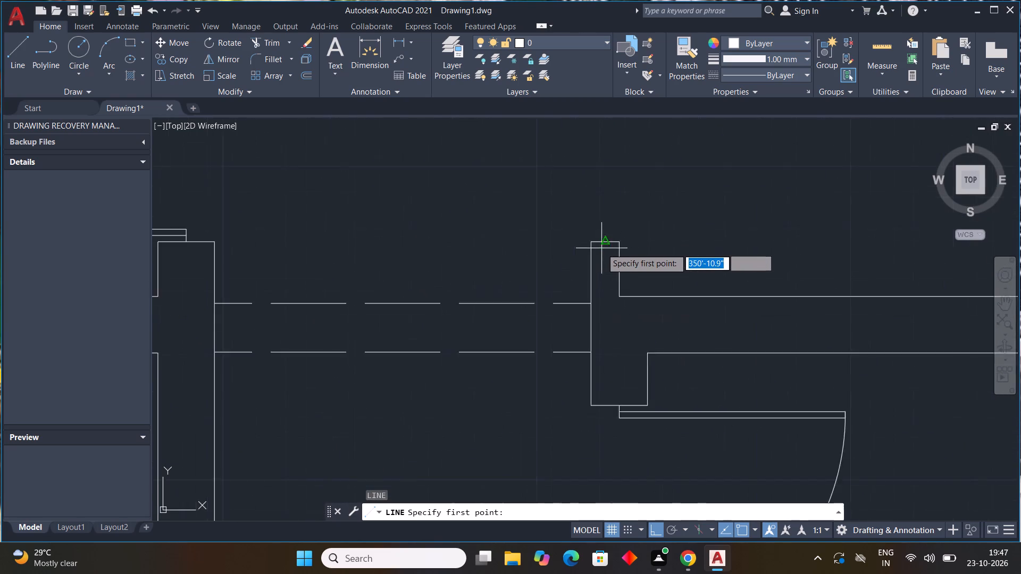
{"action": "left_click_drag", "start_coordinate": [605, 238], "coordinate": [606, 223]}
{"action": "type", "text": "1\""}
{"action": "key", "text": "Return"}
{"action": "scroll", "coordinate": [714, 223], "scroll_direction": "down", "scroll_amount": 2}
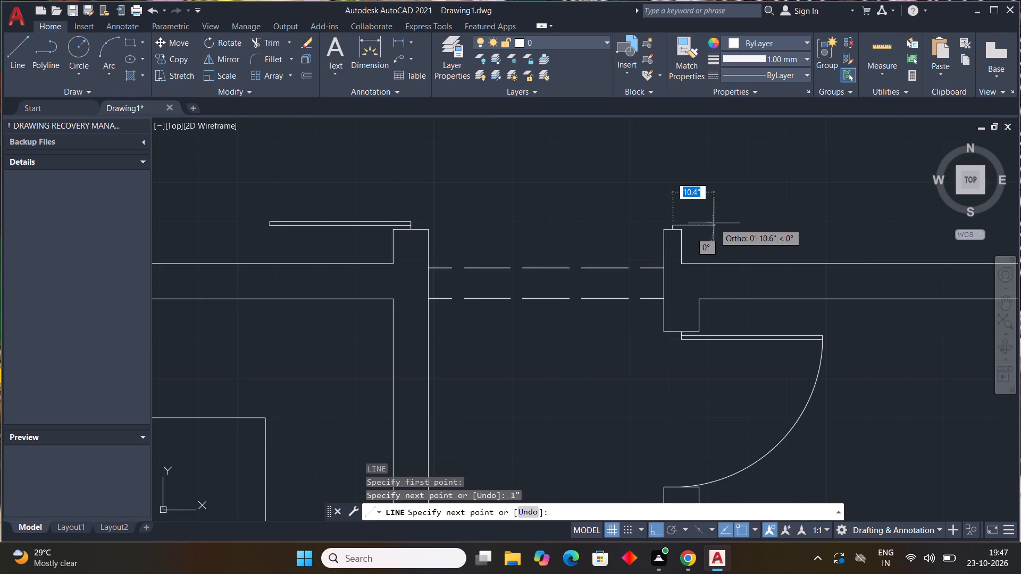
{"action": "type", "text": "3'"}
{"action": "key", "text": "Return"}
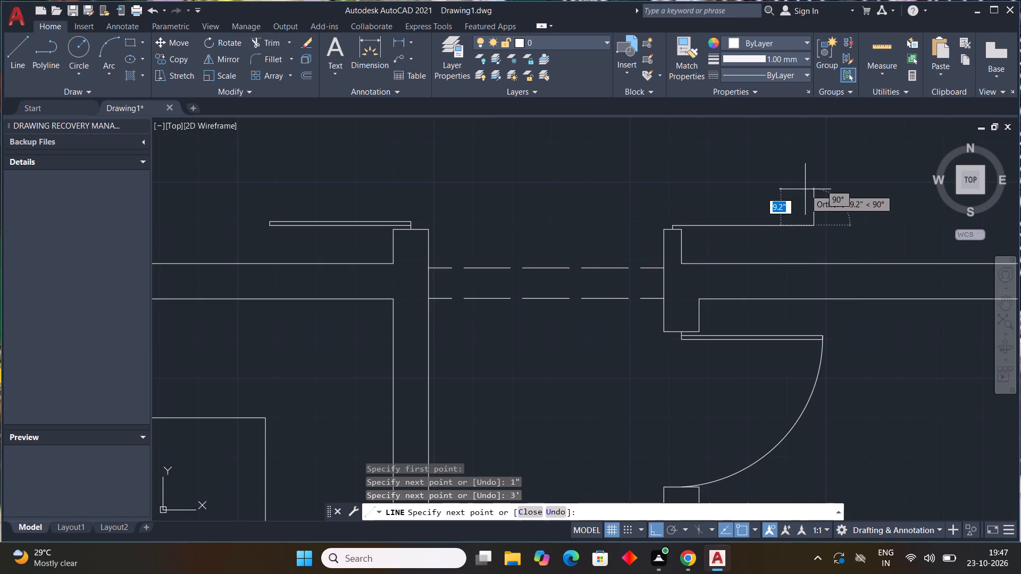
{"action": "type", "text": "1\""}
{"action": "key", "text": "Return"}
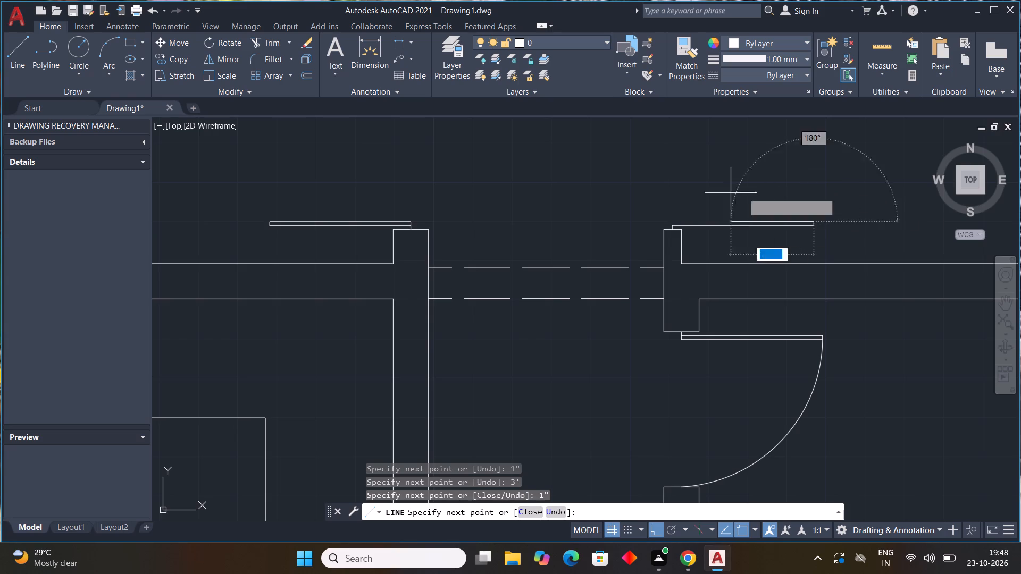
{"action": "scroll", "coordinate": [685, 209], "scroll_direction": "up", "scroll_amount": 3}
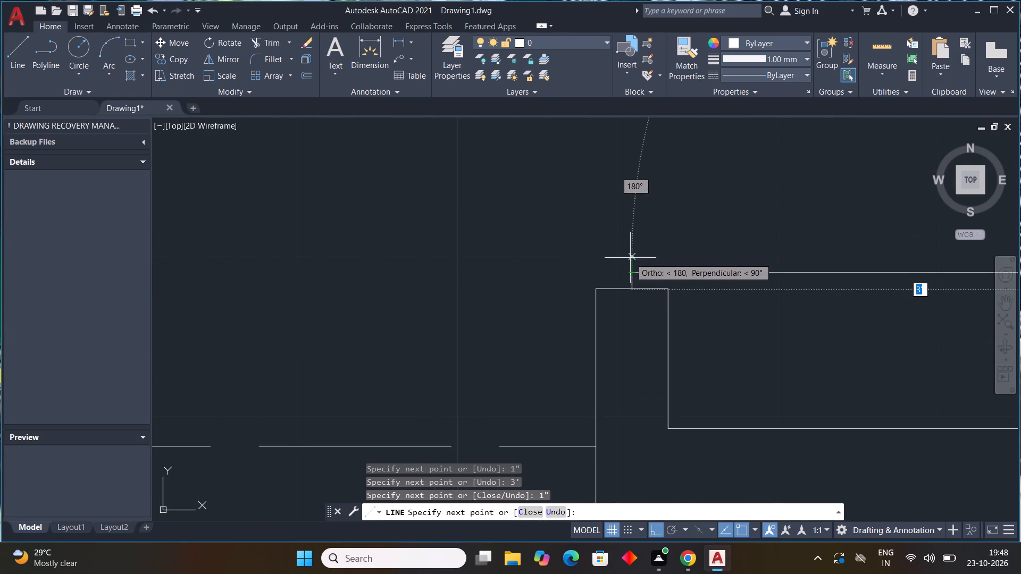
{"action": "left_click_drag", "start_coordinate": [630, 256], "coordinate": [634, 275]}
{"action": "left_click", "coordinate": [633, 272]}
{"action": "key", "text": "Escape"}
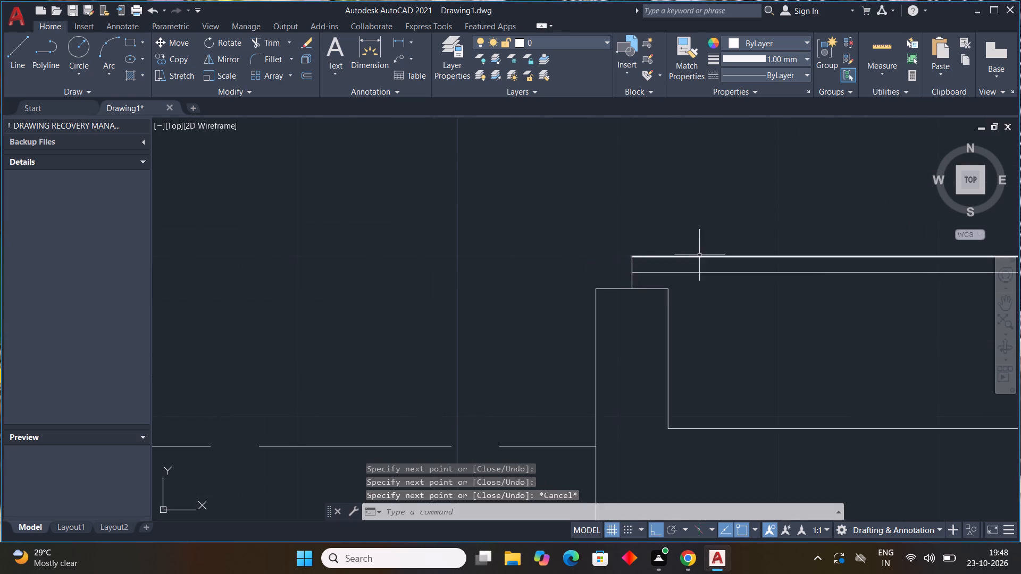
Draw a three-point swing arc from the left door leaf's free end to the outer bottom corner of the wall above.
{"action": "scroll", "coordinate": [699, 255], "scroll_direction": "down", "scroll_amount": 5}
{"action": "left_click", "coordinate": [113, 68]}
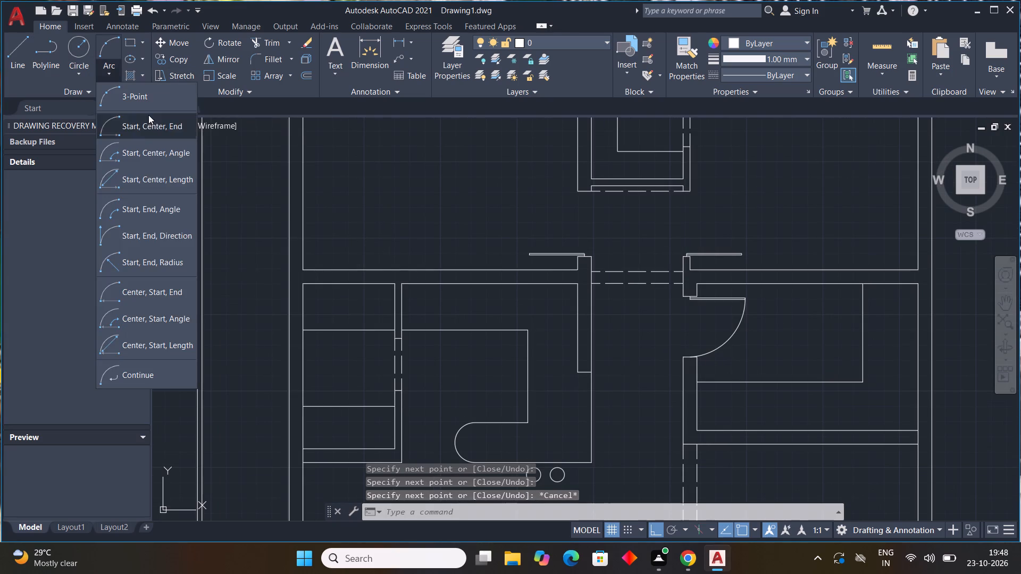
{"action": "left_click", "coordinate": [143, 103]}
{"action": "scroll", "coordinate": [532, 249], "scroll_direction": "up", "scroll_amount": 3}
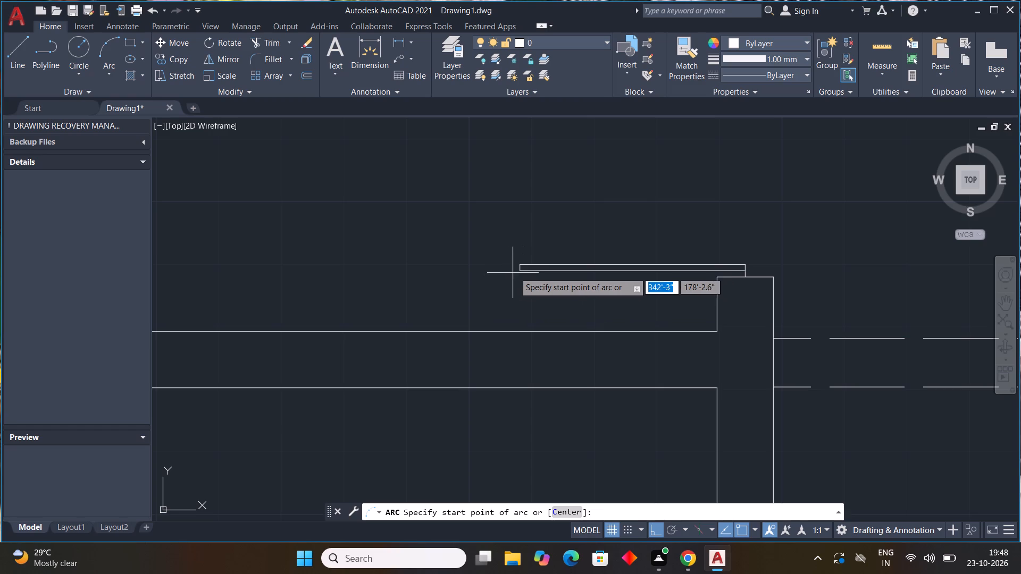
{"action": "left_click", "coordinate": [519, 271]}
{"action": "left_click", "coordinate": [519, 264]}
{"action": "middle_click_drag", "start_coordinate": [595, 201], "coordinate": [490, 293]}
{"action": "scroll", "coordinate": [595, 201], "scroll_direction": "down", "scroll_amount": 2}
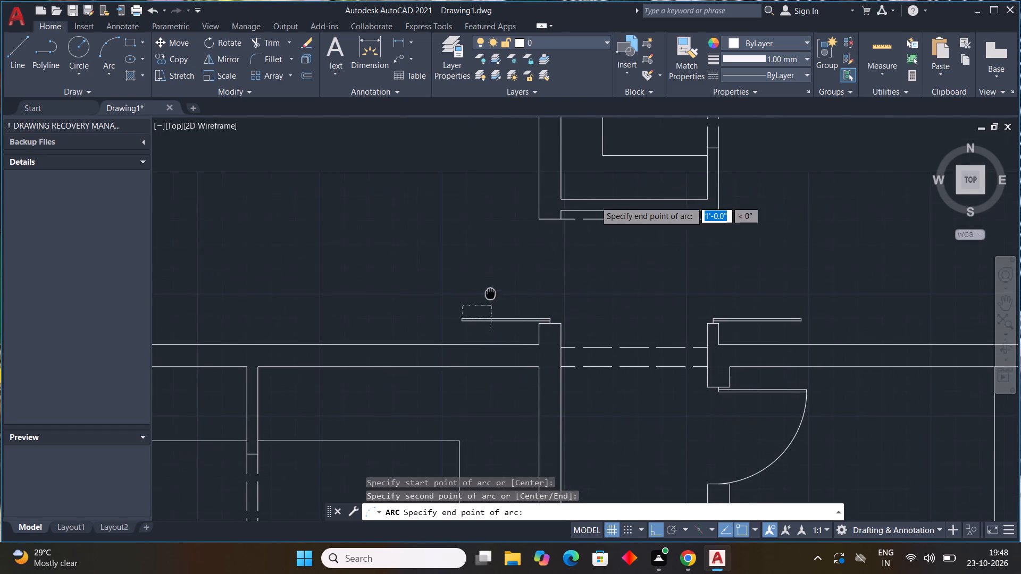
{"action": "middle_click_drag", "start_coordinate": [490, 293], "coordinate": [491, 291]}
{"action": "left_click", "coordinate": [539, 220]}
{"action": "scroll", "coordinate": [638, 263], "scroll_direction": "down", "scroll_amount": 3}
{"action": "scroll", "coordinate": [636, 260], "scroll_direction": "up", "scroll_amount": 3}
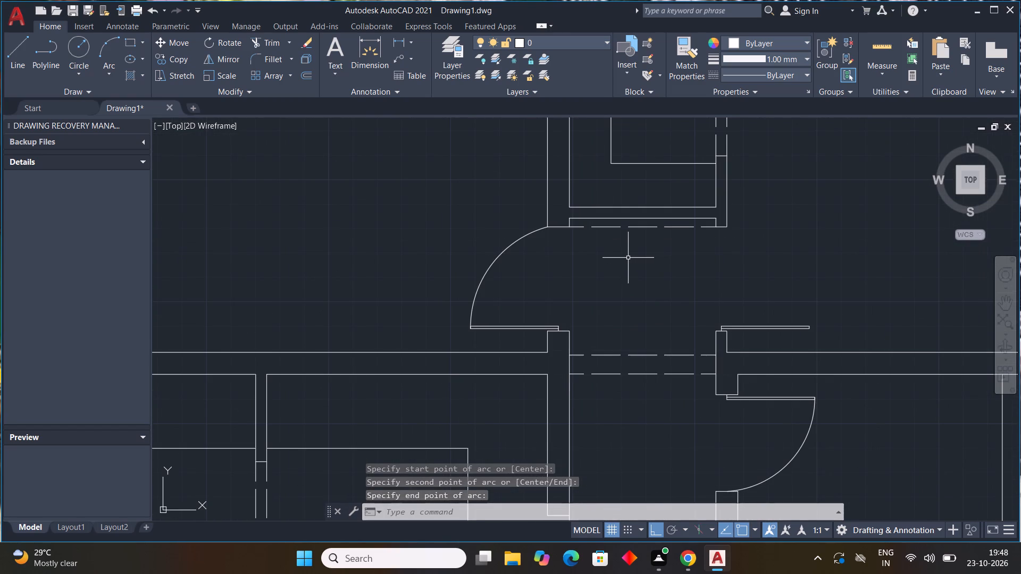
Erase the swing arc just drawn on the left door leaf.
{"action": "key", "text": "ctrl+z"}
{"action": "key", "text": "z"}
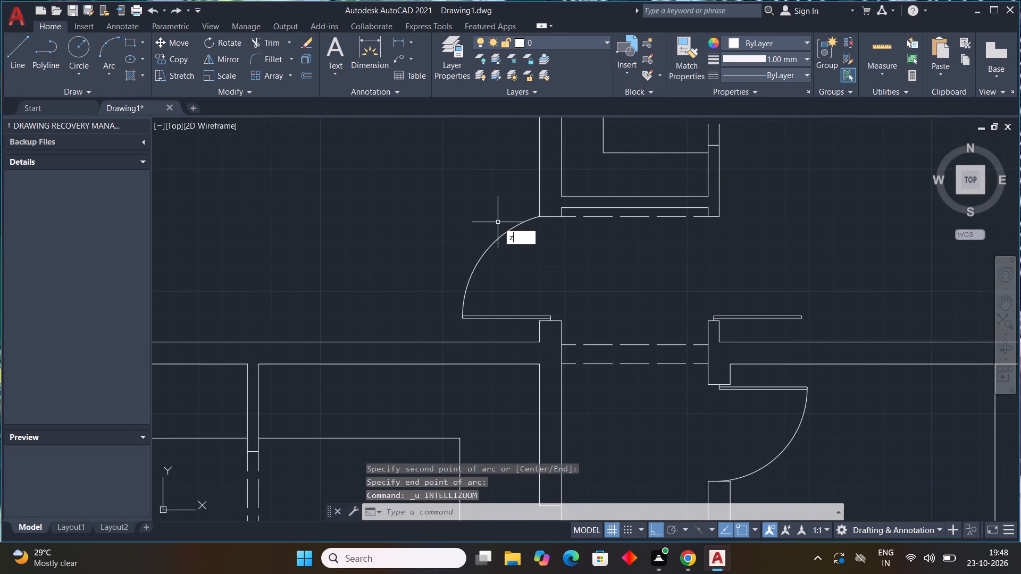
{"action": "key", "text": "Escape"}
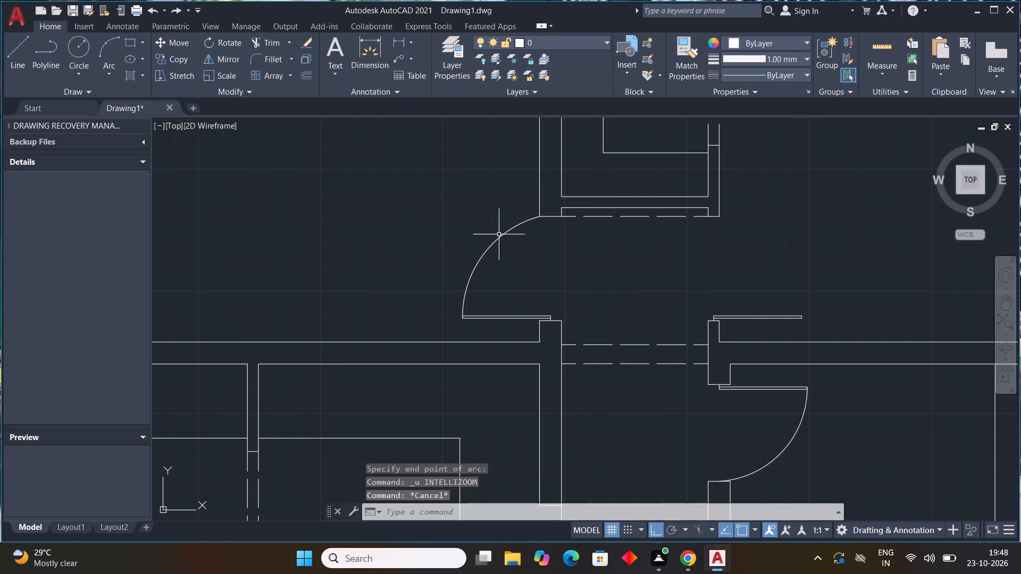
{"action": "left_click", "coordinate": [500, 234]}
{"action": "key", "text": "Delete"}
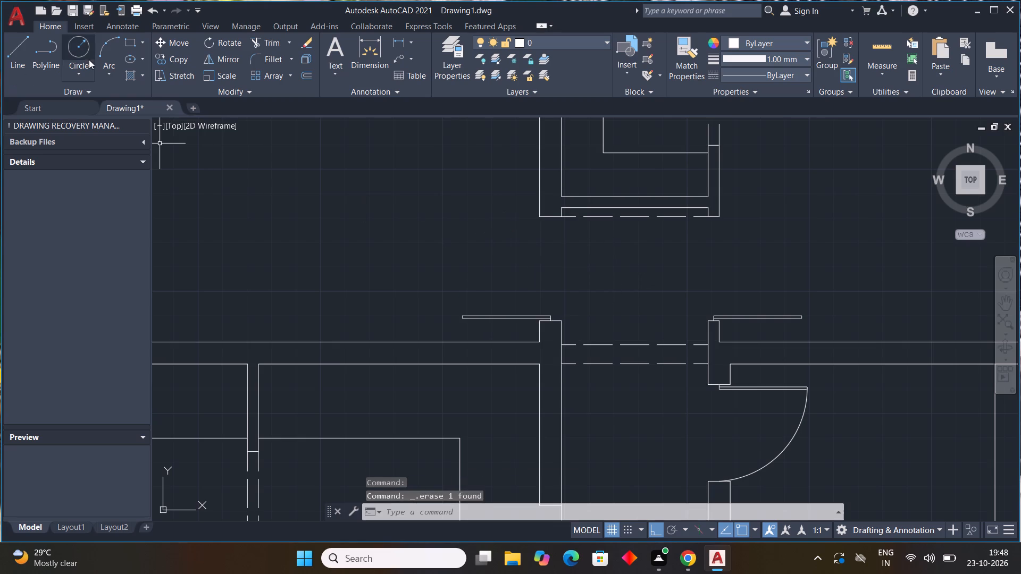
Draw a three-point swing arc from the left door leaf's free end to the bottom midpoint of the wall end above.
{"action": "left_click", "coordinate": [117, 79]}
{"action": "left_click", "coordinate": [118, 96]}
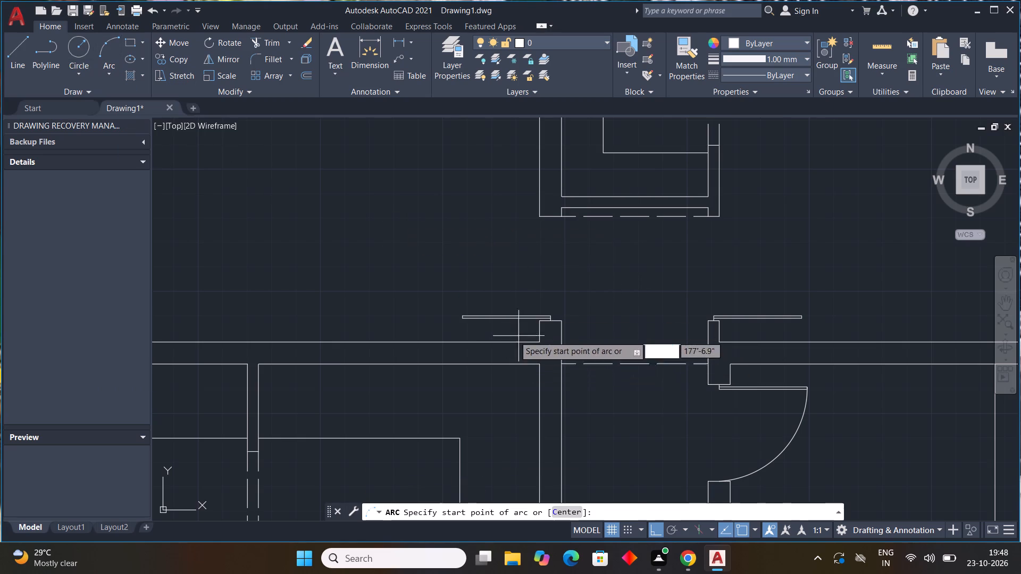
{"action": "scroll", "coordinate": [443, 329], "scroll_direction": "up", "scroll_amount": 2}
{"action": "left_click", "coordinate": [489, 303]}
{"action": "left_click", "coordinate": [490, 295]}
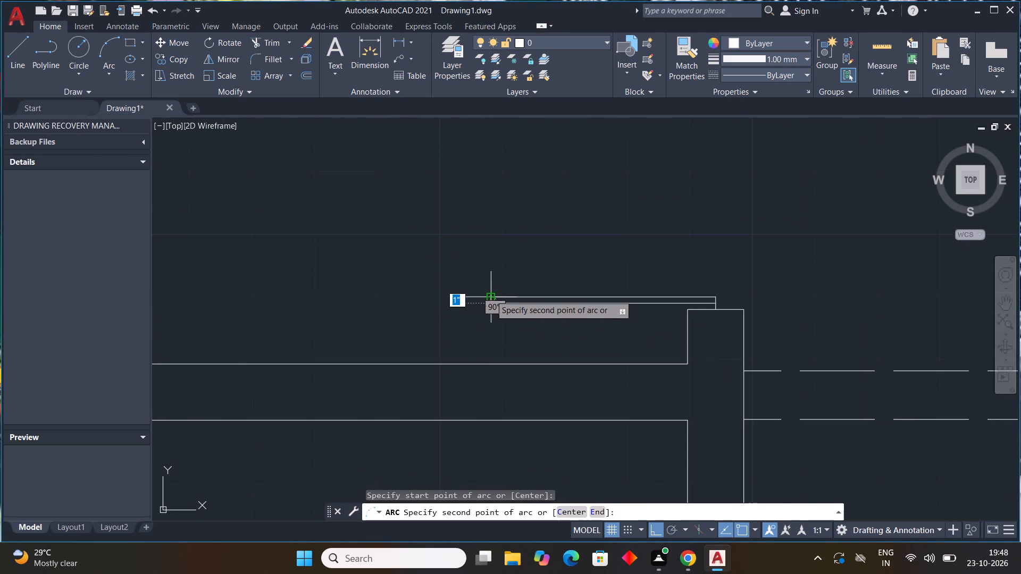
{"action": "middle_click_drag", "start_coordinate": [585, 235], "coordinate": [415, 365]}
{"action": "scroll", "coordinate": [583, 236], "scroll_direction": "down", "scroll_amount": 1}
{"action": "scroll", "coordinate": [430, 343], "scroll_direction": "up", "scroll_amount": 1}
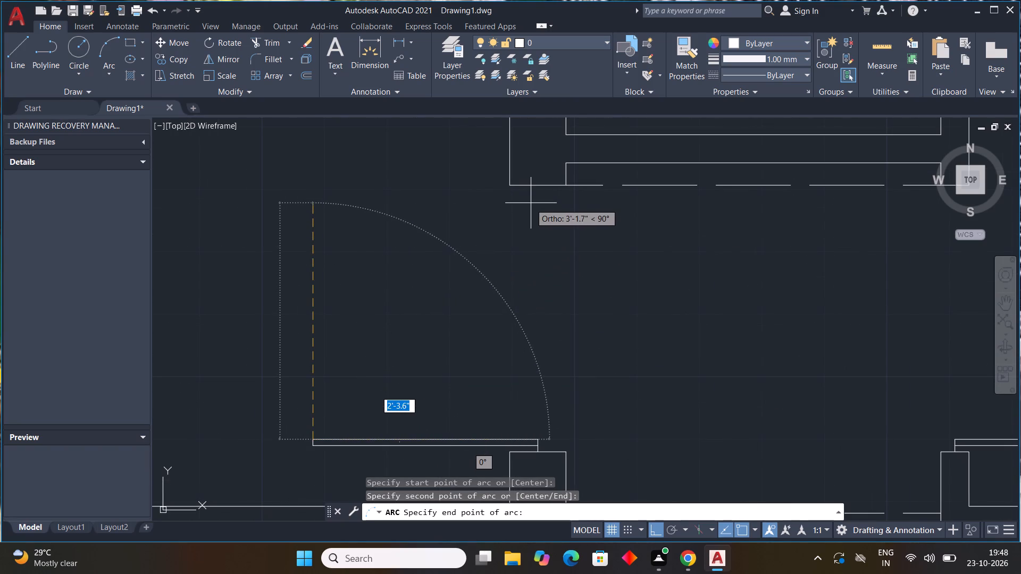
{"action": "left_click", "coordinate": [536, 181]}
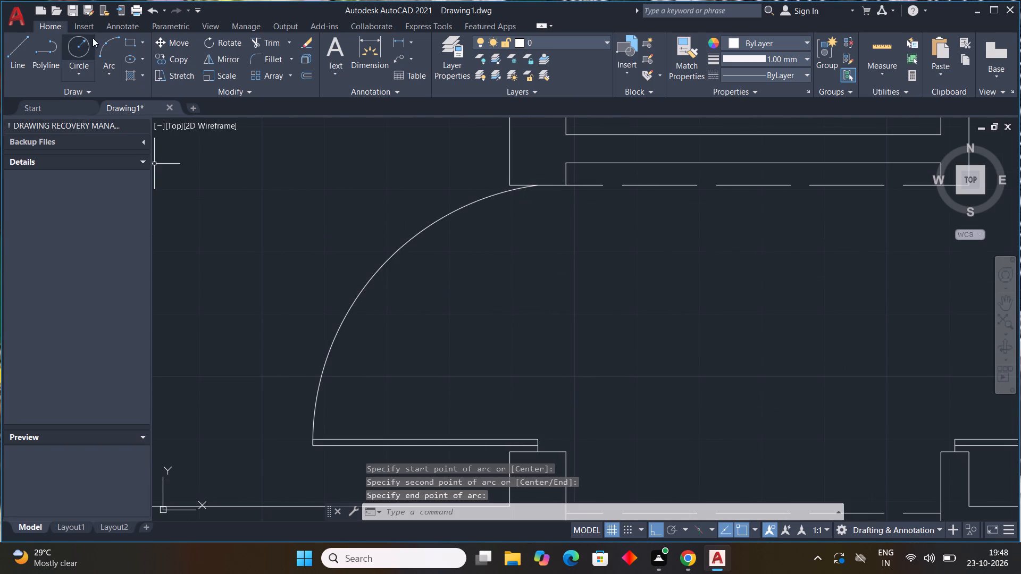
Draw a three-point swing arc from the right door leaf's free end to the bottom midpoint of the wall end above.
{"action": "left_click", "coordinate": [104, 72]}
{"action": "left_click", "coordinate": [112, 88]}
{"action": "scroll", "coordinate": [406, 215], "scroll_direction": "down", "scroll_amount": 3}
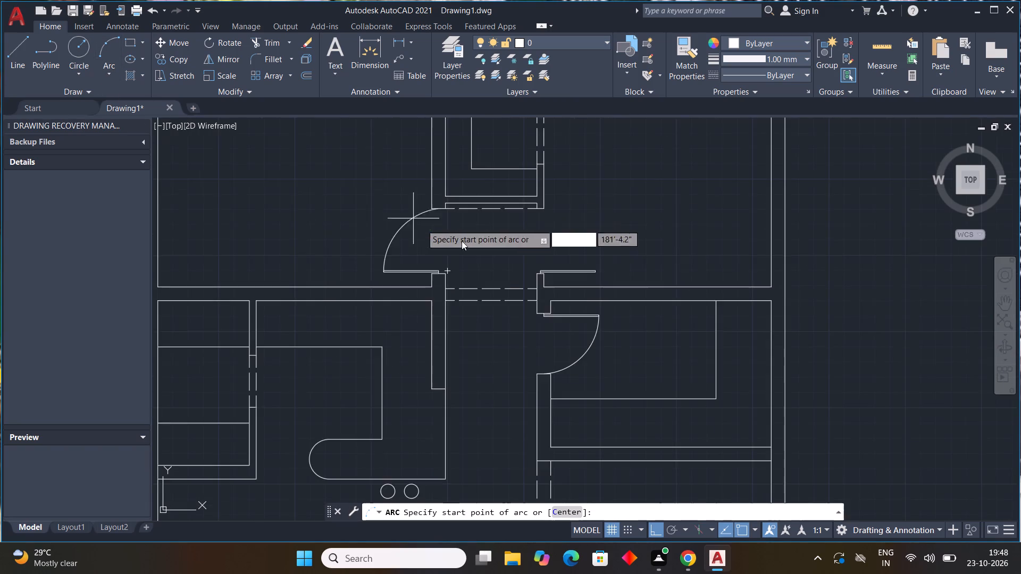
{"action": "scroll", "coordinate": [599, 284], "scroll_direction": "down", "scroll_amount": 1}
{"action": "scroll", "coordinate": [586, 282], "scroll_direction": "up", "scroll_amount": 4}
{"action": "left_click", "coordinate": [655, 247]}
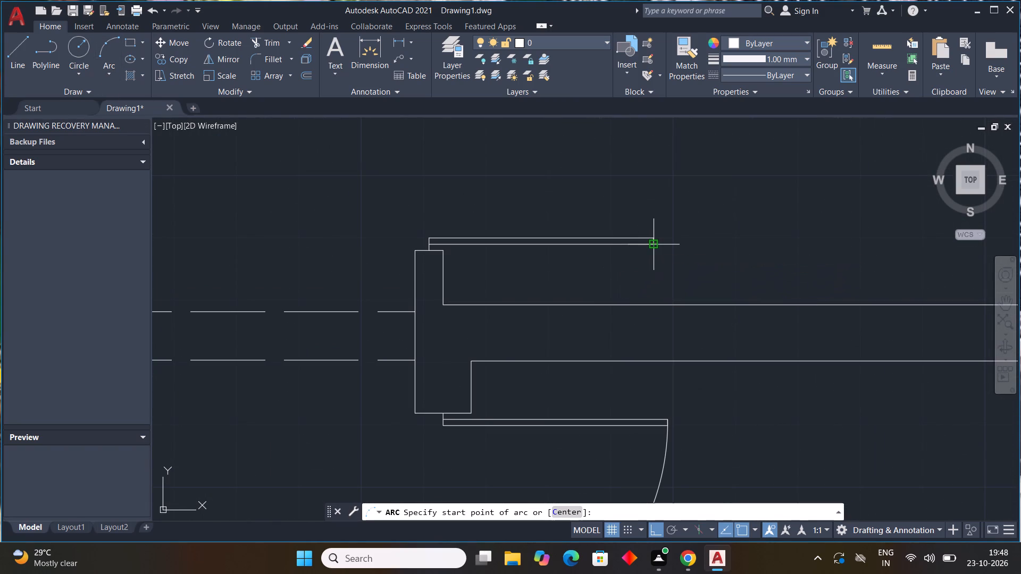
{"action": "left_click", "coordinate": [651, 237]}
{"action": "middle_click_drag", "start_coordinate": [606, 200], "coordinate": [643, 336]}
{"action": "scroll", "coordinate": [628, 282], "scroll_direction": "down", "scroll_amount": 1}
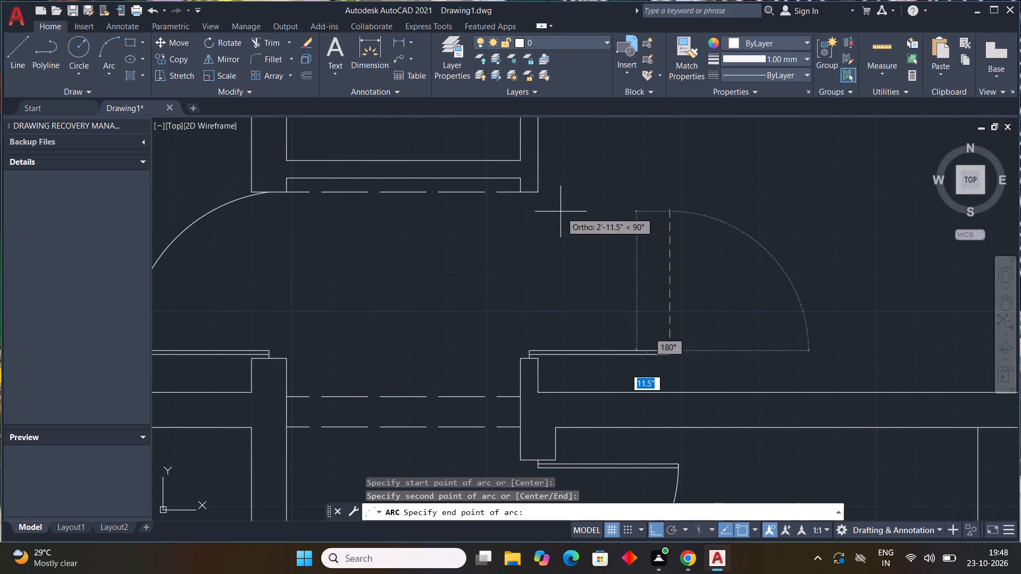
{"action": "left_click", "coordinate": [530, 195]}
{"action": "scroll", "coordinate": [626, 253], "scroll_direction": "down", "scroll_amount": 3}
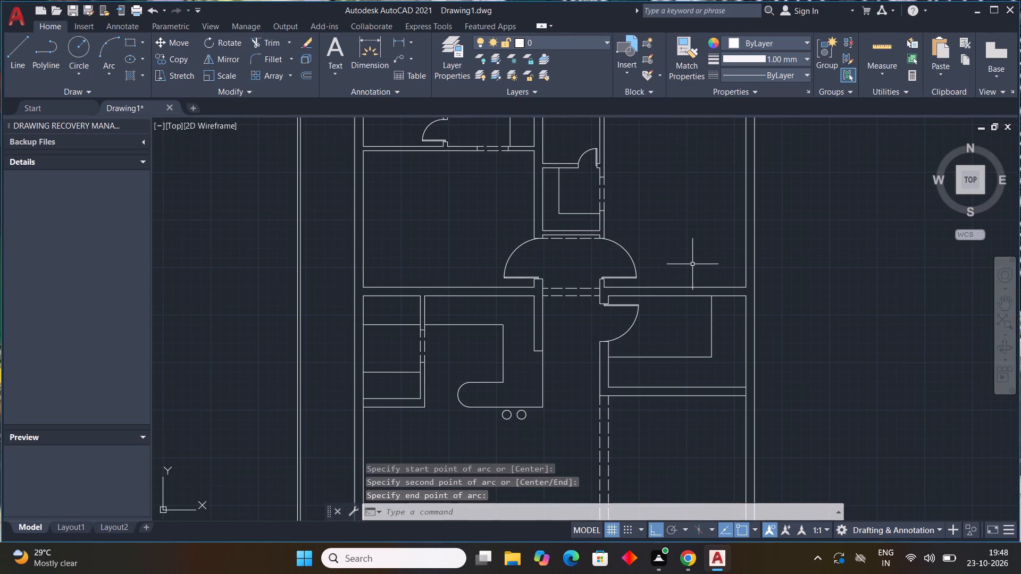
{"action": "key", "text": "Escape"}
{"action": "key", "text": "Escape"}
{"action": "key", "text": "Escape"}
{"action": "key", "text": "Escape"}
{"action": "key", "text": "Escape"}
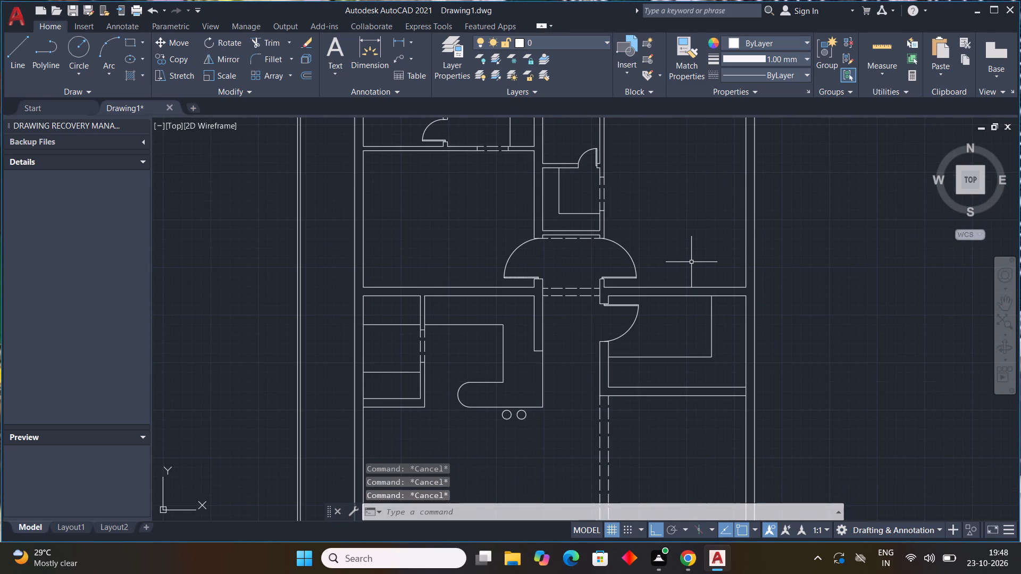
{"action": "key", "text": "Escape"}
{"action": "key", "text": "Escape"}
{"action": "key", "text": "Escape"}
Draw a small rectangle about 4" by 4.3" from the outer bottom-left corner of the plot's boundary wall.
{"action": "scroll", "coordinate": [689, 259], "scroll_direction": "down", "scroll_amount": 2}
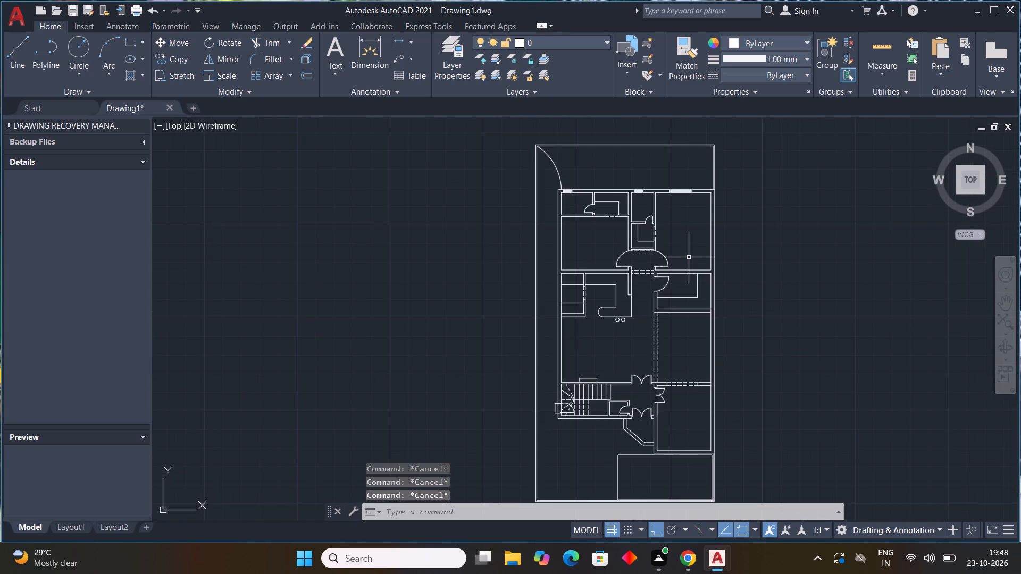
{"action": "middle_click_drag", "start_coordinate": [689, 256], "coordinate": [644, 224]}
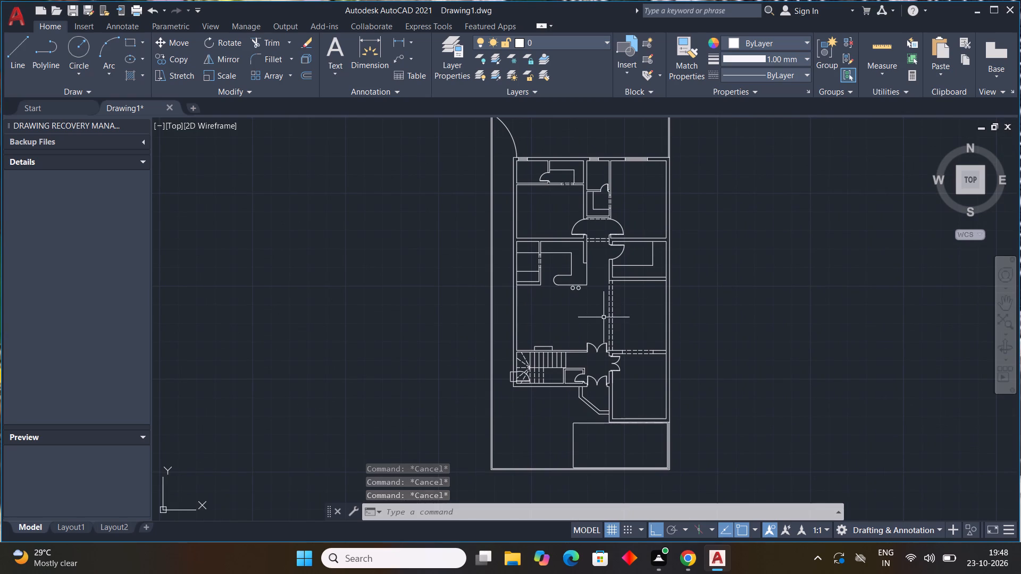
{"action": "middle_click_drag", "start_coordinate": [629, 379], "coordinate": [629, 356]}
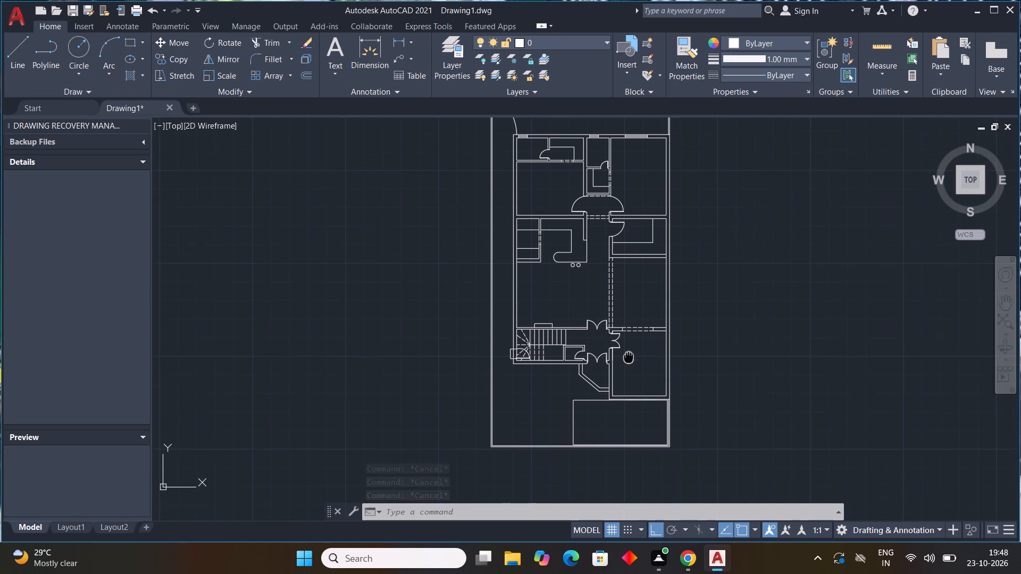
{"action": "middle_click_drag", "start_coordinate": [629, 356], "coordinate": [627, 347]}
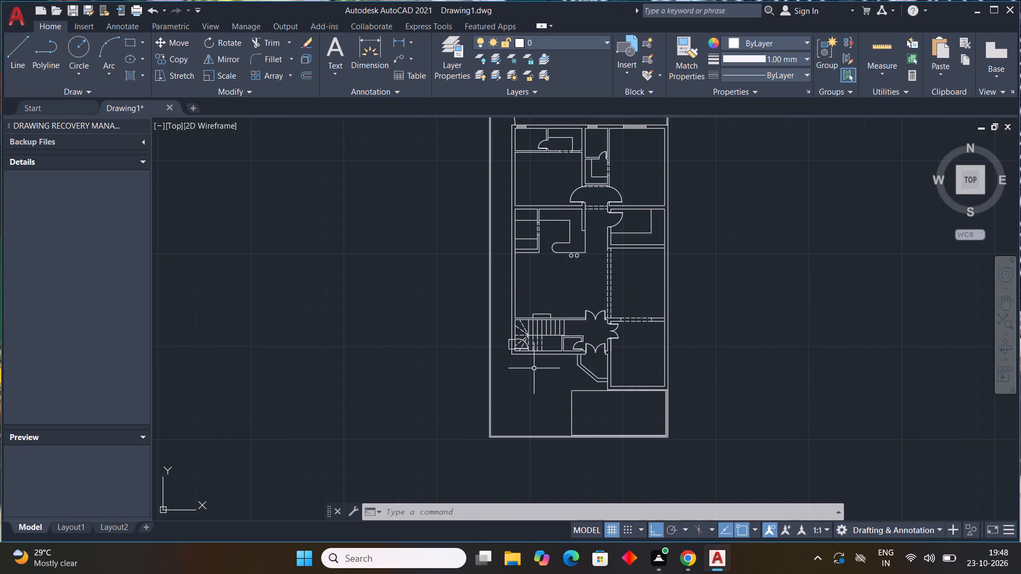
{"action": "scroll", "coordinate": [523, 437], "scroll_direction": "up", "scroll_amount": 3}
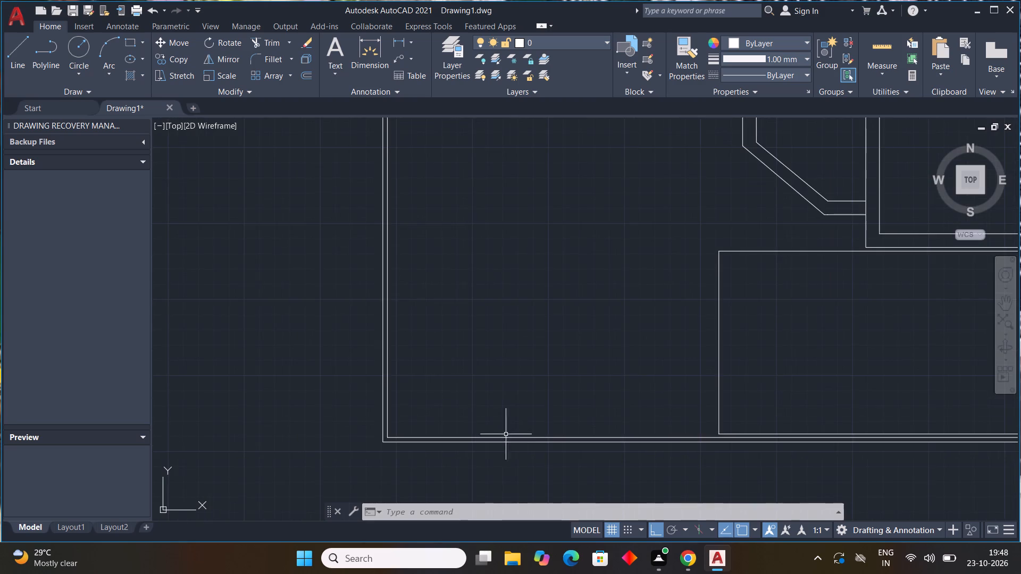
{"action": "middle_click_drag", "start_coordinate": [499, 413], "coordinate": [567, 336]}
{"action": "type", "text": "rec"}
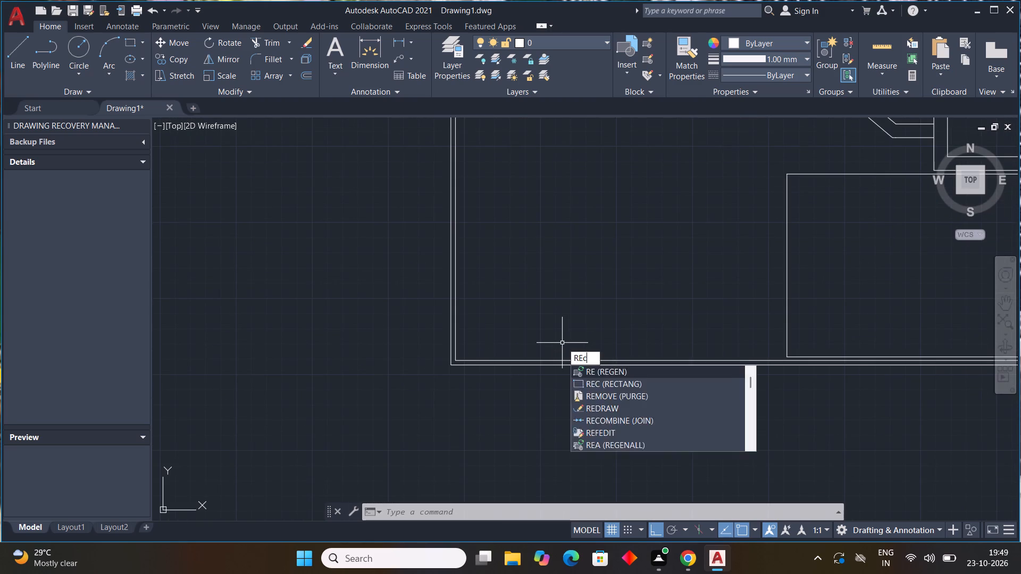
{"action": "key", "text": "space"}
{"action": "scroll", "coordinate": [462, 355], "scroll_direction": "up", "scroll_amount": 3}
{"action": "middle_click_drag", "start_coordinate": [462, 368], "coordinate": [465, 361]}
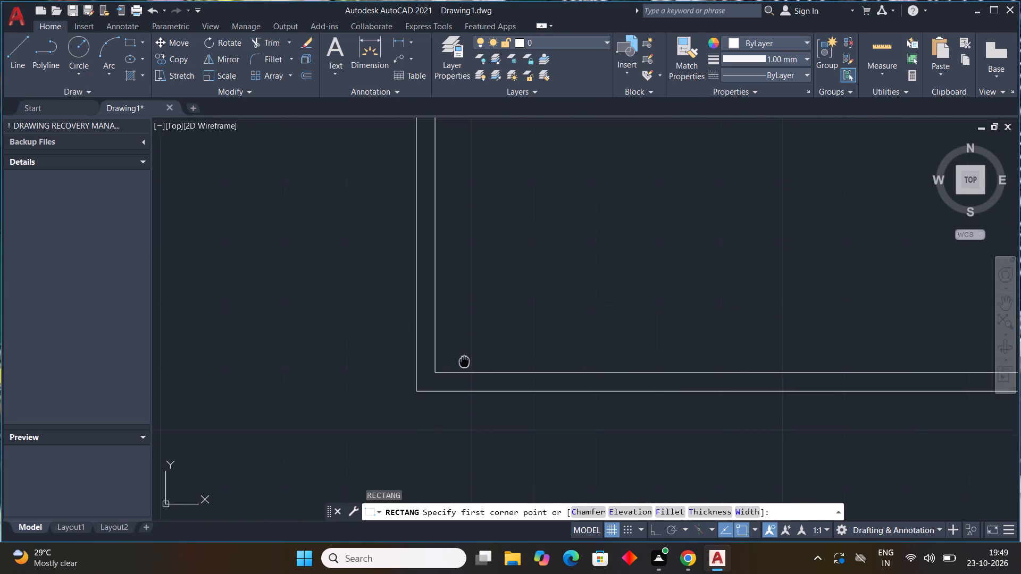
{"action": "middle_click_drag", "start_coordinate": [465, 361], "coordinate": [478, 340]}
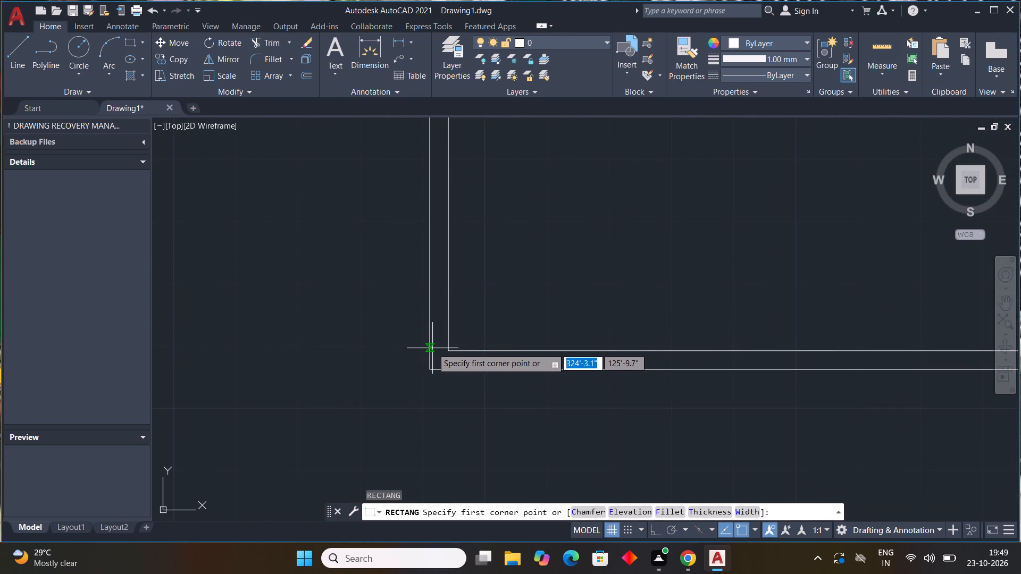
{"action": "left_click", "coordinate": [432, 367]}
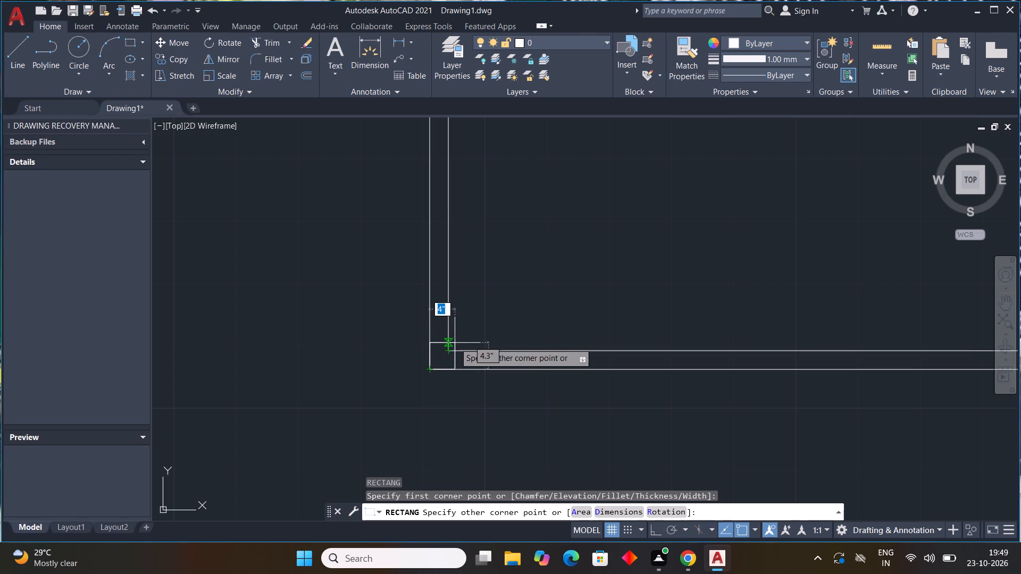
{"action": "left_click", "coordinate": [456, 343]}
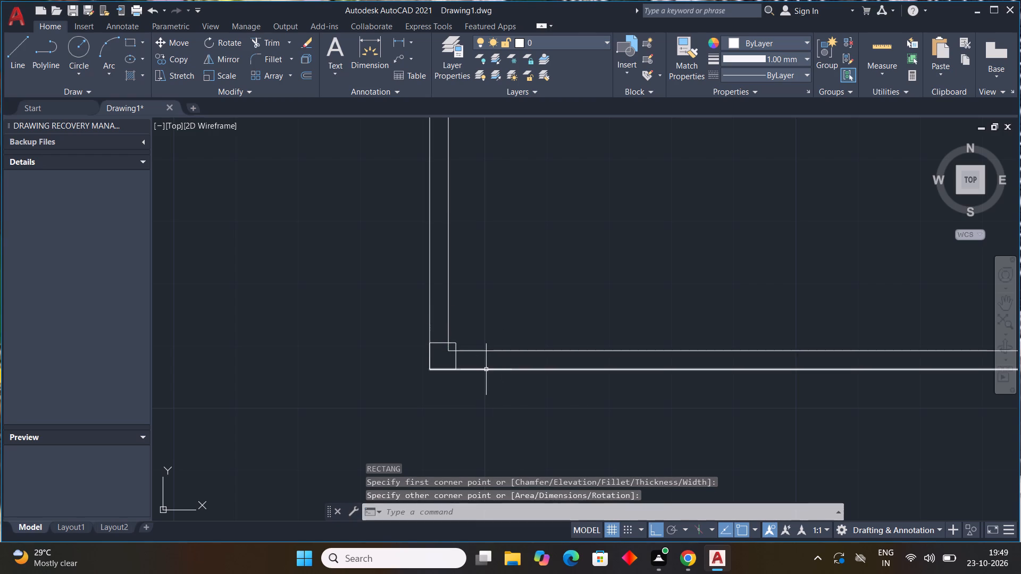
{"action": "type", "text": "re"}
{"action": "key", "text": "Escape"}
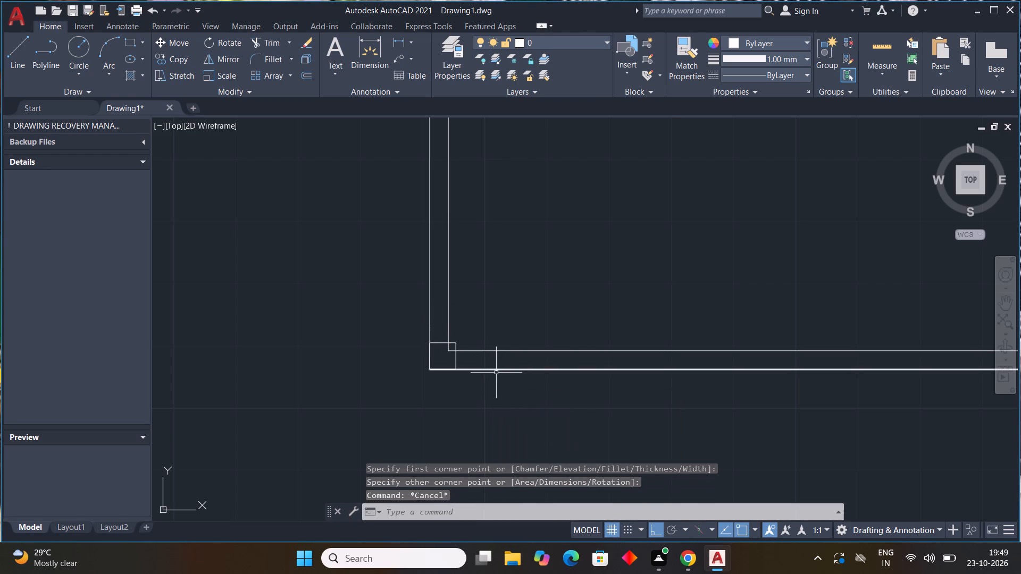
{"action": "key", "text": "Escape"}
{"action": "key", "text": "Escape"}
Trim the boundary wall's inner lines where they run inside the small corner rectangle.
{"action": "type", "text": "tr"}
{"action": "key", "text": "space"}
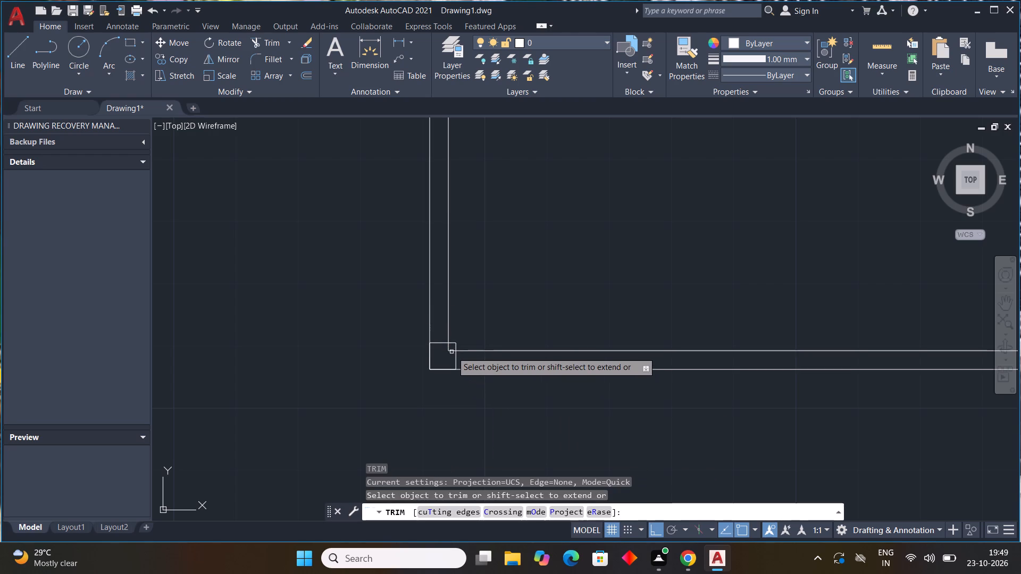
{"action": "left_click", "coordinate": [453, 352]}
{"action": "left_click", "coordinate": [449, 349]}
{"action": "key", "text": "Escape"}
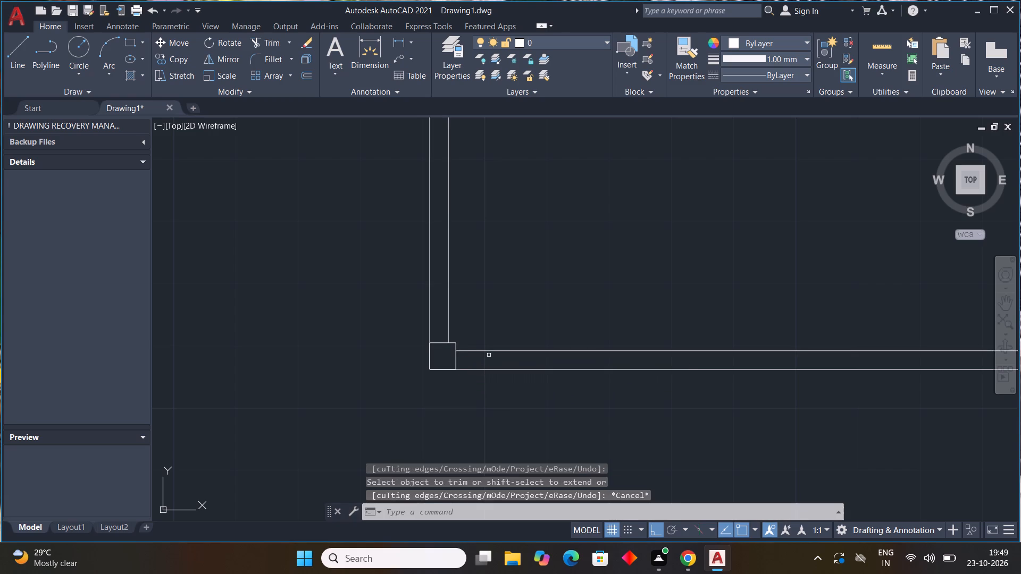
{"action": "key", "text": "Escape"}
{"action": "key", "text": "Escape"}
Copy the corner rectangle by its bottom-right corner about 18' along the bottom boundary wall, near the large front rectangle's left edge.
{"action": "scroll", "coordinate": [489, 355], "scroll_direction": "down", "scroll_amount": 3}
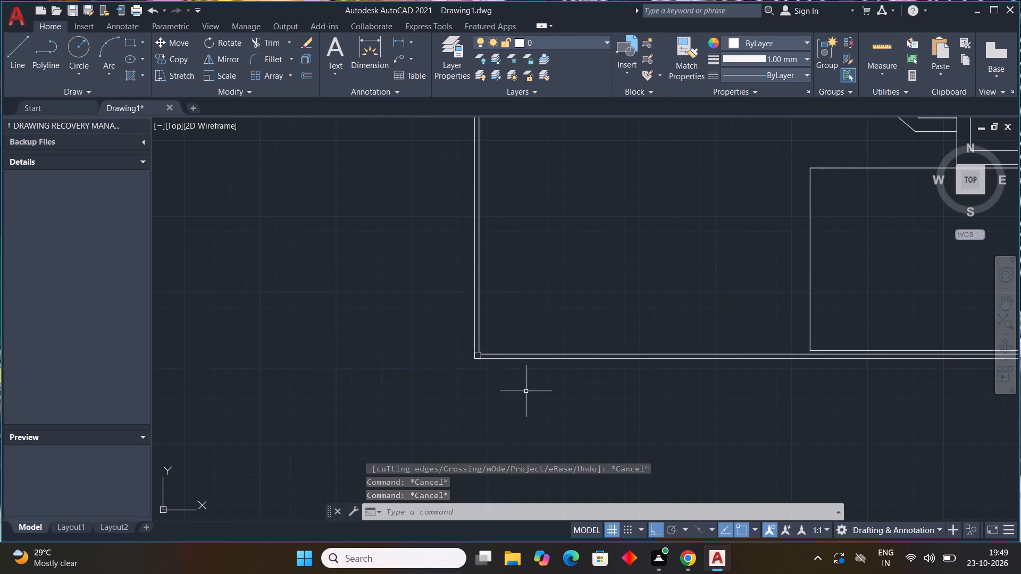
{"action": "scroll", "coordinate": [500, 371], "scroll_direction": "up", "scroll_amount": 3}
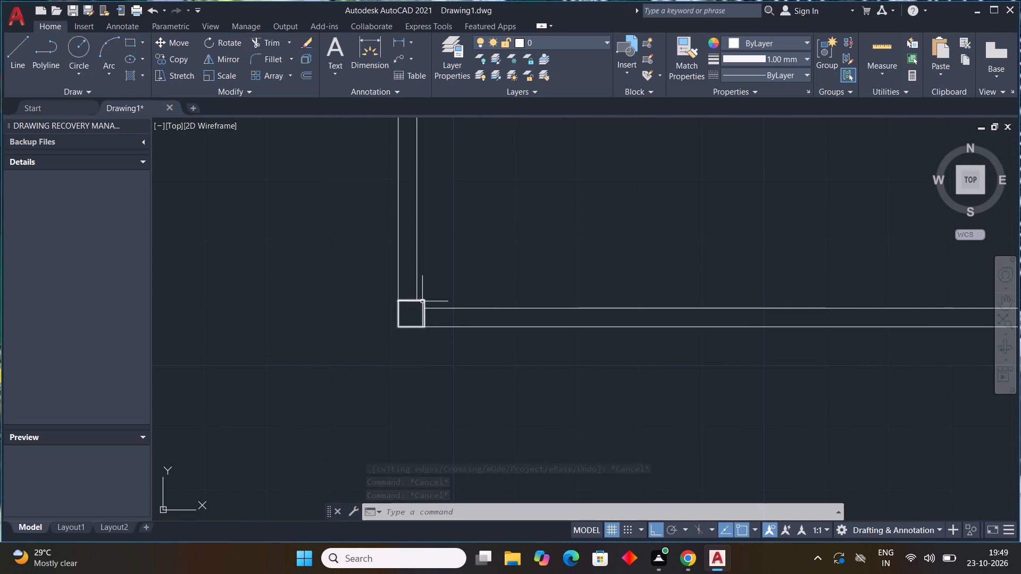
{"action": "left_click", "coordinate": [422, 301]}
{"action": "type", "text": "co"}
{"action": "key", "text": "space"}
{"action": "left_click_drag", "start_coordinate": [425, 329], "coordinate": [440, 333]}
{"action": "scroll", "coordinate": [607, 360], "scroll_direction": "down", "scroll_amount": 2}
{"action": "middle_click_drag", "start_coordinate": [607, 361], "coordinate": [196, 350]}
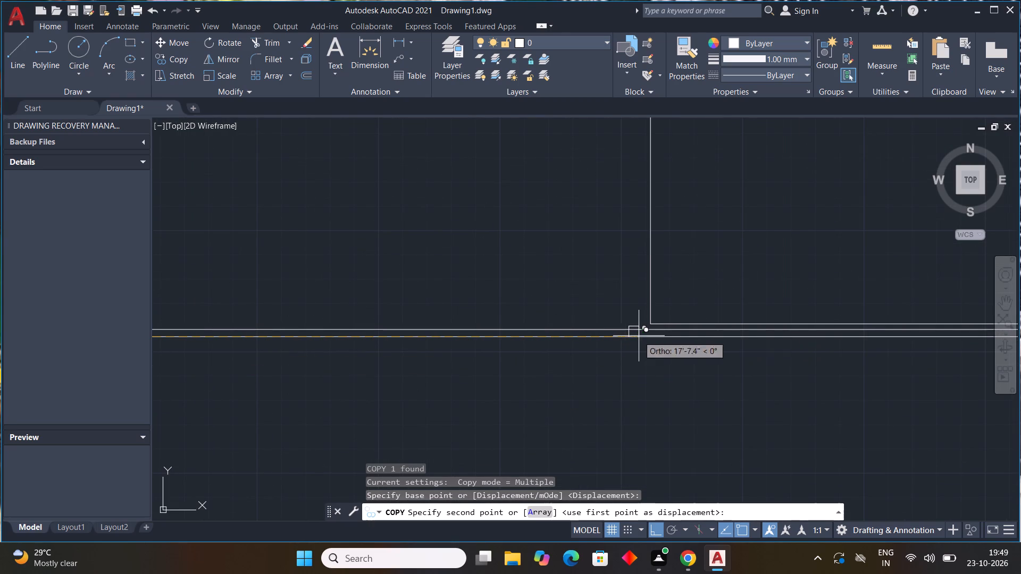
{"action": "scroll", "coordinate": [649, 332], "scroll_direction": "up", "scroll_amount": 3}
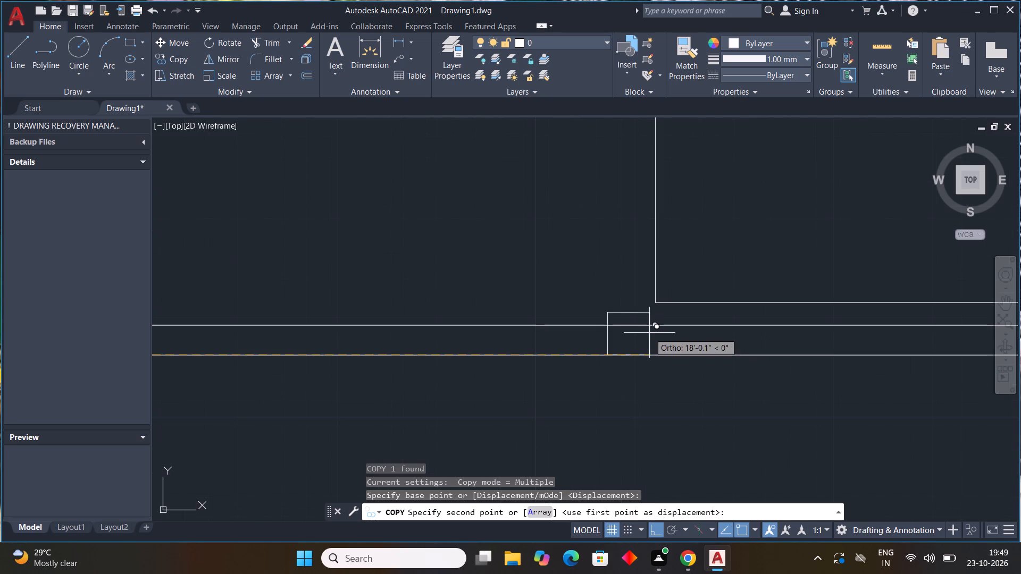
{"action": "left_click", "coordinate": [652, 331]}
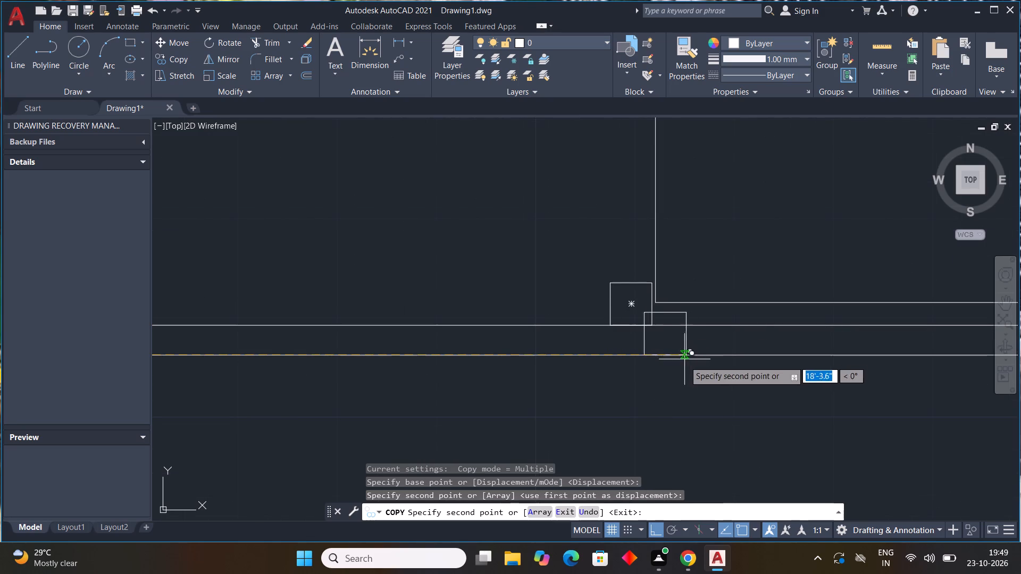
{"action": "key", "text": "ctrl+z"}
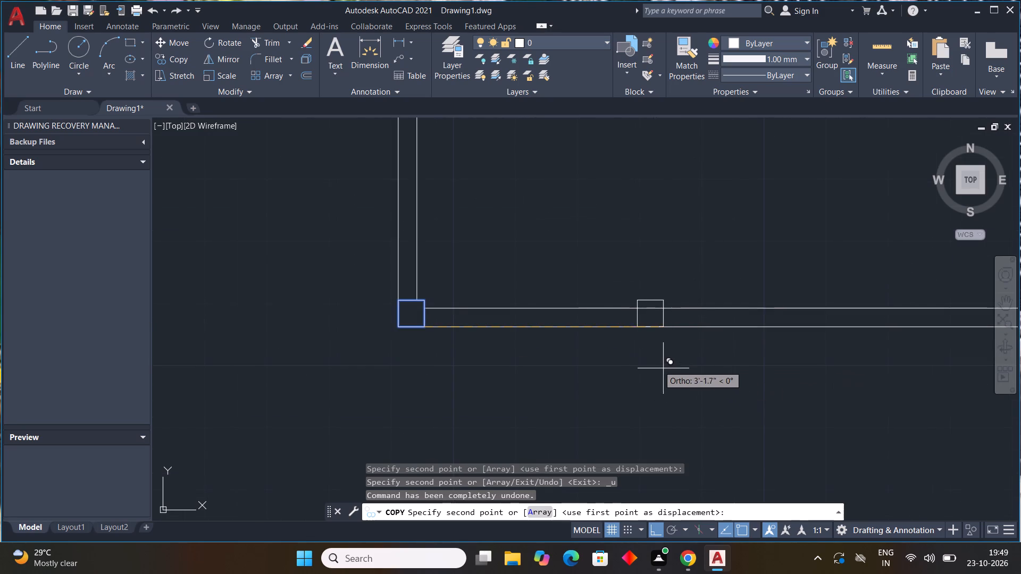
{"action": "middle_click_drag", "start_coordinate": [734, 377], "coordinate": [24, 427]}
{"action": "scroll", "coordinate": [342, 423], "scroll_direction": "down", "scroll_amount": 3}
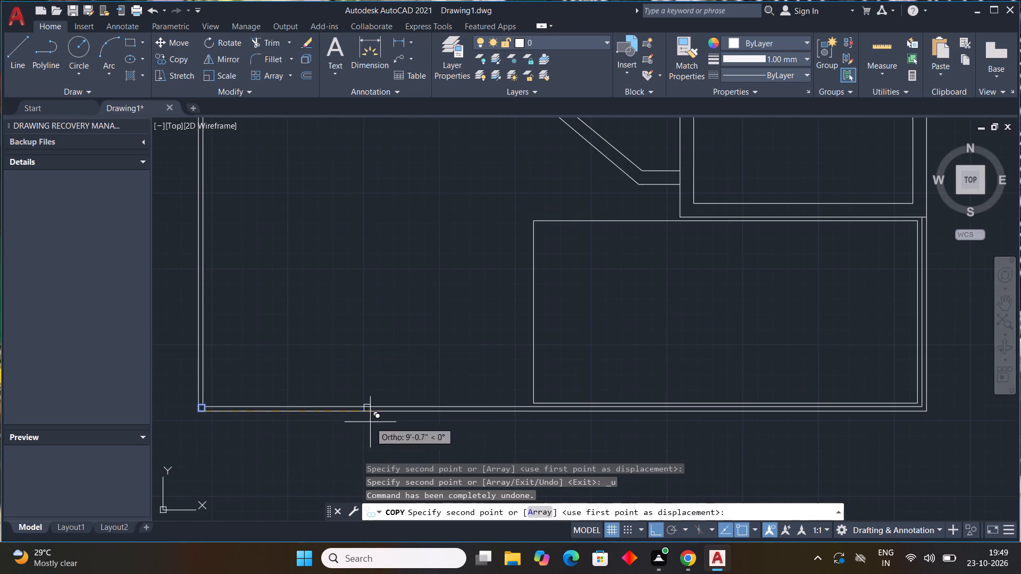
{"action": "scroll", "coordinate": [522, 416], "scroll_direction": "up", "scroll_amount": 3}
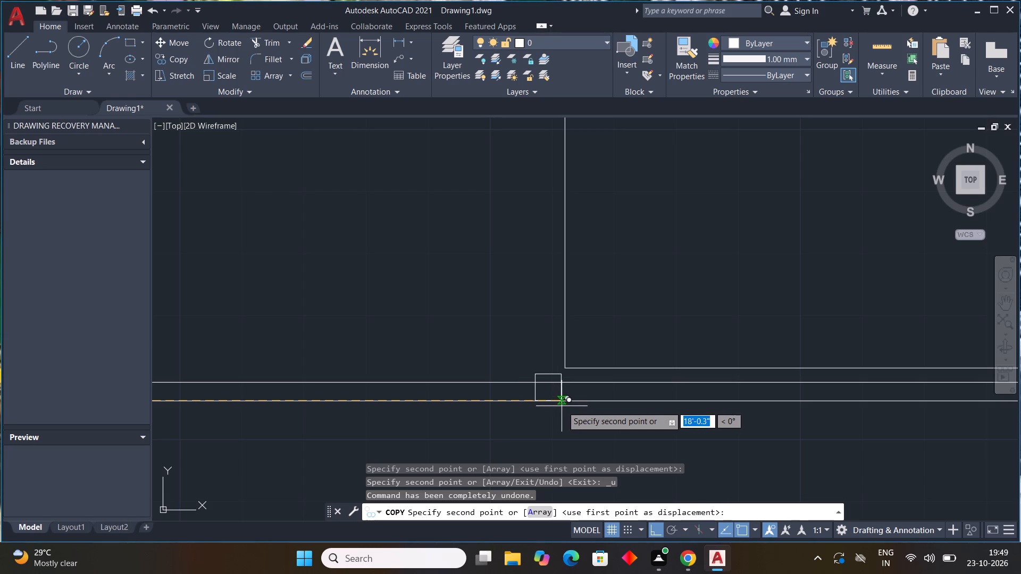
{"action": "left_click", "coordinate": [563, 406]}
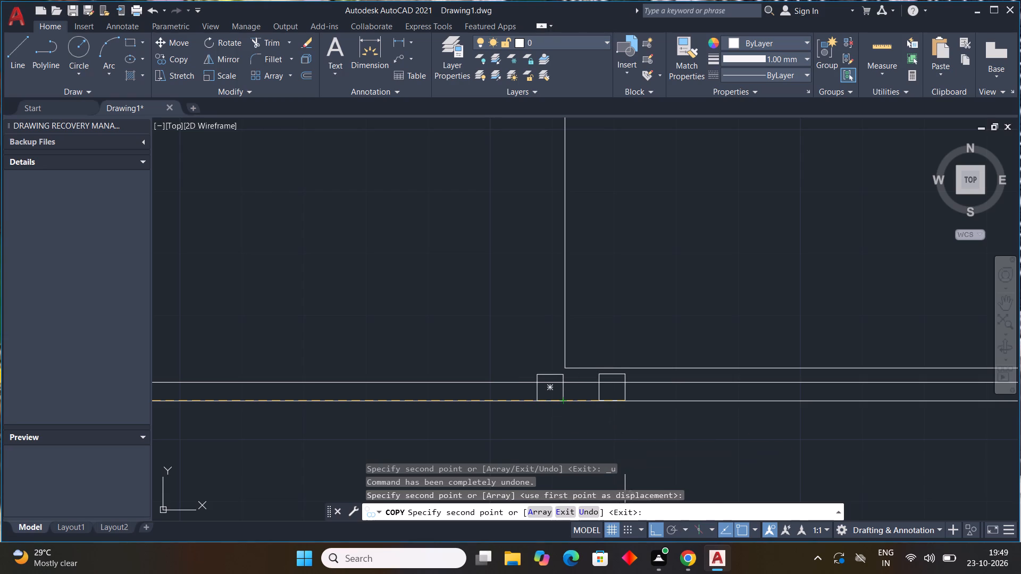
{"action": "key", "text": "Escape"}
{"action": "key", "text": "Escape"}
{"action": "key", "text": "Escape"}
Copy the corner rectangle by its outer bottom-left corner about 10'-1" up along the left boundary wall.
{"action": "middle_click_drag", "start_coordinate": [585, 493], "coordinate": [637, 500]}
{"action": "scroll", "coordinate": [600, 510], "scroll_direction": "down", "scroll_amount": 3}
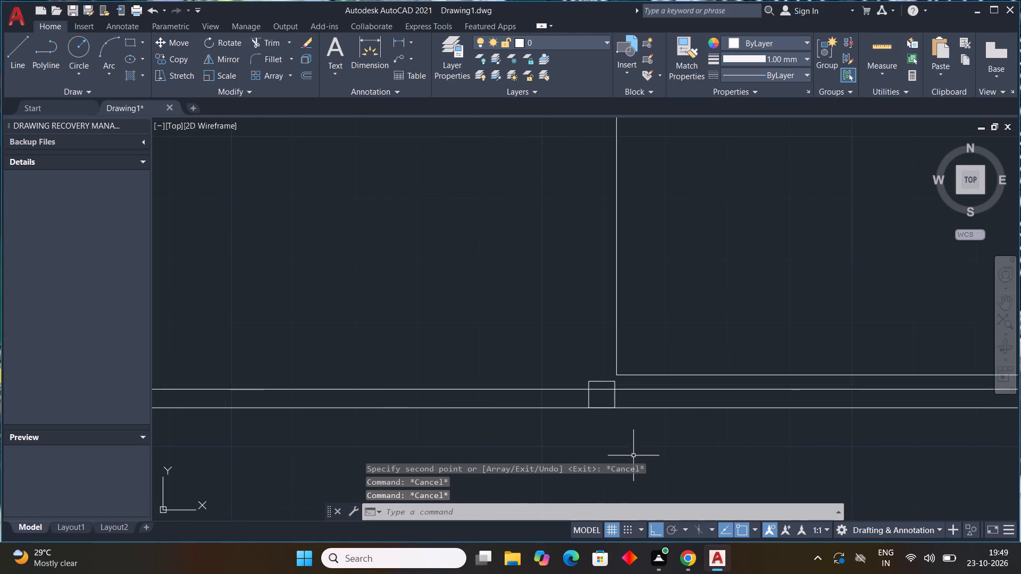
{"action": "scroll", "coordinate": [633, 455], "scroll_direction": "down", "scroll_amount": 3}
{"action": "middle_click_drag", "start_coordinate": [629, 447], "coordinate": [716, 367]}
{"action": "middle_click", "coordinate": [716, 367]}
{"action": "scroll", "coordinate": [351, 365], "scroll_direction": "up", "scroll_amount": 3}
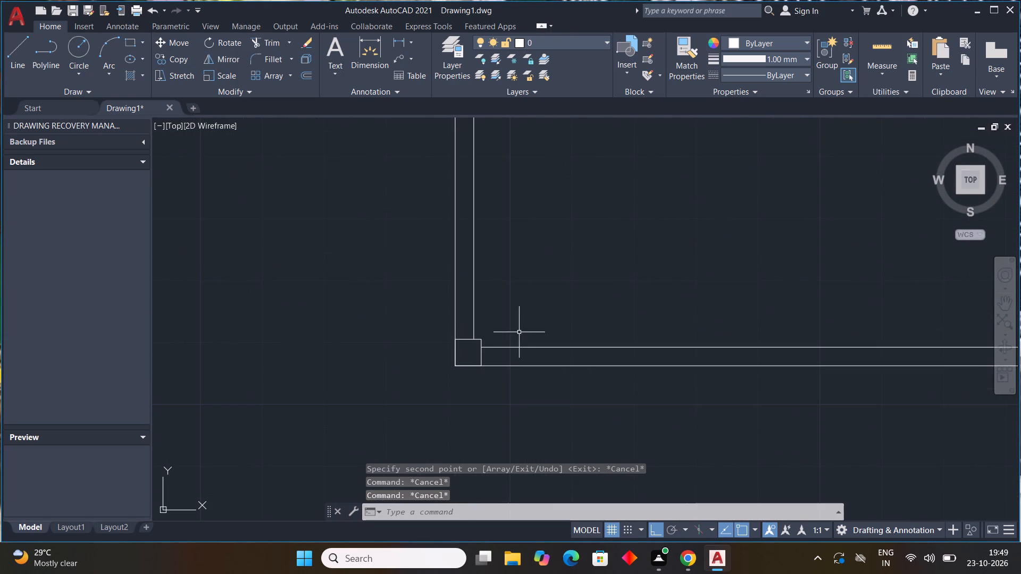
{"action": "left_click", "coordinate": [480, 338]}
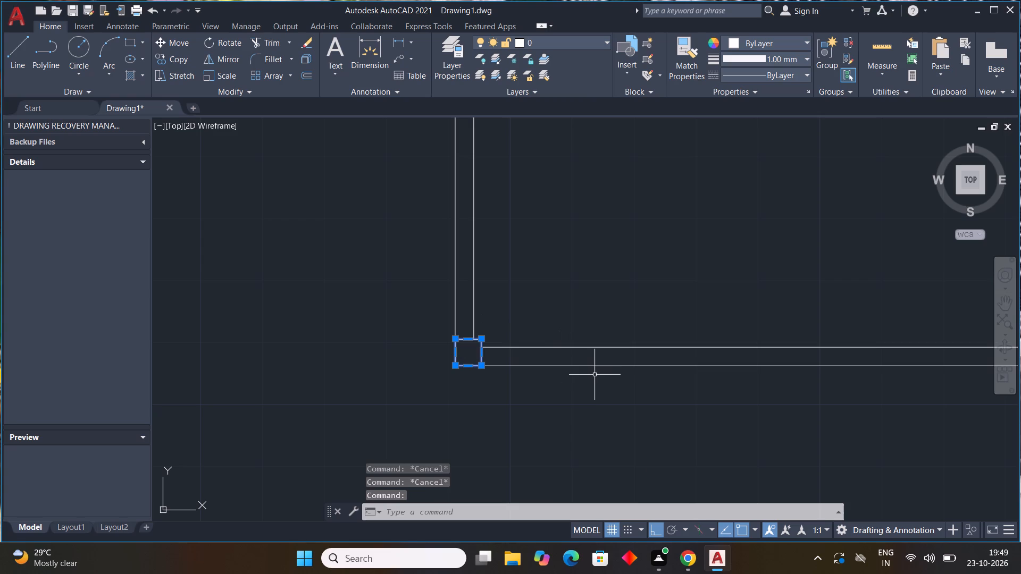
{"action": "type", "text": "co"}
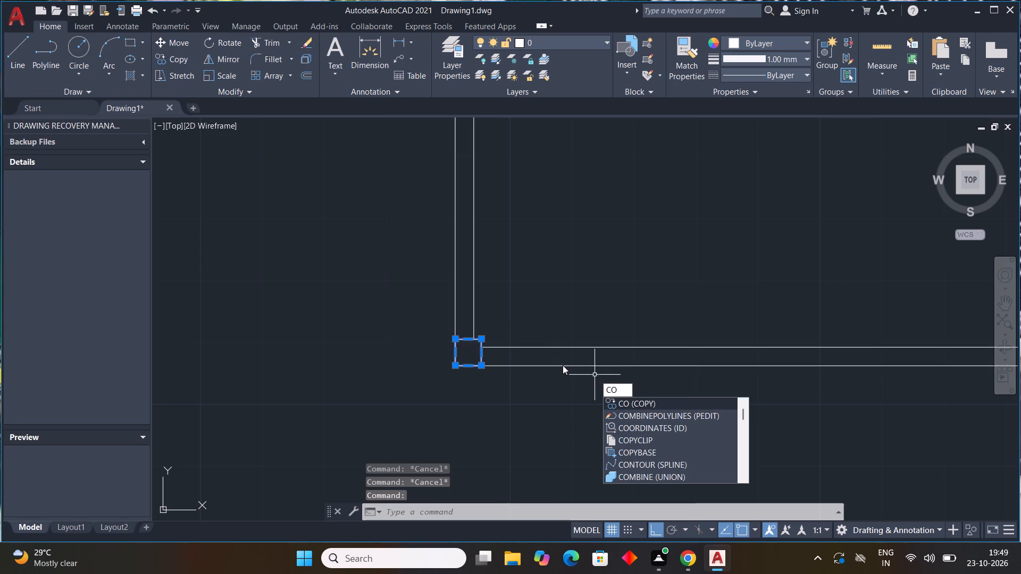
{"action": "key", "text": "space"}
{"action": "left_click", "coordinate": [456, 367]}
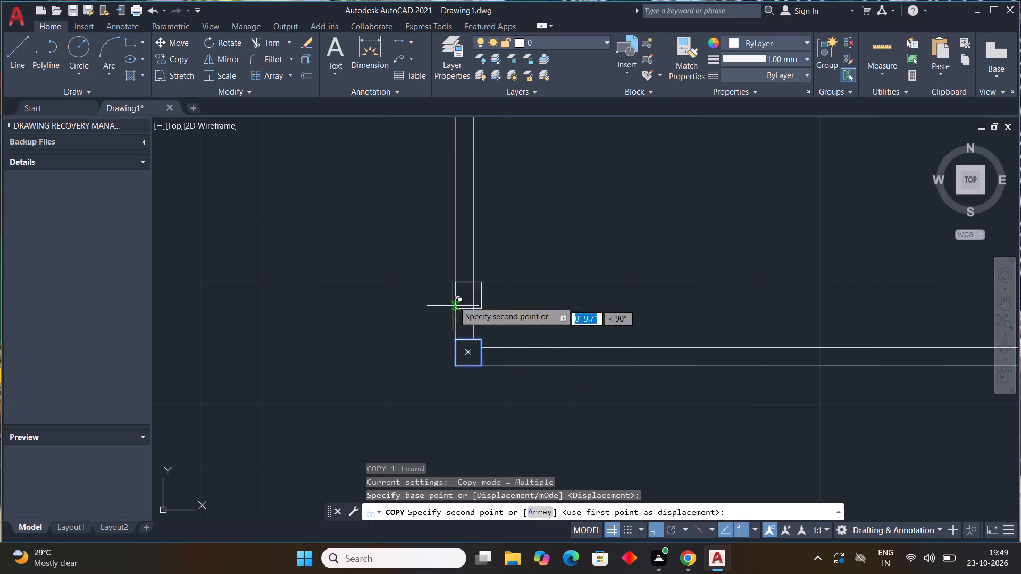
{"action": "middle_click_drag", "start_coordinate": [439, 229], "coordinate": [433, 424]}
{"action": "scroll", "coordinate": [456, 362], "scroll_direction": "down", "scroll_amount": 2}
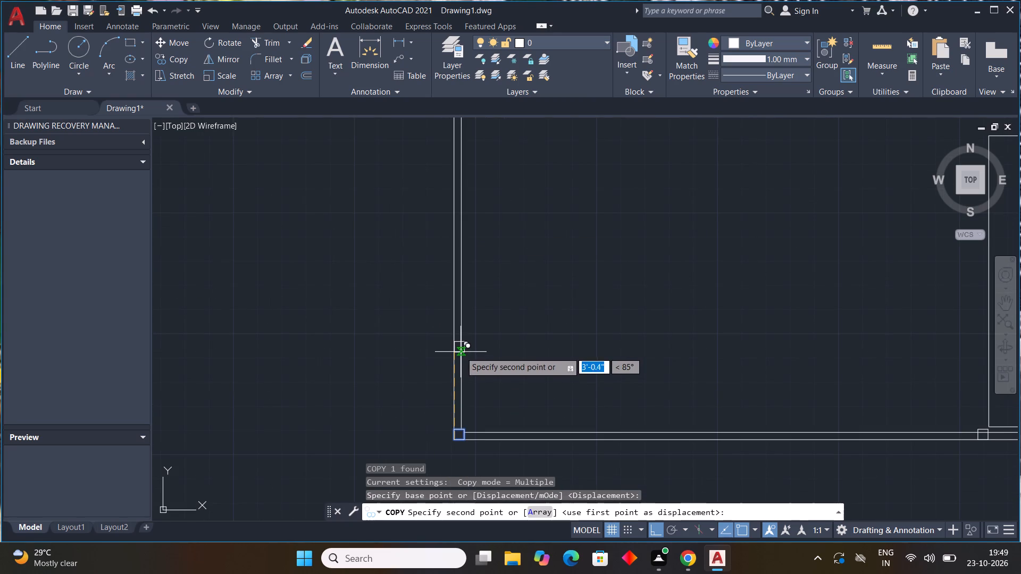
{"action": "scroll", "coordinate": [467, 300], "scroll_direction": "down", "scroll_amount": 2}
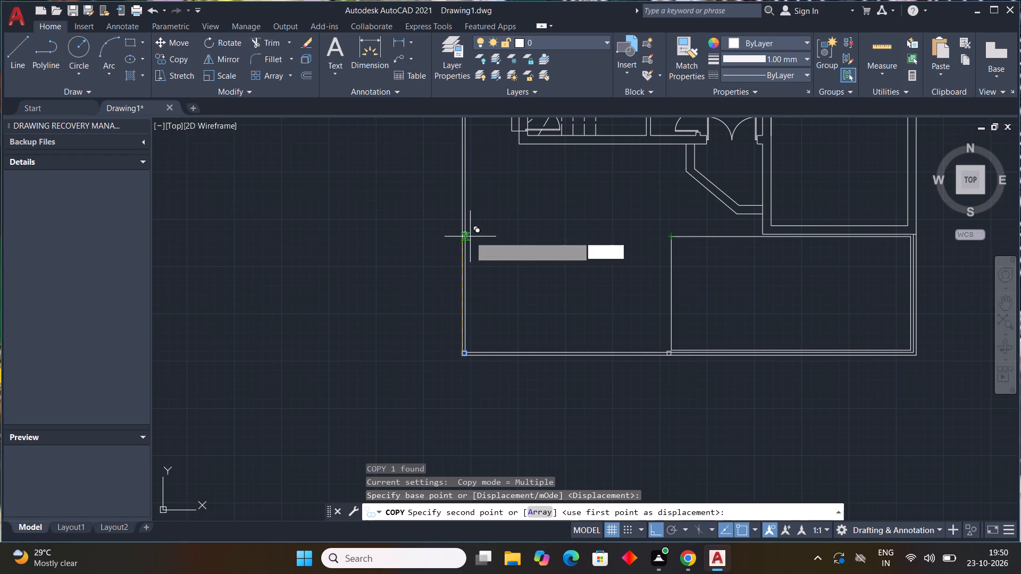
{"action": "scroll", "coordinate": [471, 237], "scroll_direction": "up", "scroll_amount": 2}
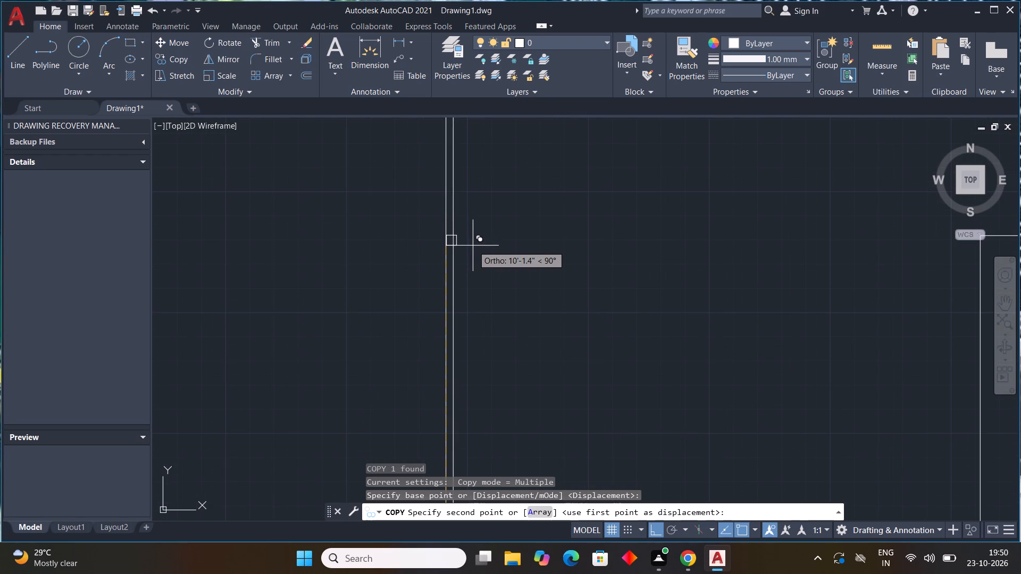
{"action": "left_click", "coordinate": [473, 246]}
Copy the post rectangle onto the left edge of the small box outside the stair door, undoing the extra copy.
{"action": "scroll", "coordinate": [576, 267], "scroll_direction": "down", "scroll_amount": 3}
{"action": "scroll", "coordinate": [570, 214], "scroll_direction": "up", "scroll_amount": 2}
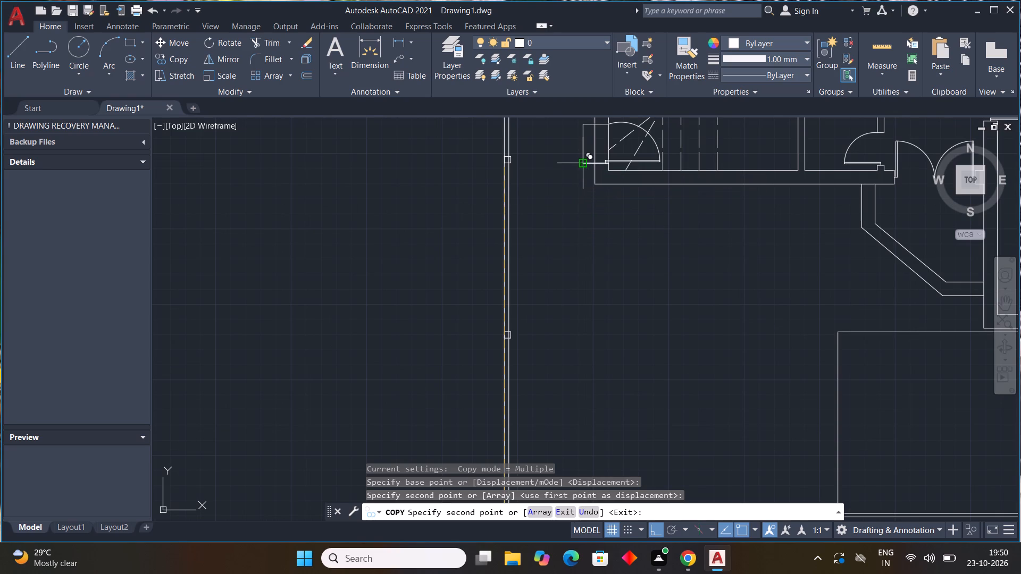
{"action": "left_click", "coordinate": [584, 150]}
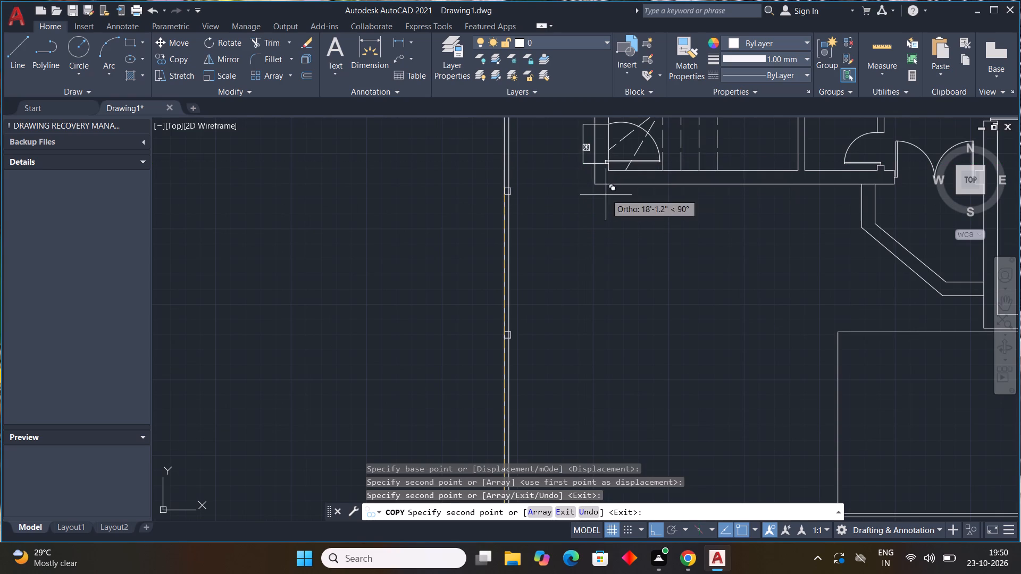
{"action": "left_click", "coordinate": [595, 152]}
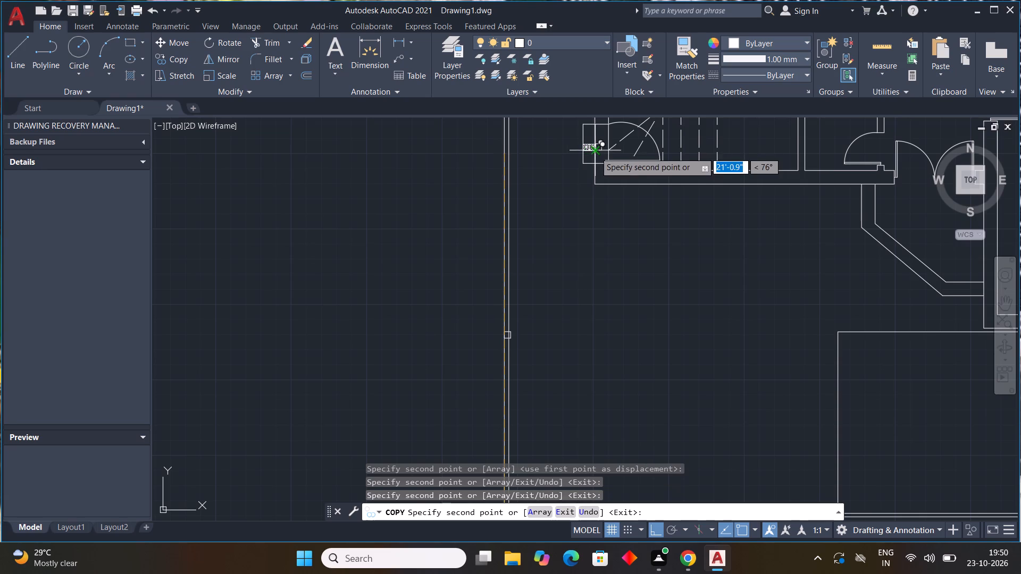
{"action": "scroll", "coordinate": [610, 290], "scroll_direction": "down", "scroll_amount": 2}
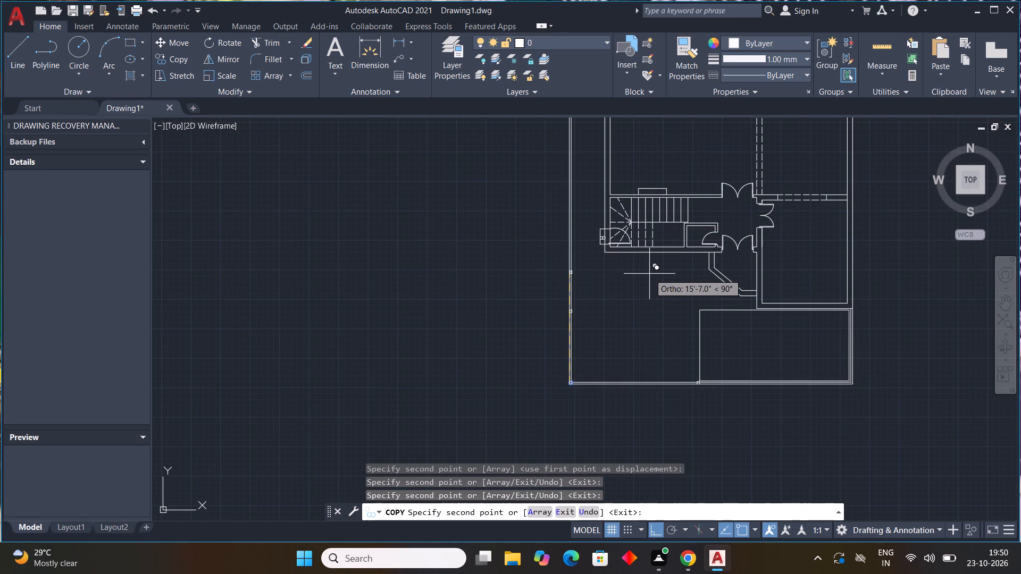
{"action": "key", "text": "ctrl+z"}
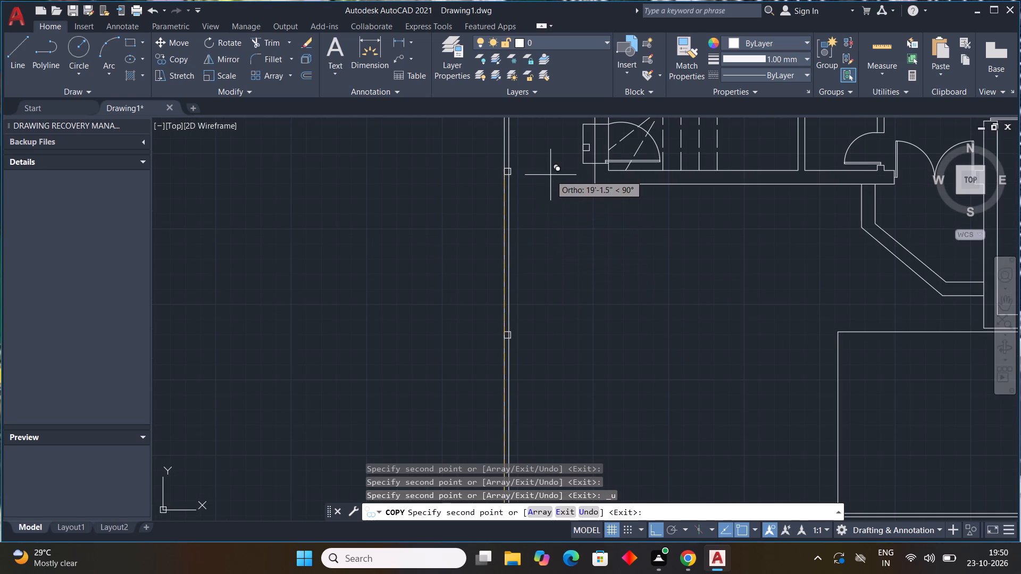
{"action": "middle_click_drag", "start_coordinate": [550, 175], "coordinate": [556, 261]}
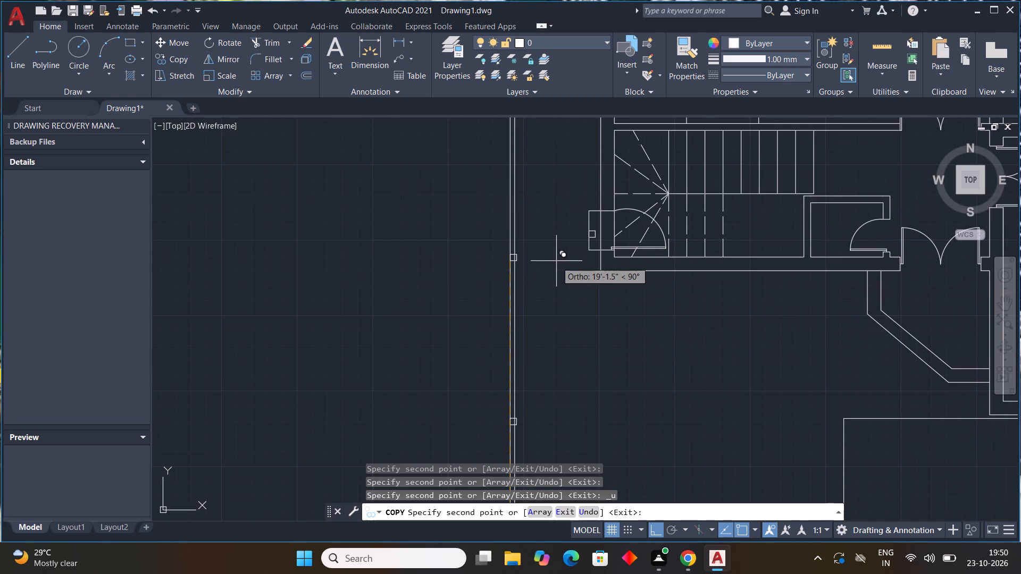
{"action": "key", "text": "Escape"}
Move the post copy from the stair-side box horizontally by its bottom-left corner onto the left boundary wall's outer line.
{"action": "scroll", "coordinate": [603, 223], "scroll_direction": "up", "scroll_amount": 3}
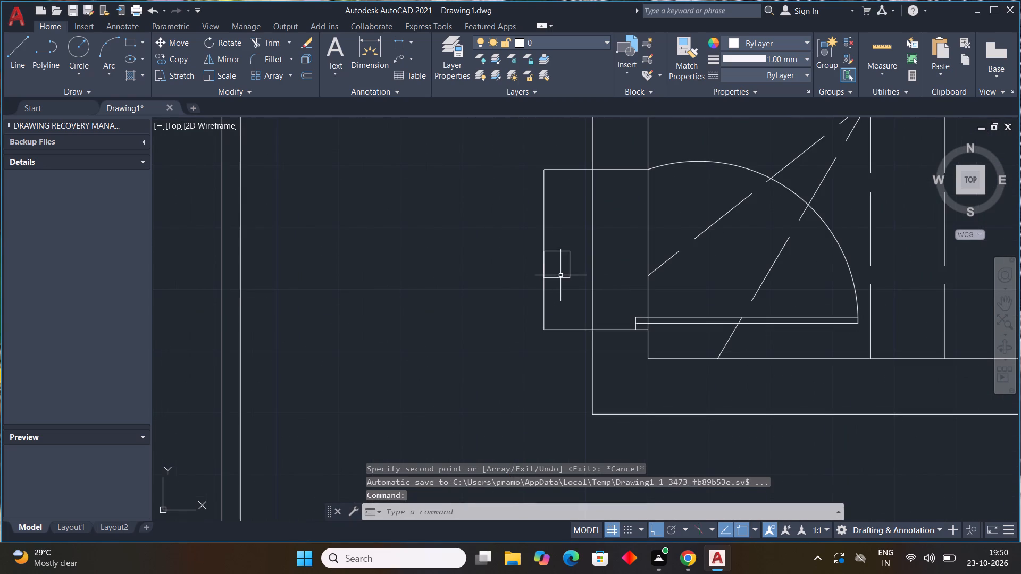
{"action": "left_click", "coordinate": [563, 276]}
{"action": "type", "text": "m"}
{"action": "key", "text": "space"}
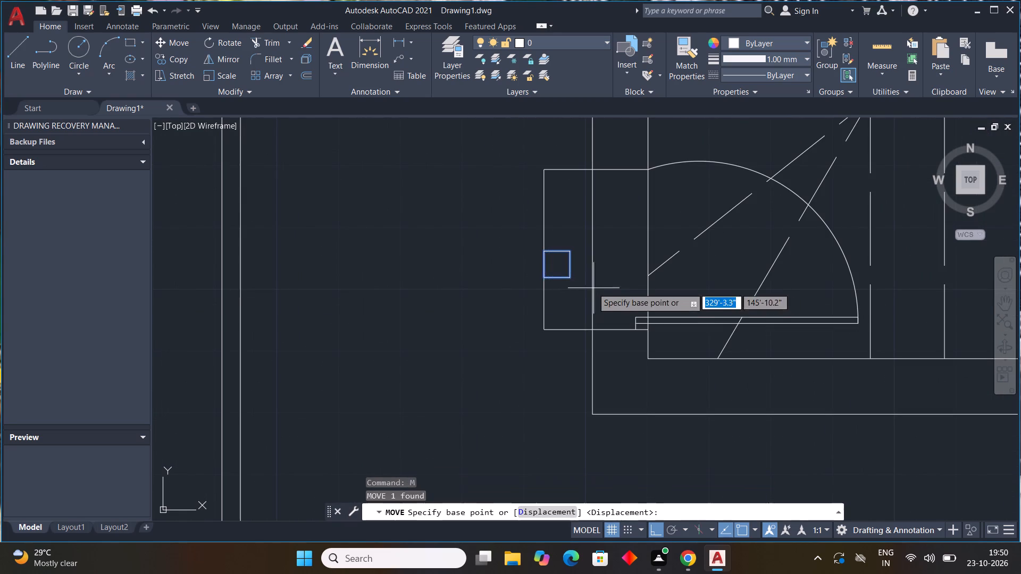
{"action": "left_click_drag", "start_coordinate": [545, 277], "coordinate": [529, 275]}
{"action": "scroll", "coordinate": [414, 264], "scroll_direction": "down", "scroll_amount": 2}
{"action": "middle_click_drag", "start_coordinate": [417, 264], "coordinate": [558, 255]}
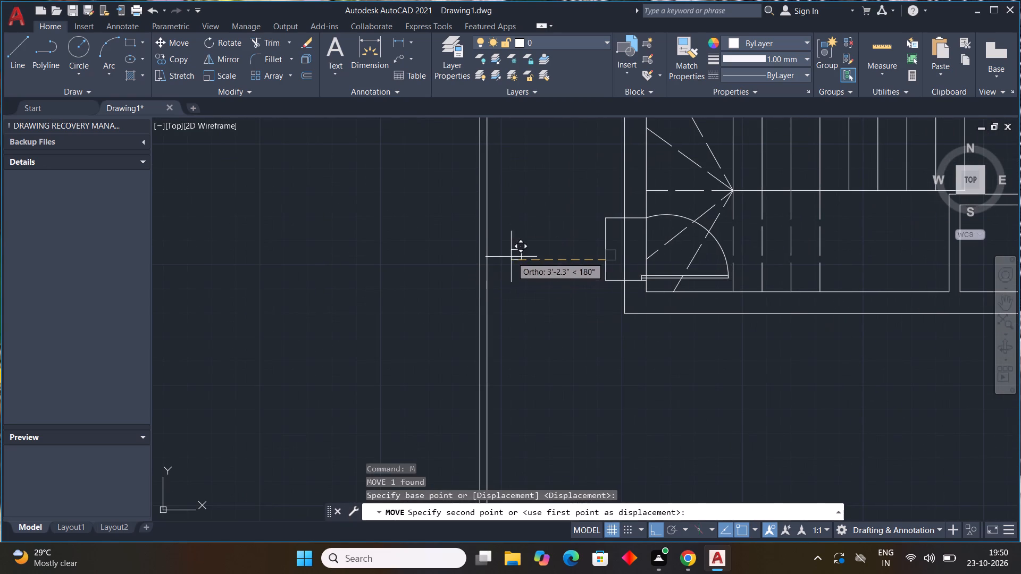
{"action": "scroll", "coordinate": [484, 257], "scroll_direction": "up", "scroll_amount": 3}
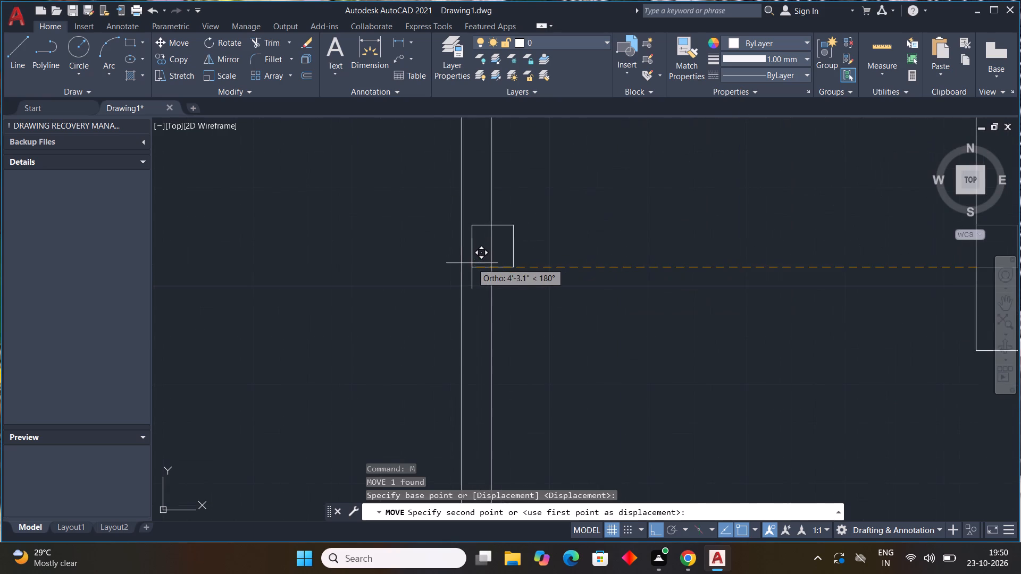
{"action": "left_click", "coordinate": [465, 264]}
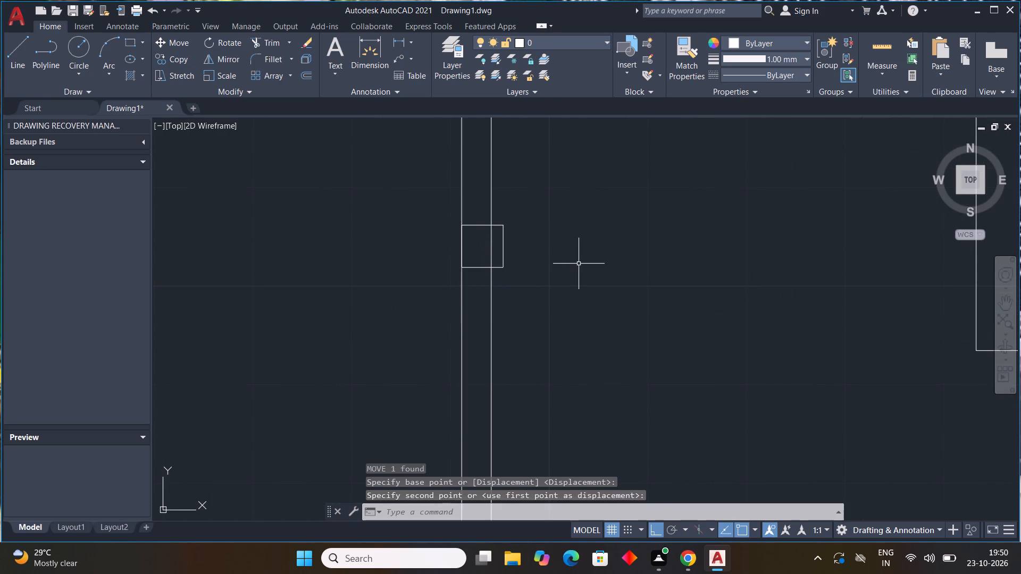
{"action": "key", "text": "Escape"}
With linetype ACAD_ISO02W100, draw a horizontal dashed line from the upper wall post's bottom-right corner to just inside the stair-side box.
{"action": "scroll", "coordinate": [571, 266], "scroll_direction": "down", "scroll_amount": 4}
{"action": "middle_click_drag", "start_coordinate": [640, 286], "coordinate": [554, 272]}
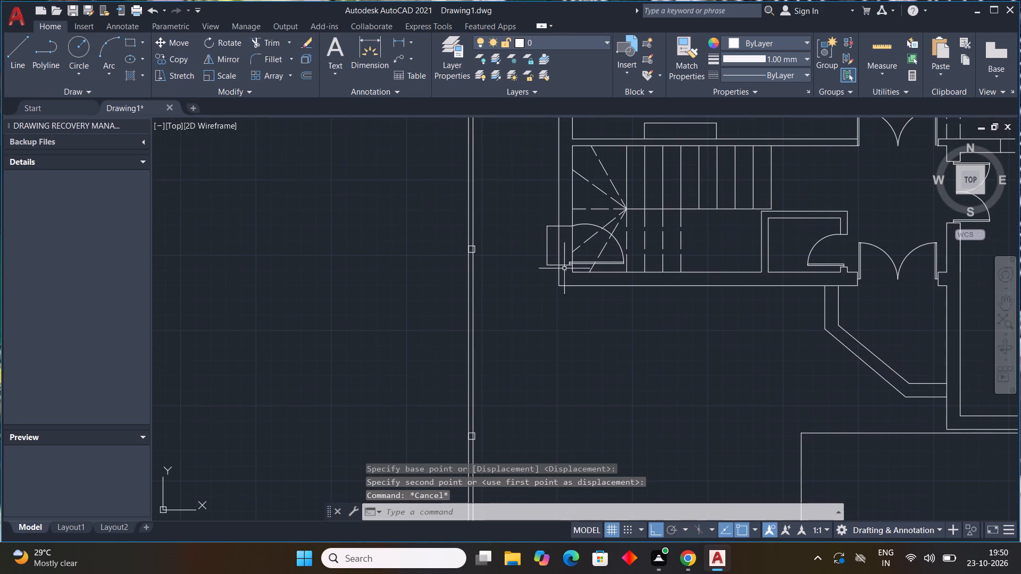
{"action": "left_click", "coordinate": [760, 73]}
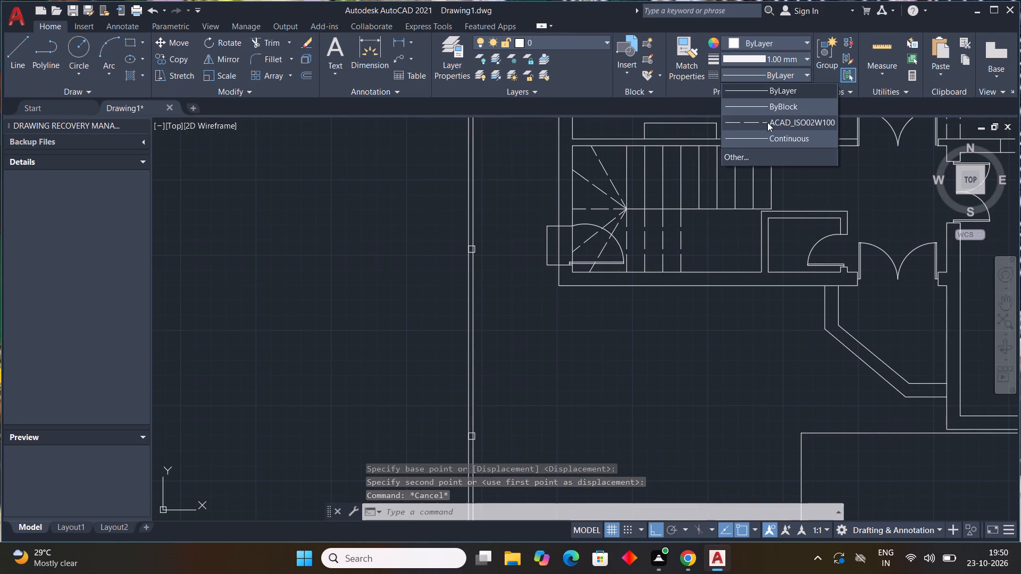
{"action": "left_click", "coordinate": [767, 122]}
{"action": "key", "text": "l"}
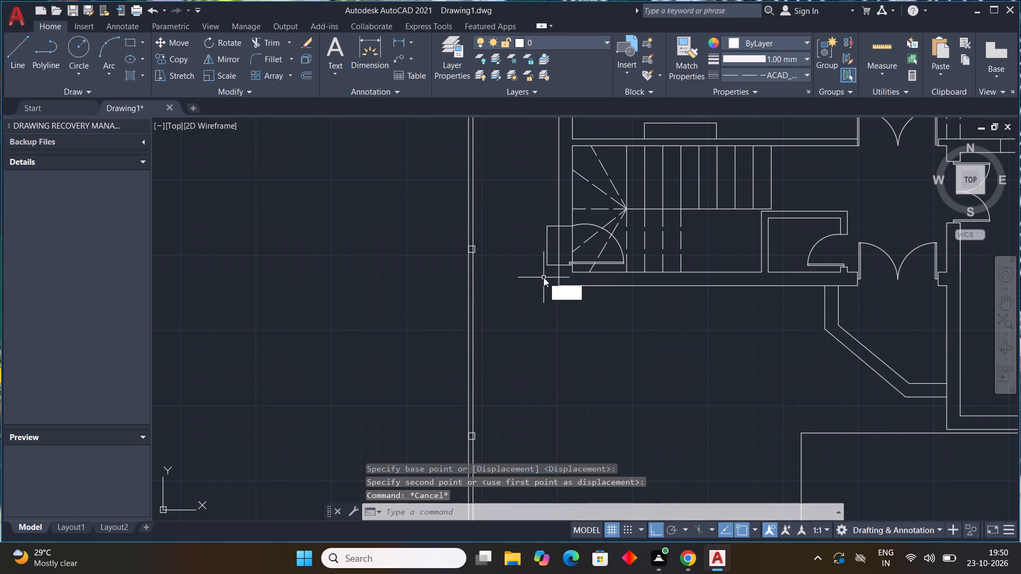
{"action": "key", "text": "space"}
{"action": "scroll", "coordinate": [479, 250], "scroll_direction": "up", "scroll_amount": 2}
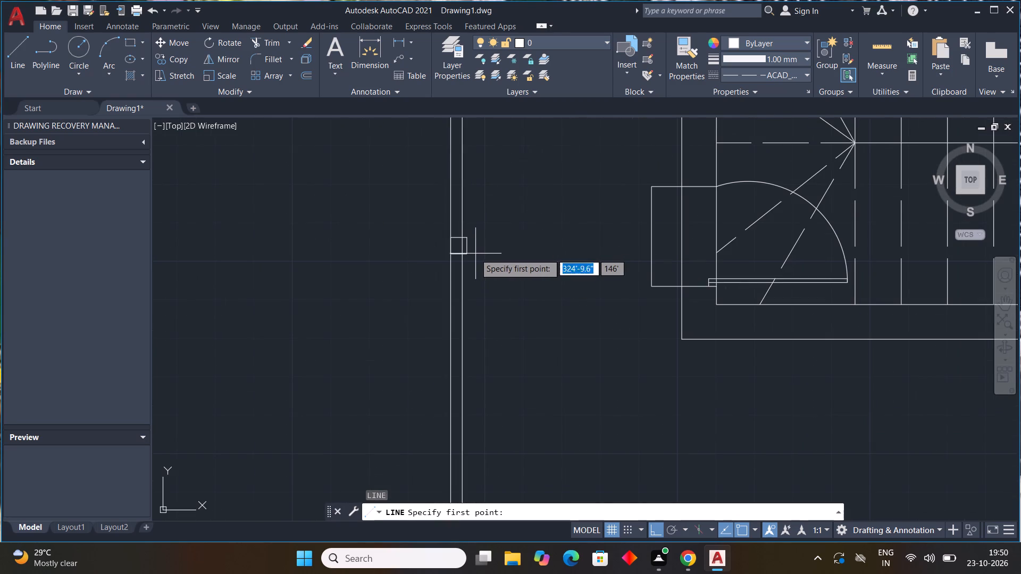
{"action": "left_click", "coordinate": [470, 253]}
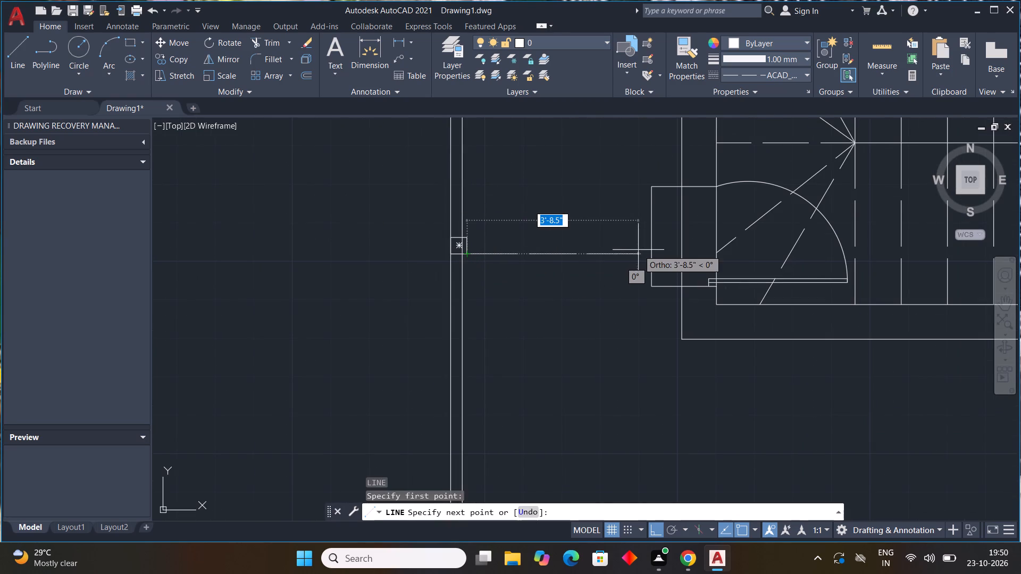
{"action": "left_click", "coordinate": [662, 249]}
{"action": "key", "text": "Escape"}
{"action": "scroll", "coordinate": [659, 295], "scroll_direction": "down", "scroll_amount": 1}
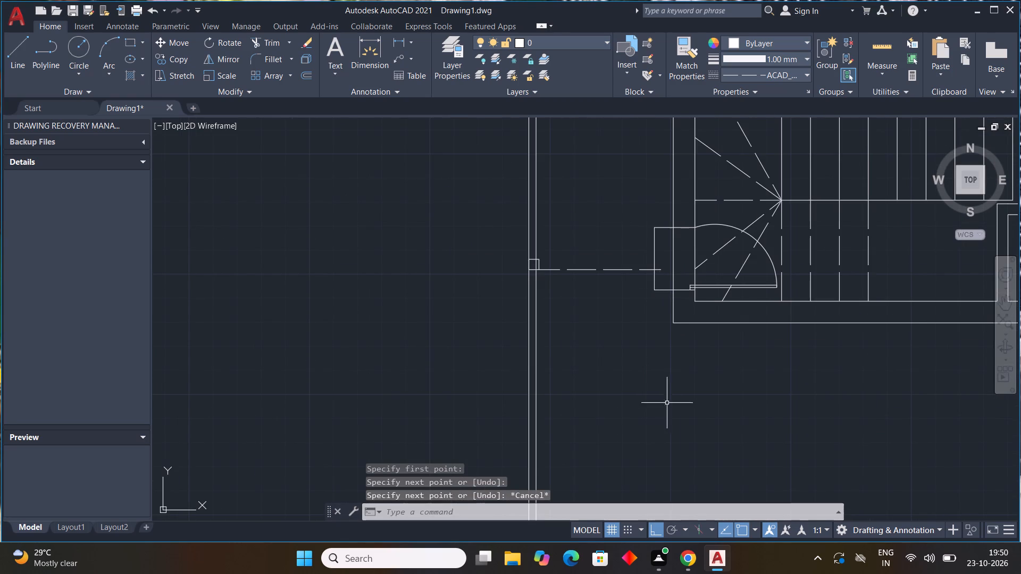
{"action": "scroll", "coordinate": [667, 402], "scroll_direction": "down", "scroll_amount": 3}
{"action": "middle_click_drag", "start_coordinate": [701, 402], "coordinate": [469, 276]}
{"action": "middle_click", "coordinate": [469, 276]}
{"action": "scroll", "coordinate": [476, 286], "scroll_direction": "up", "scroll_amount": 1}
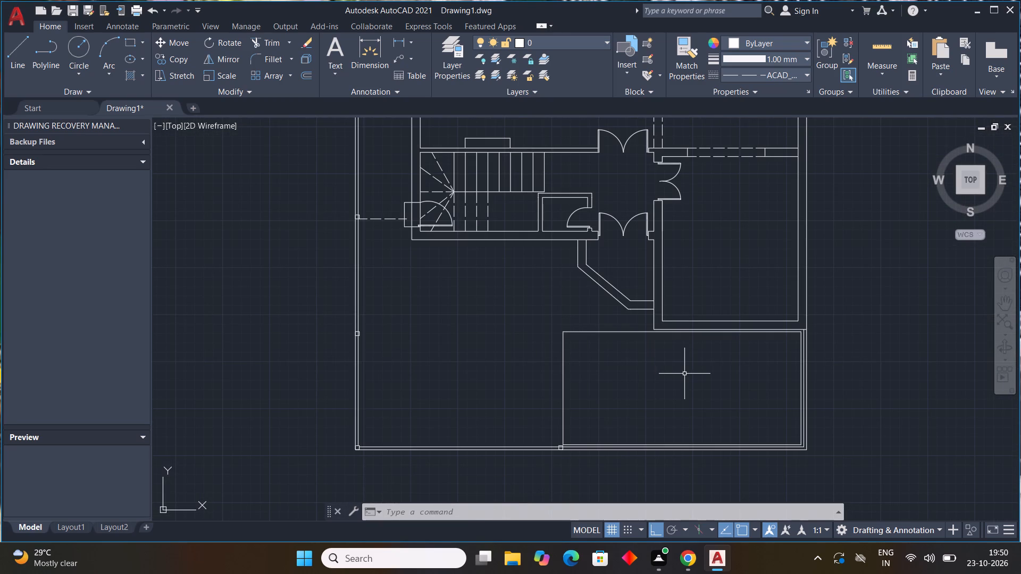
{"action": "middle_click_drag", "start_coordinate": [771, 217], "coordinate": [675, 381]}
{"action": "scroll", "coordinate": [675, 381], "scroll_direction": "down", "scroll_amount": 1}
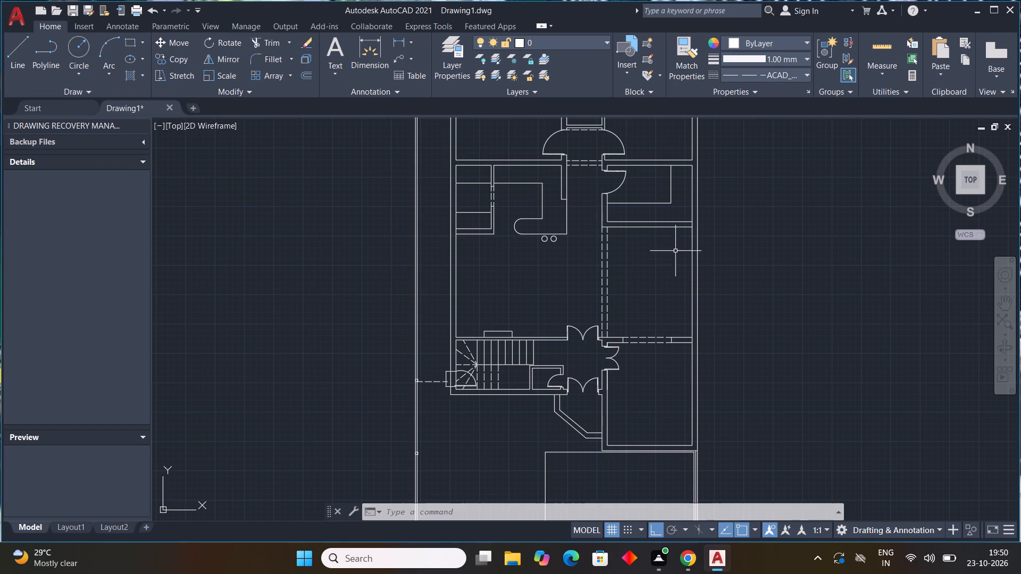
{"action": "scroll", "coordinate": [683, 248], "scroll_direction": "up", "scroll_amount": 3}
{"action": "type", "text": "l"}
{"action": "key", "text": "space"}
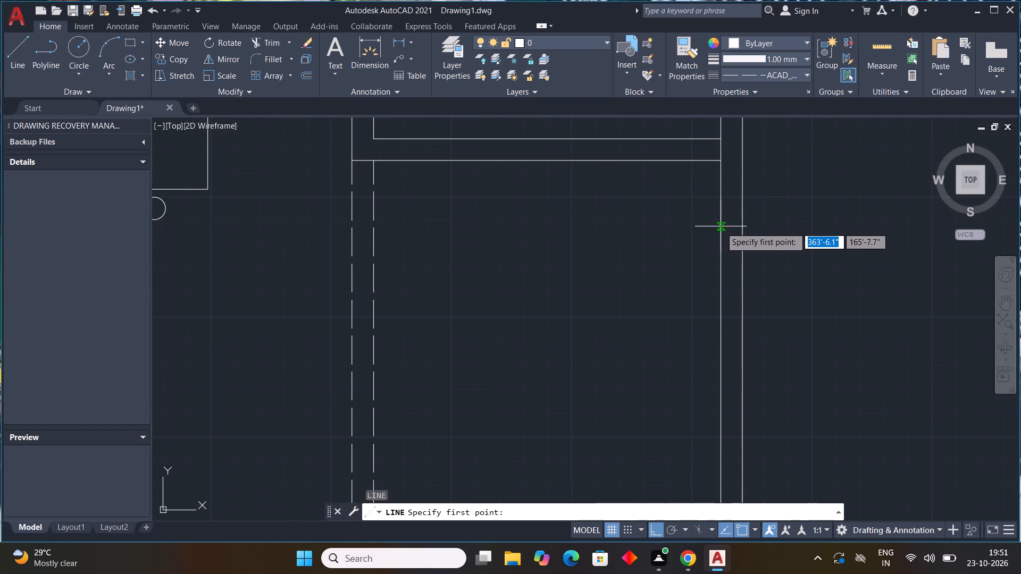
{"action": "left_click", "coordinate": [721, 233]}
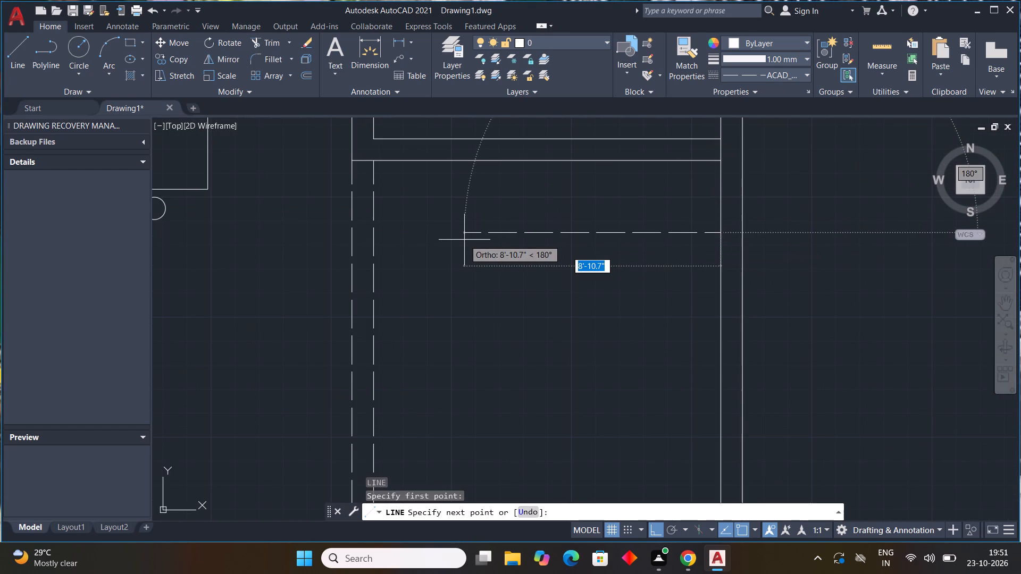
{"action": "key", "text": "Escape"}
With linetype ByLayer, draw a line about 10'-3" leftward from the right wall below the room's top wall, turning up to that wall.
{"action": "left_click", "coordinate": [785, 74]}
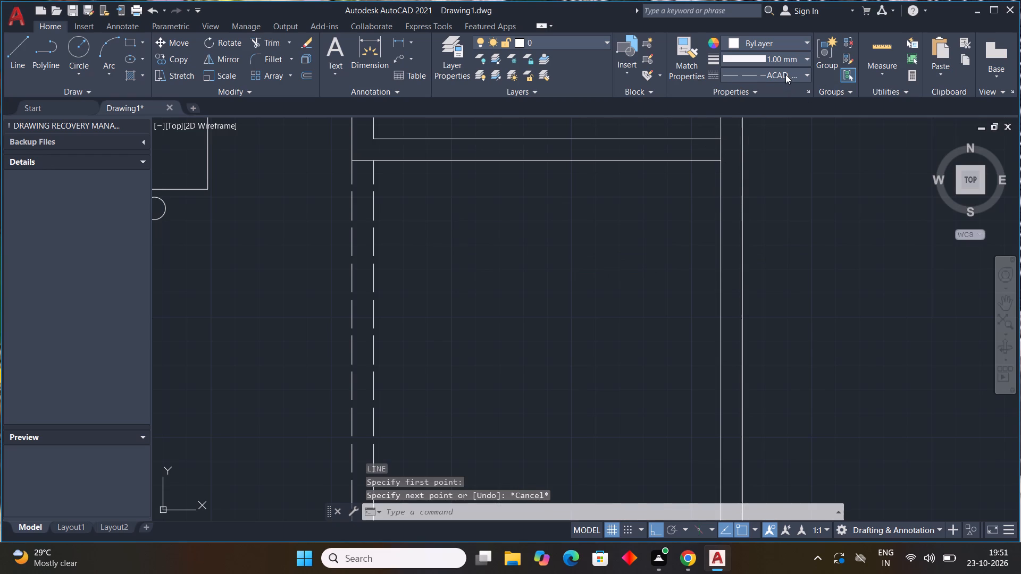
{"action": "left_click", "coordinate": [787, 94]}
{"action": "type", "text": "l"}
{"action": "key", "text": "space"}
{"action": "left_click", "coordinate": [723, 225]}
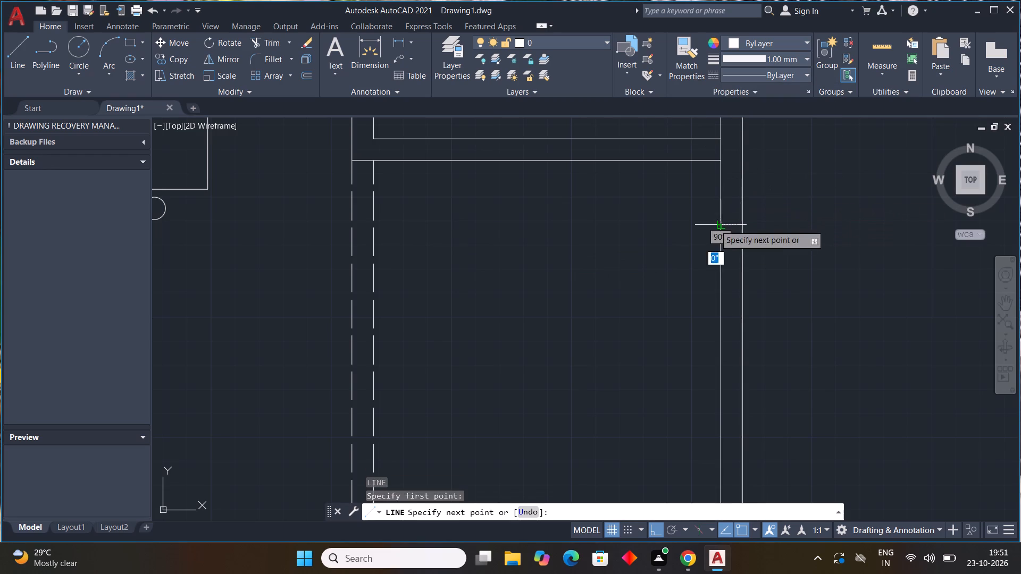
{"action": "left_click", "coordinate": [424, 217]}
{"action": "left_click", "coordinate": [422, 161]}
{"action": "key", "text": "Escape"}
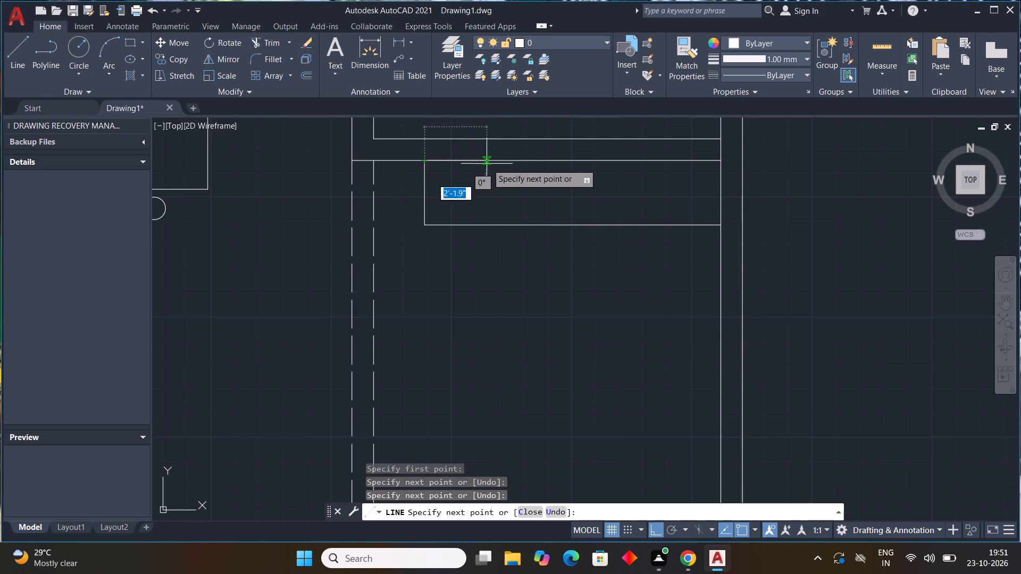
Draw a vertical line about 2'-3" long just inside the narrow rectangle's left edge, from its bottom edge up to the room's top wall.
{"action": "key", "text": "l"}
{"action": "key", "text": "space"}
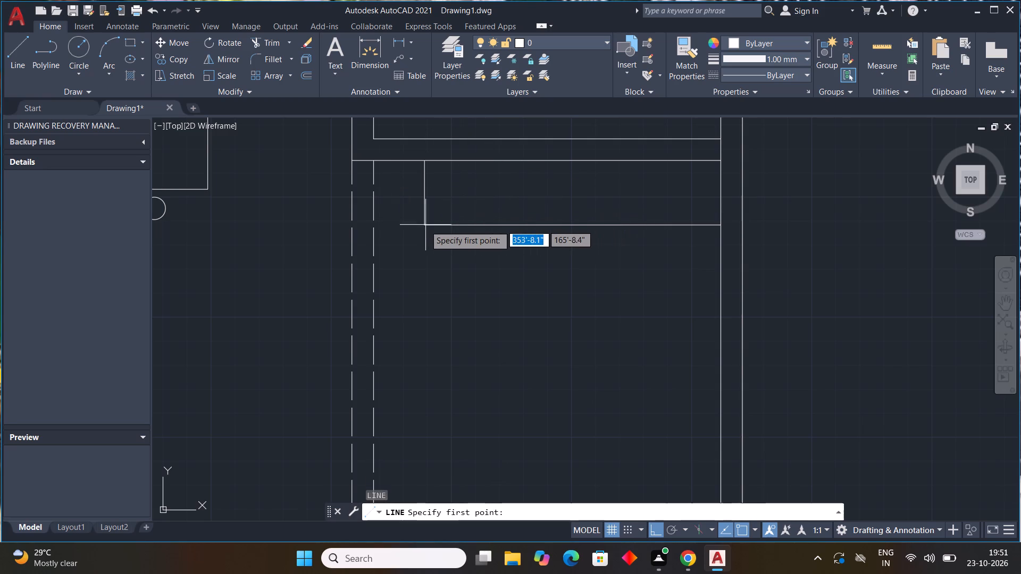
{"action": "scroll", "coordinate": [432, 225], "scroll_direction": "up", "scroll_amount": 2}
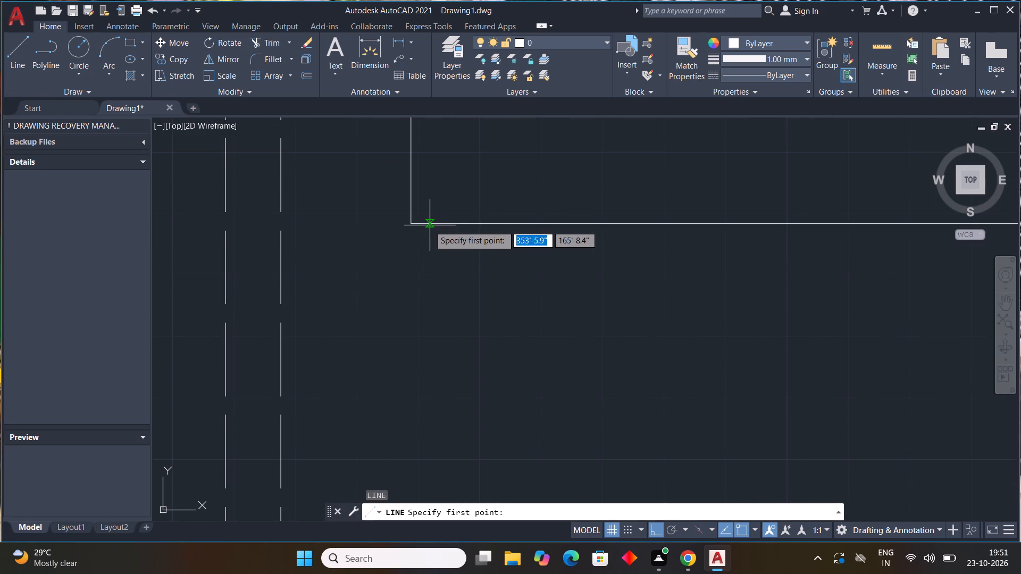
{"action": "left_click", "coordinate": [428, 224]}
{"action": "middle_click_drag", "start_coordinate": [438, 185], "coordinate": [429, 310]}
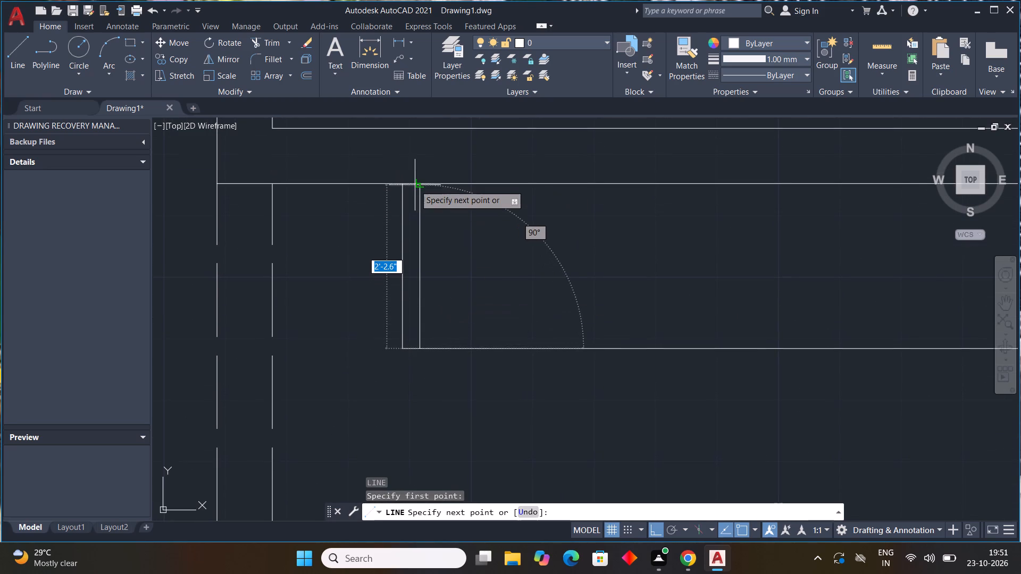
{"action": "left_click", "coordinate": [415, 185]}
{"action": "key", "text": "Escape"}
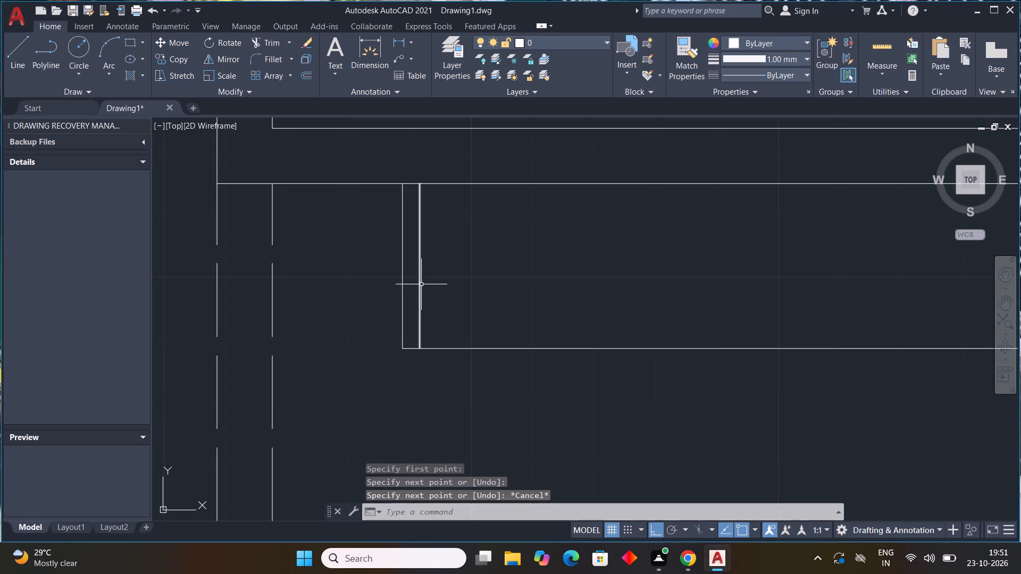
Copy the new vertical line repeatedly rightward along the rectangle's bottom edge at about 3" spacing, reaching about 4'-3" from the original.
{"action": "left_click", "coordinate": [421, 284]}
{"action": "type", "text": "co"}
{"action": "key", "text": "space"}
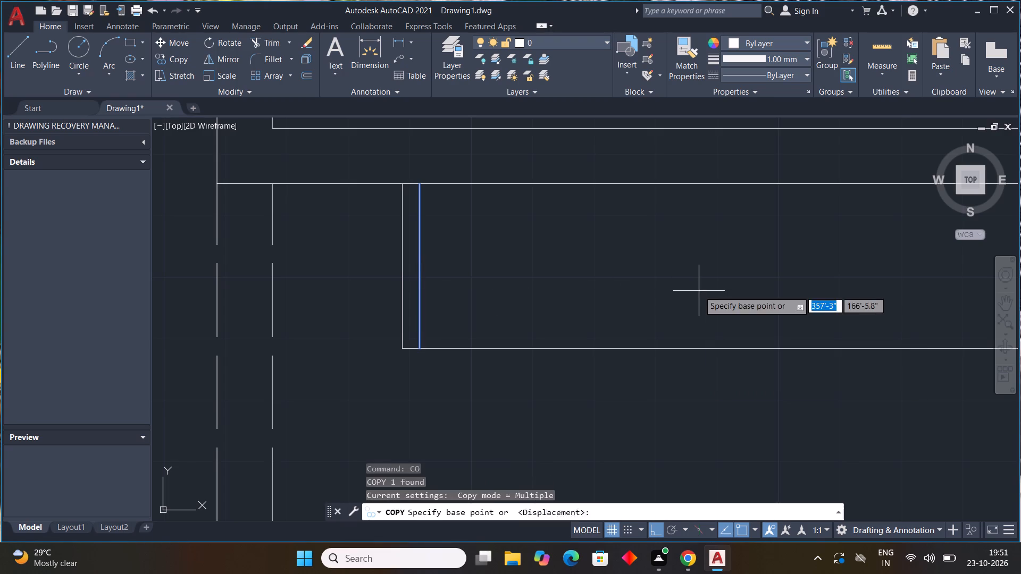
{"action": "left_click_drag", "start_coordinate": [418, 345], "coordinate": [424, 345]}
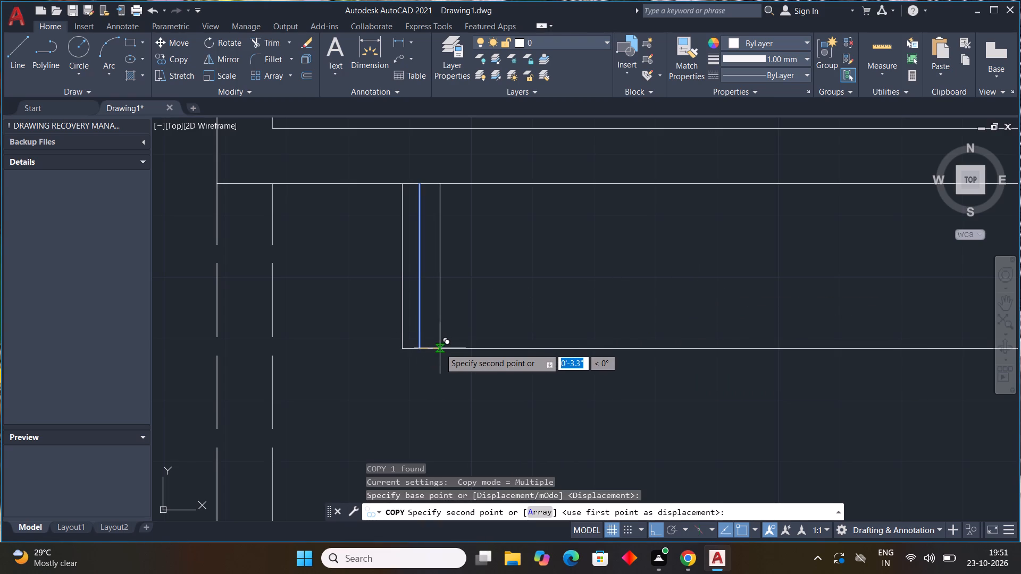
{"action": "left_click", "coordinate": [440, 348]}
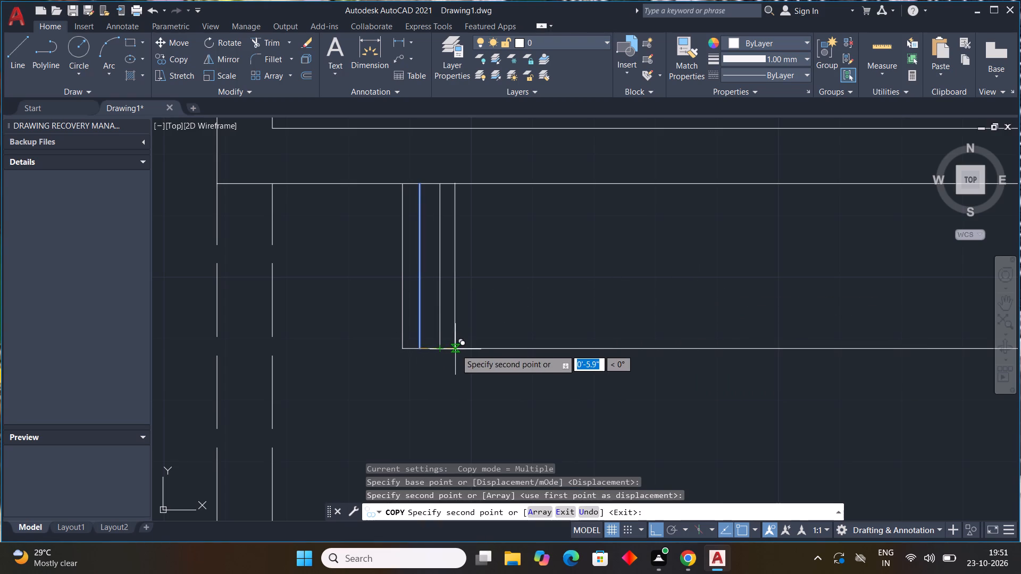
{"action": "left_click", "coordinate": [457, 350]}
{"action": "left_click", "coordinate": [478, 348]}
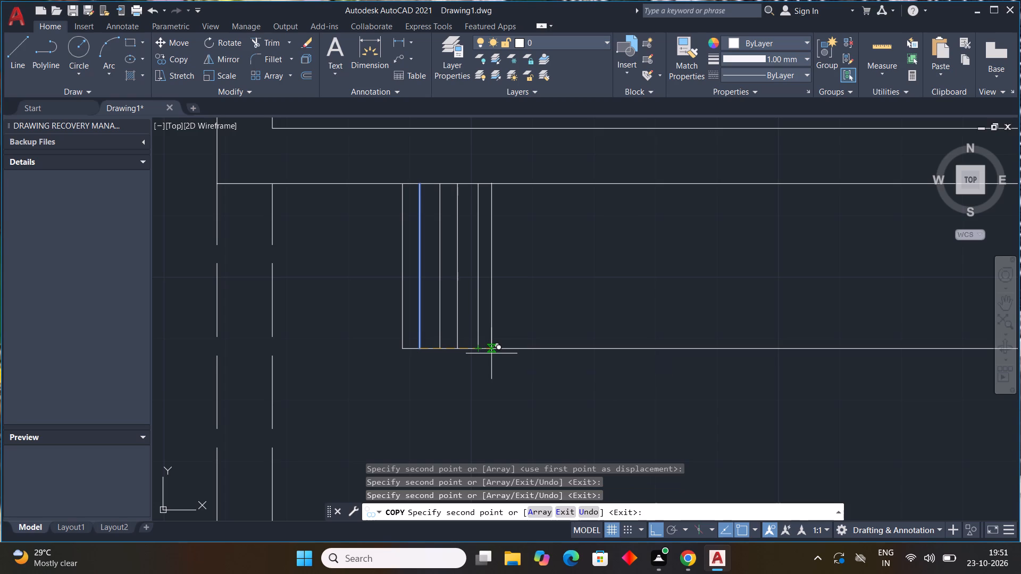
{"action": "left_click", "coordinate": [496, 353]}
{"action": "left_click", "coordinate": [515, 352]}
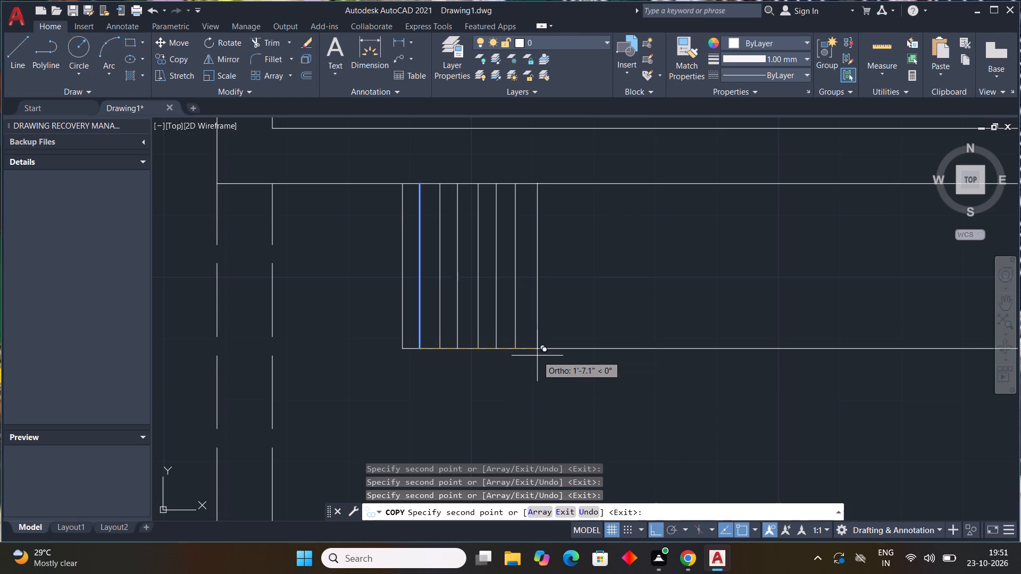
{"action": "left_click", "coordinate": [537, 356]}
{"action": "left_click", "coordinate": [557, 356]}
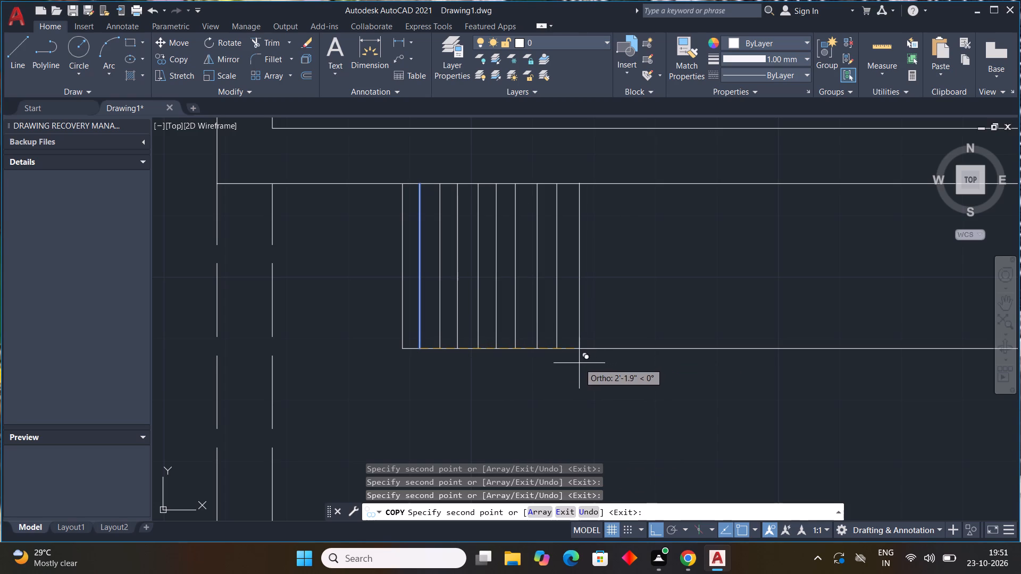
{"action": "left_click", "coordinate": [579, 361]}
{"action": "left_click", "coordinate": [598, 360]}
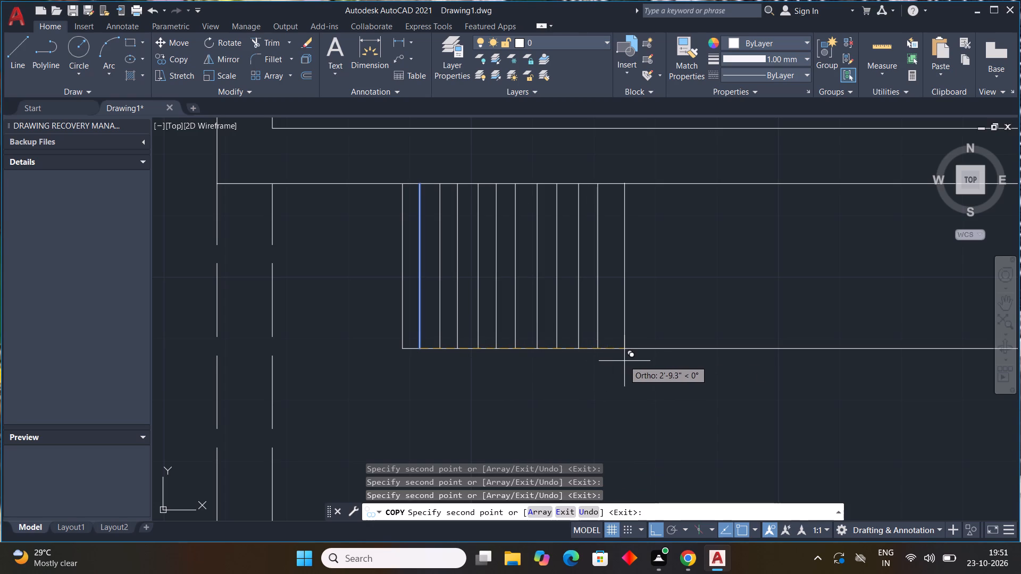
{"action": "left_click", "coordinate": [620, 360]}
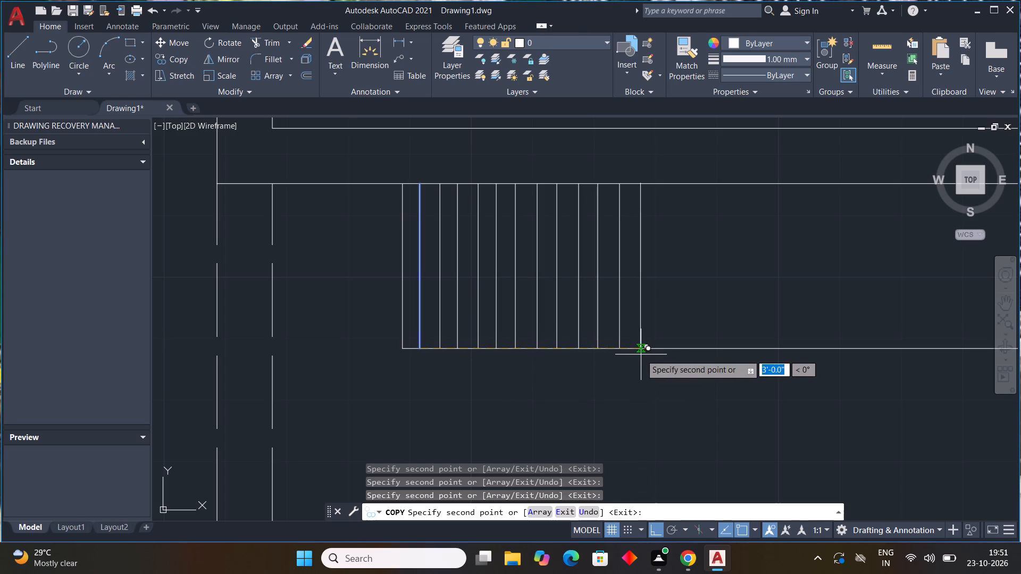
{"action": "left_click_drag", "start_coordinate": [643, 354], "coordinate": [660, 352]}
{"action": "left_click", "coordinate": [667, 350]}
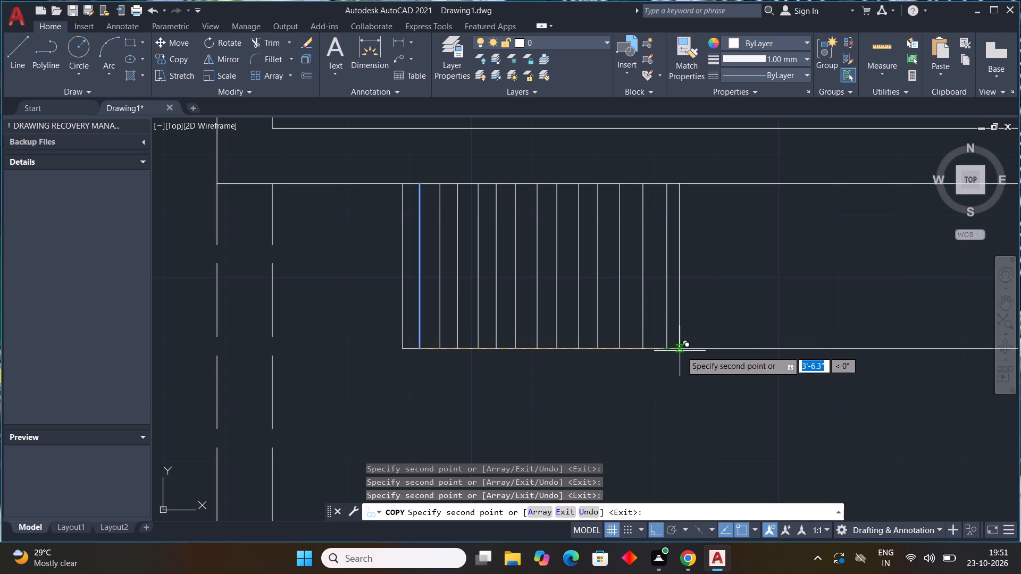
{"action": "left_click", "coordinate": [692, 350]}
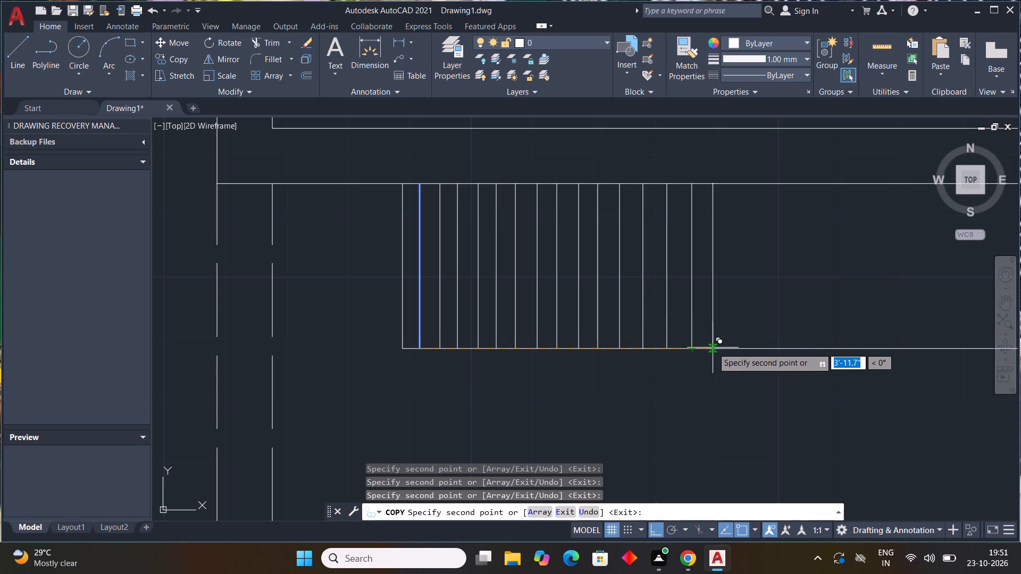
{"action": "left_click_drag", "start_coordinate": [713, 348], "coordinate": [720, 349]}
{"action": "left_click", "coordinate": [734, 351]}
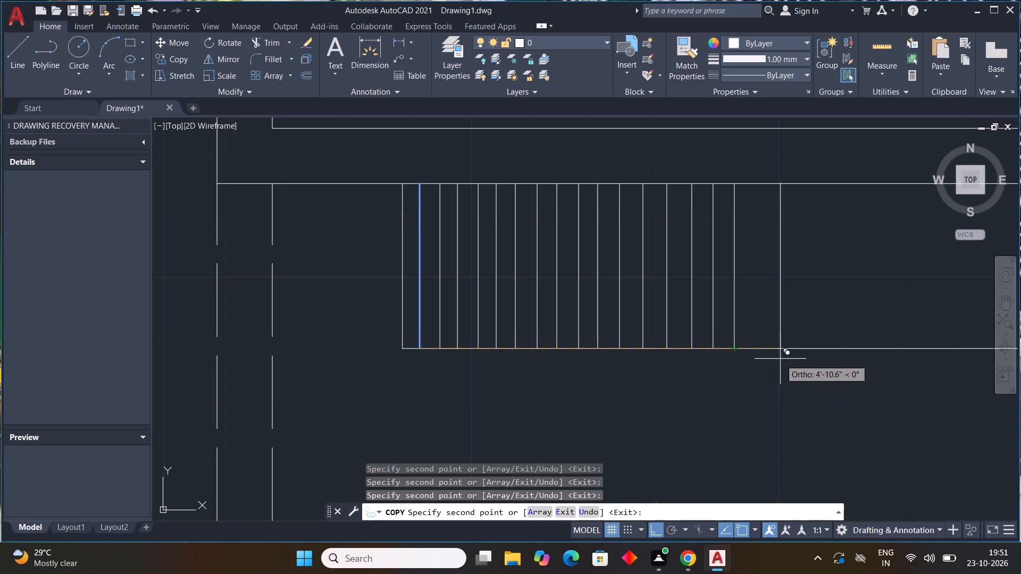
Continue placing copies of the vertical line rightward at about 3" spacing, up to about 6'-6" from the original.
{"action": "scroll", "coordinate": [754, 350], "scroll_direction": "up", "scroll_amount": 1}
{"action": "middle_click_drag", "start_coordinate": [754, 349], "coordinate": [665, 350]}
{"action": "scroll", "coordinate": [649, 352], "scroll_direction": "down", "scroll_amount": 2}
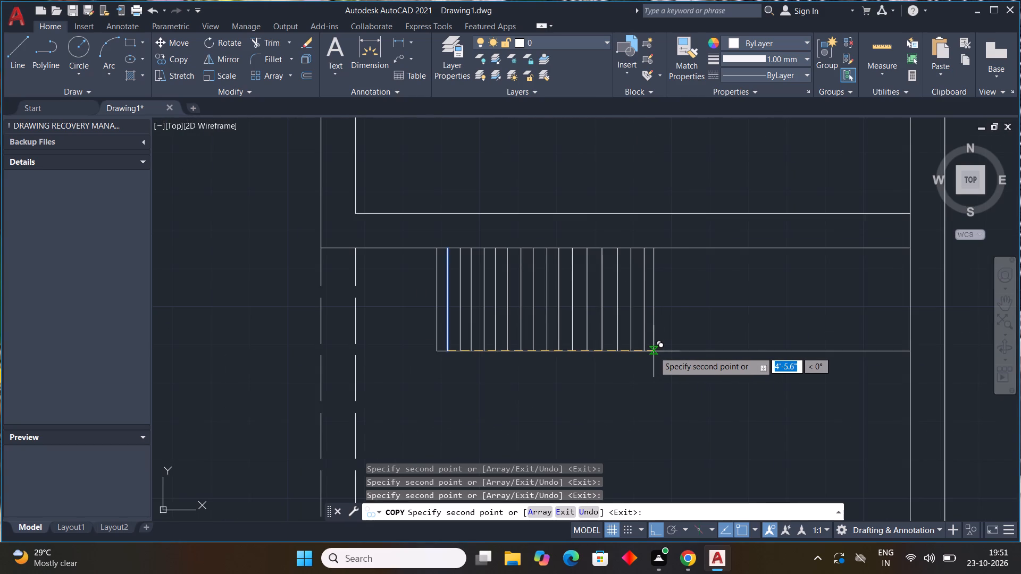
{"action": "left_click", "coordinate": [656, 352]}
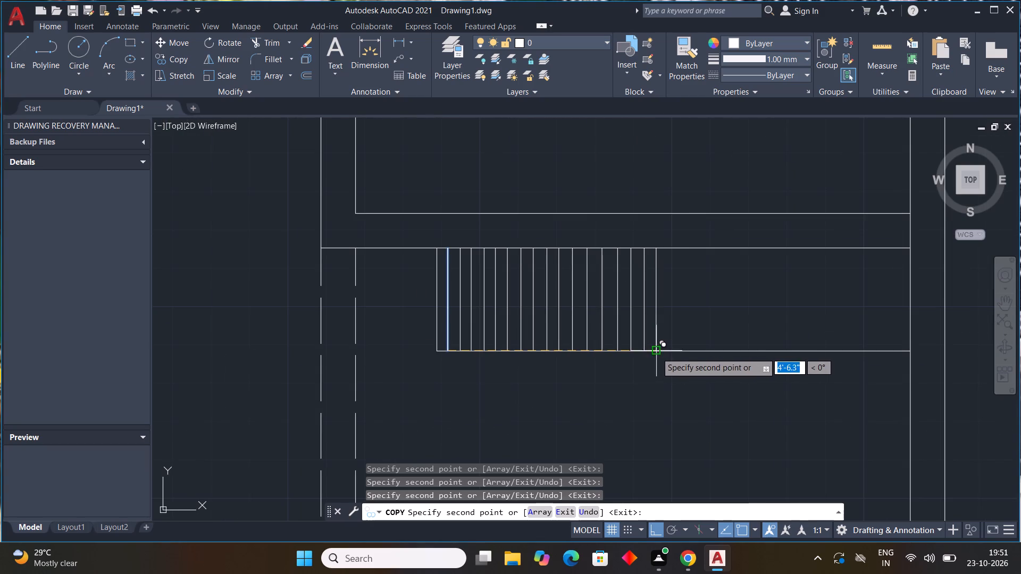
{"action": "left_click", "coordinate": [669, 355]}
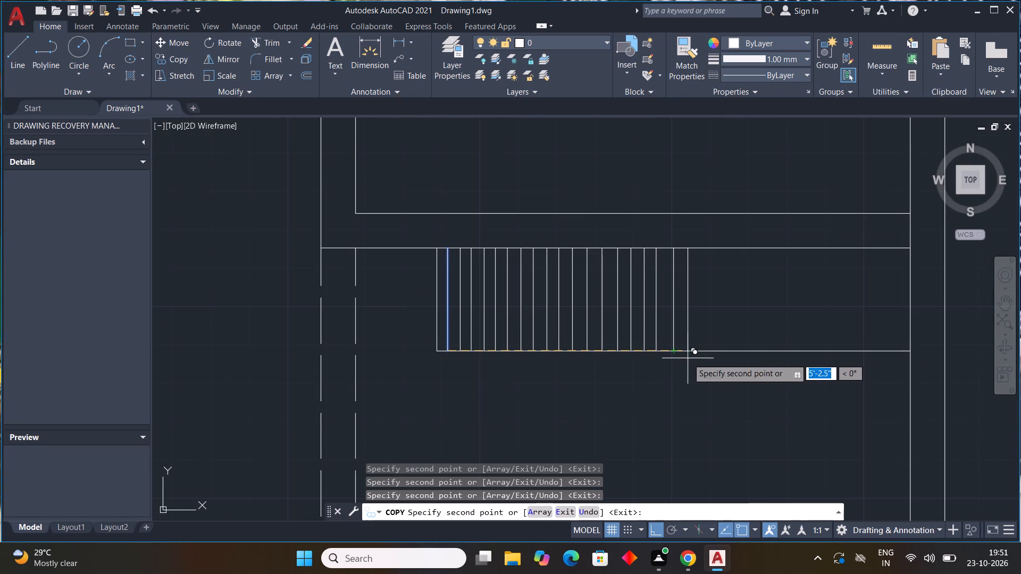
{"action": "left_click_drag", "start_coordinate": [686, 357], "coordinate": [691, 358]}
{"action": "left_click", "coordinate": [698, 359]}
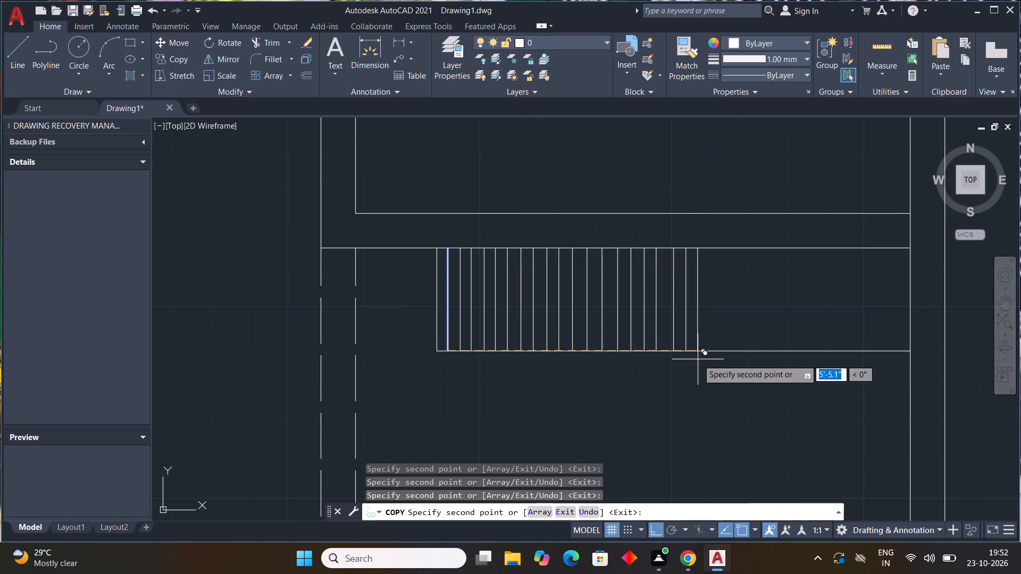
{"action": "left_click", "coordinate": [710, 360]}
{"action": "left_click", "coordinate": [723, 359]}
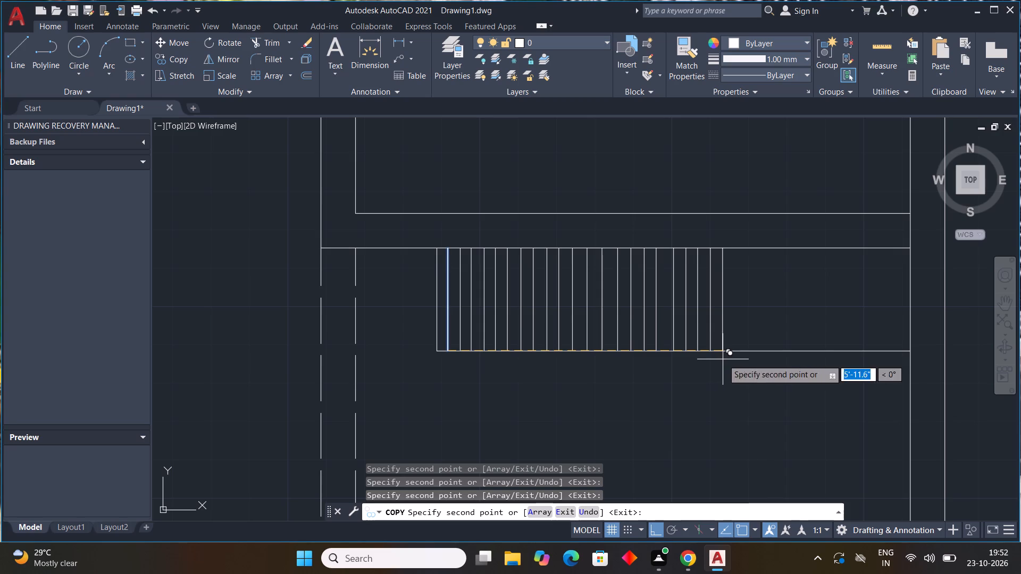
{"action": "left_click", "coordinate": [736, 361]}
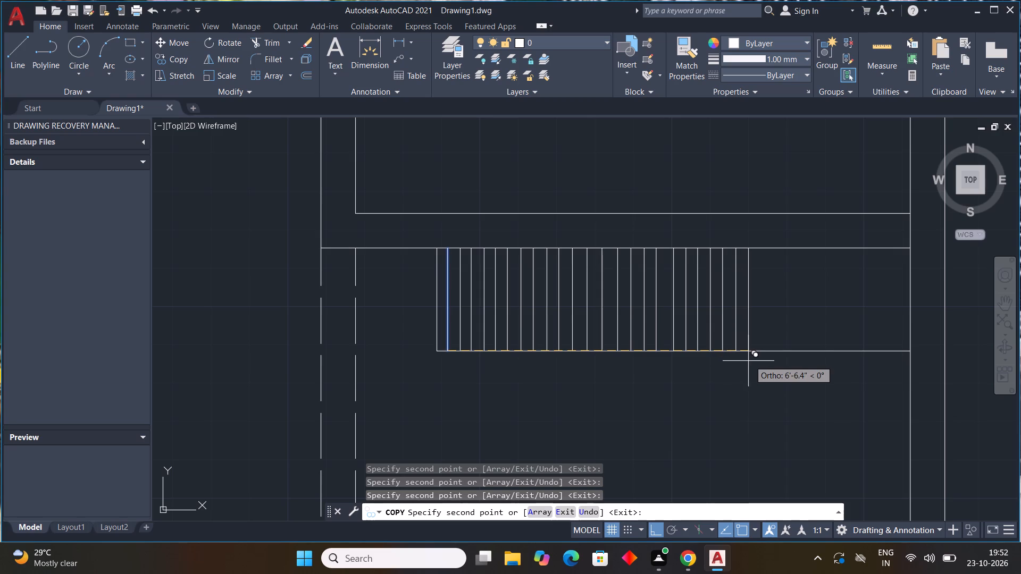
{"action": "left_click", "coordinate": [750, 359]}
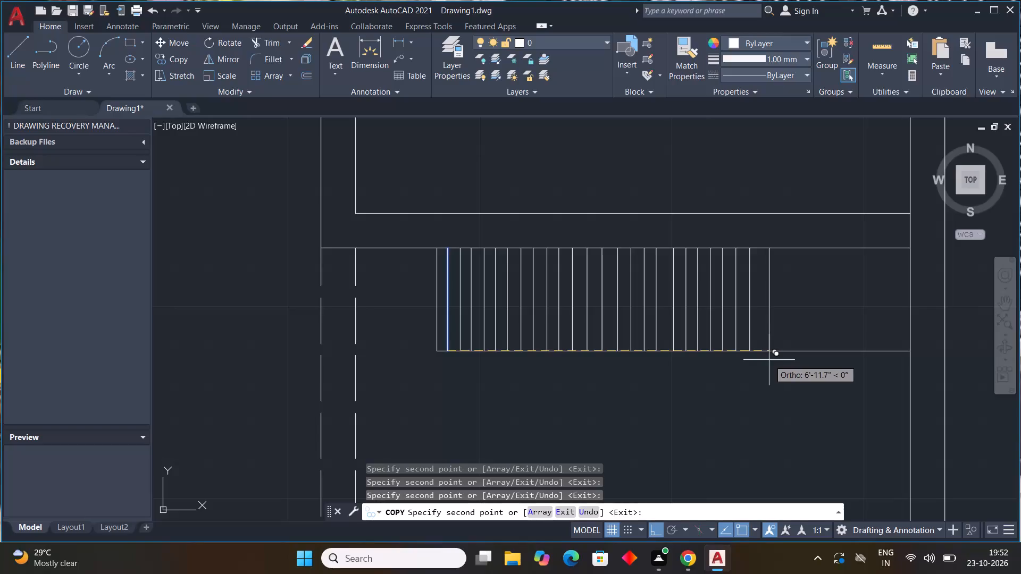
Fill the rest of the rectangle with vertical line copies about 3" apart, ending about 9'-10" from the original beside the right wall.
{"action": "left_click", "coordinate": [759, 356]}
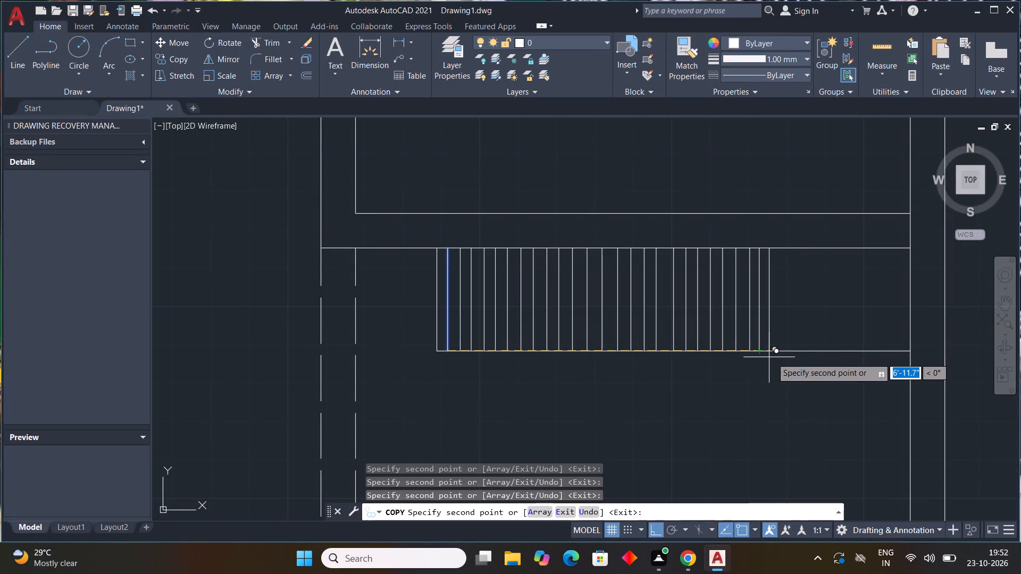
{"action": "left_click", "coordinate": [768, 358]}
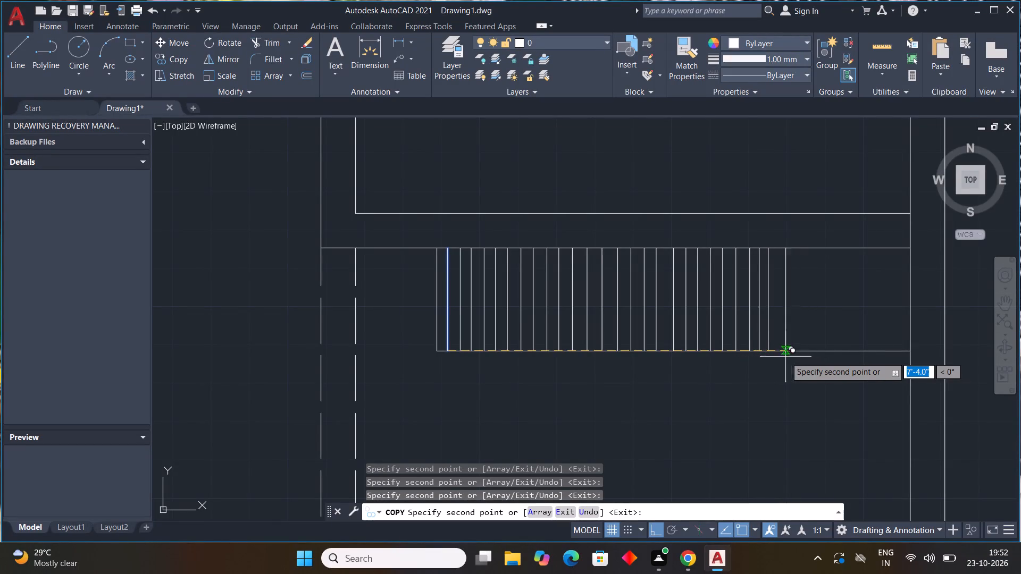
{"action": "left_click", "coordinate": [780, 357]}
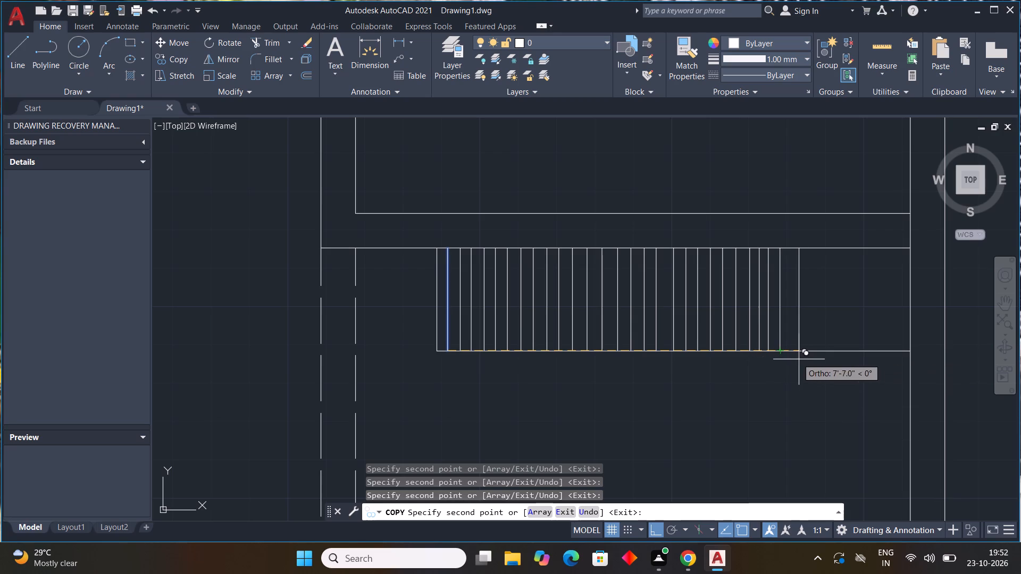
{"action": "left_click", "coordinate": [792, 357]}
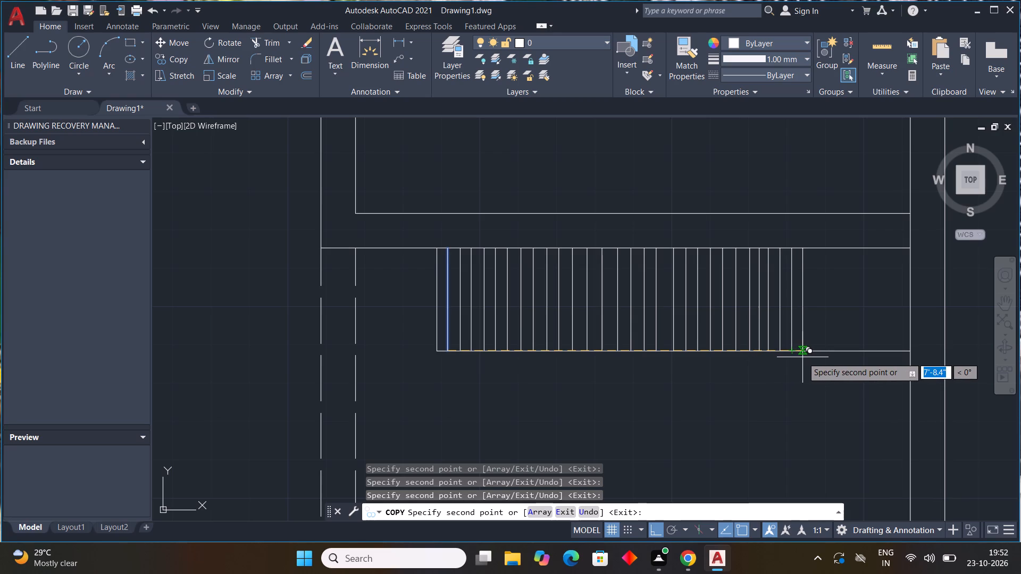
{"action": "left_click", "coordinate": [805, 359]}
{"action": "left_click", "coordinate": [818, 357]}
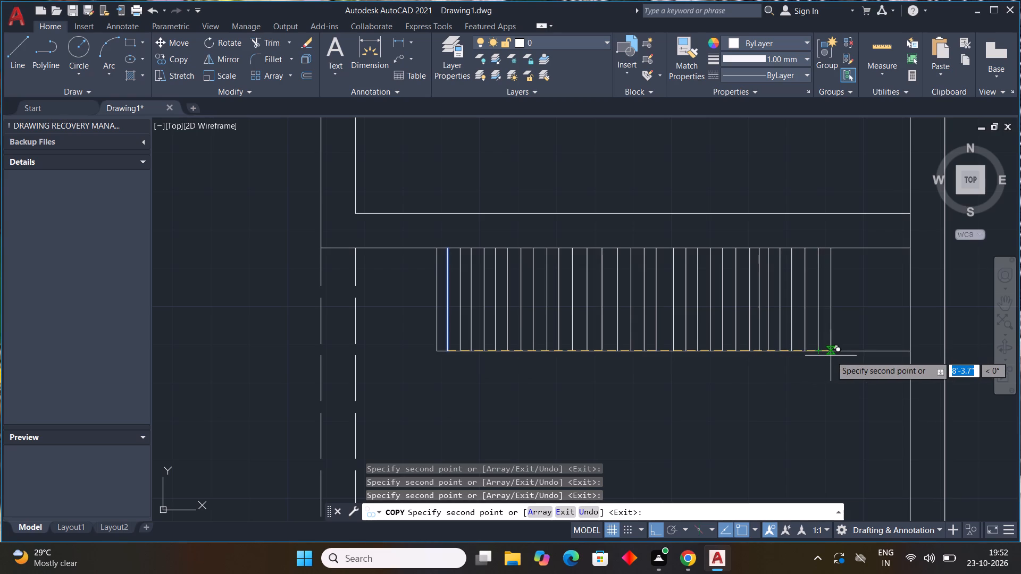
{"action": "left_click", "coordinate": [831, 356]}
{"action": "left_click", "coordinate": [841, 352]}
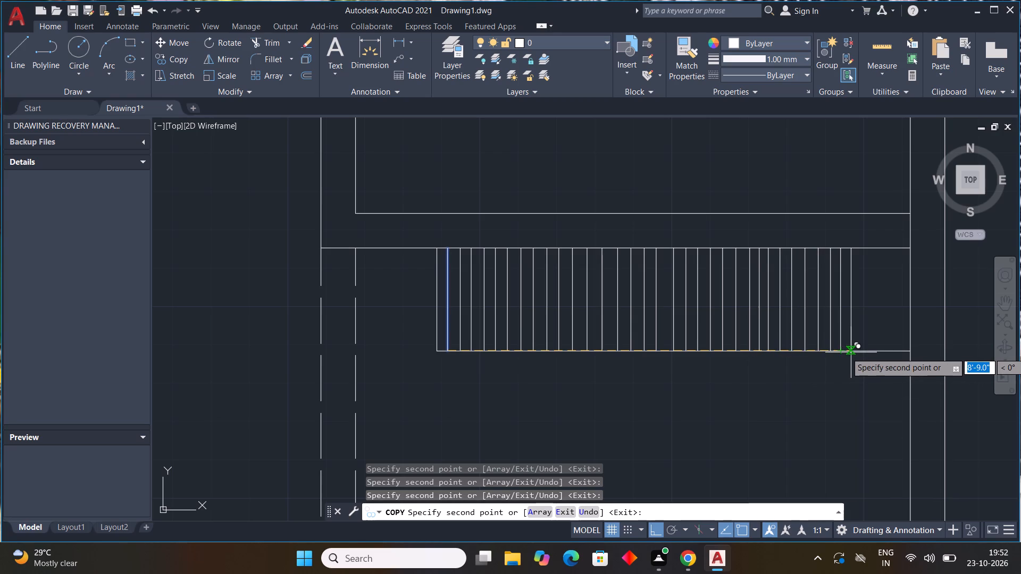
{"action": "left_click", "coordinate": [851, 352]}
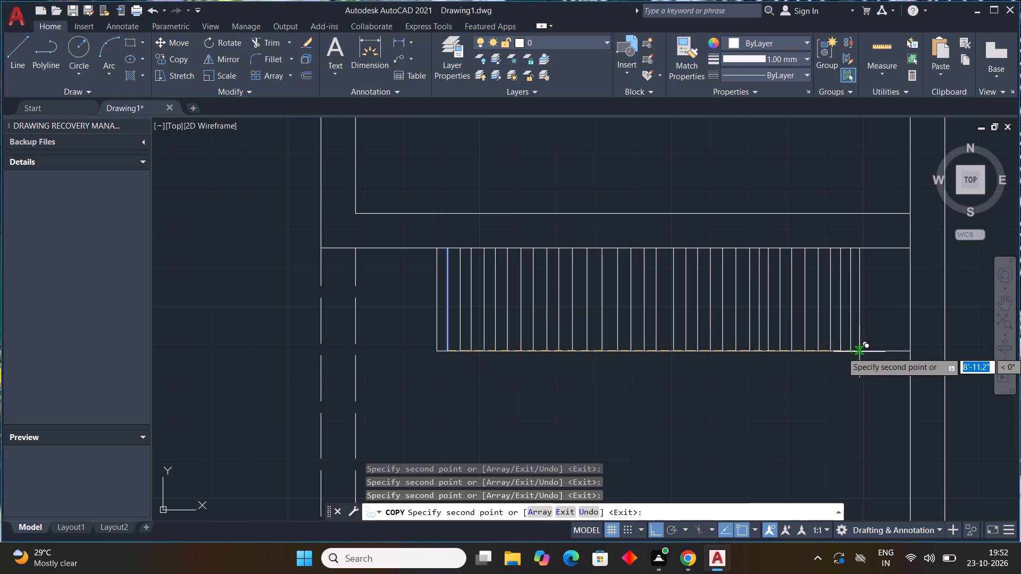
{"action": "left_click", "coordinate": [861, 352]}
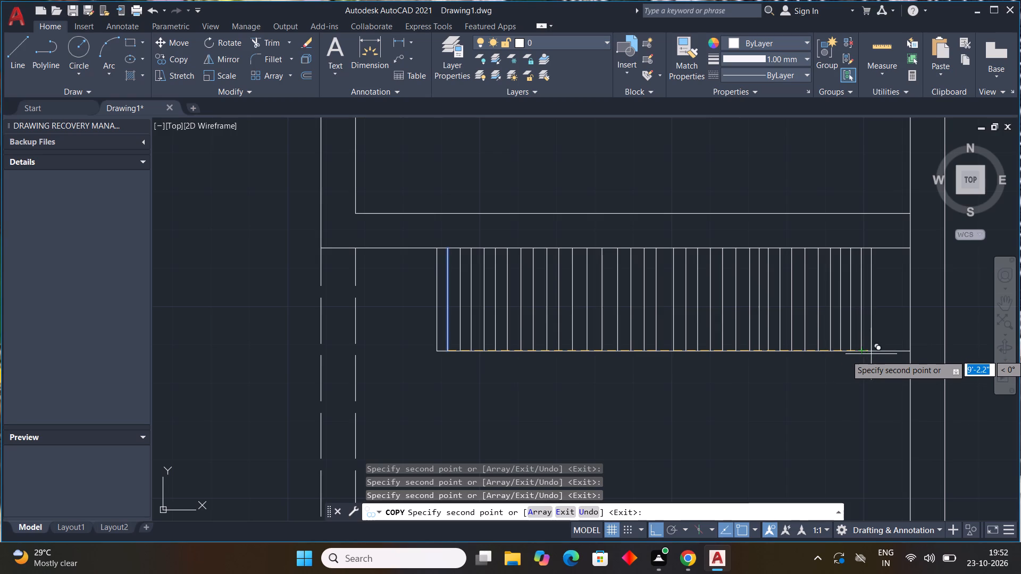
{"action": "left_click", "coordinate": [872, 355]}
{"action": "left_click", "coordinate": [881, 354]}
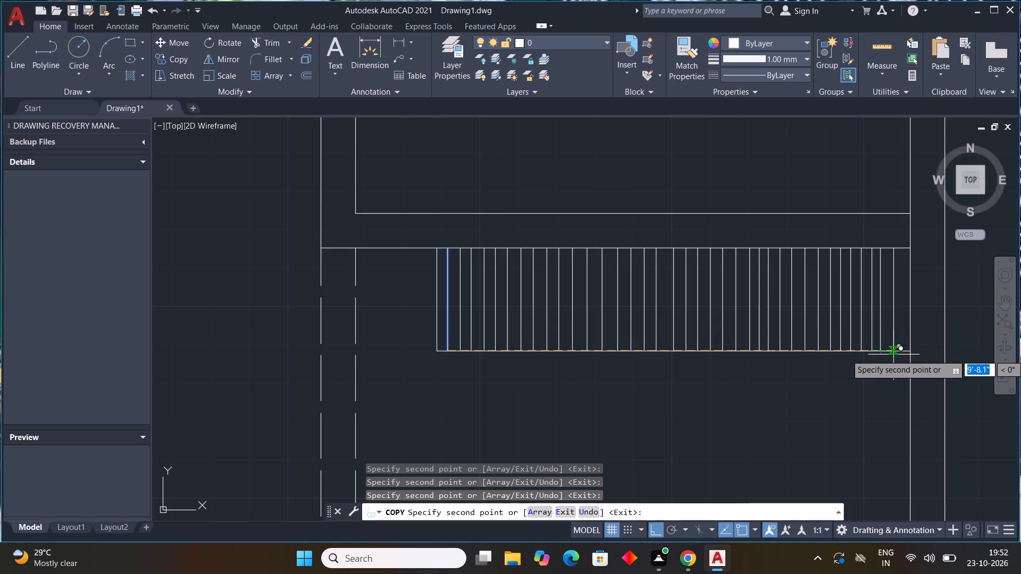
{"action": "left_click", "coordinate": [891, 353]}
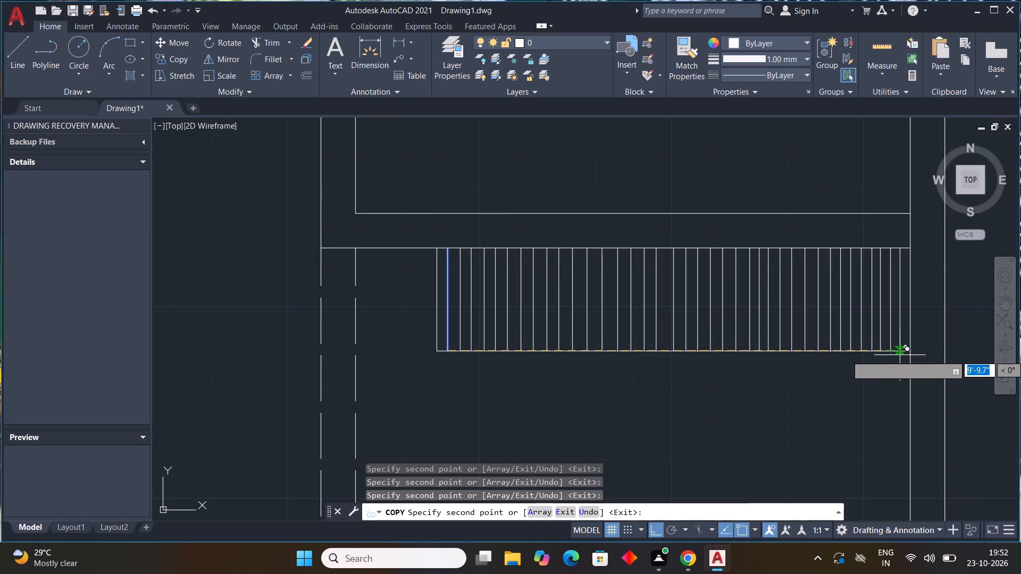
{"action": "left_click", "coordinate": [901, 355]}
{"action": "key", "text": "Escape"}
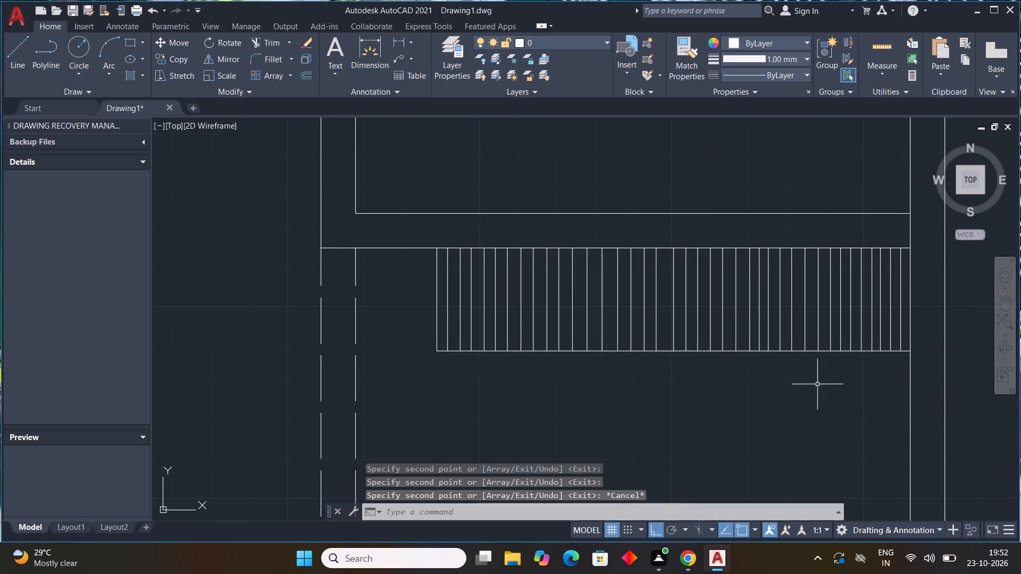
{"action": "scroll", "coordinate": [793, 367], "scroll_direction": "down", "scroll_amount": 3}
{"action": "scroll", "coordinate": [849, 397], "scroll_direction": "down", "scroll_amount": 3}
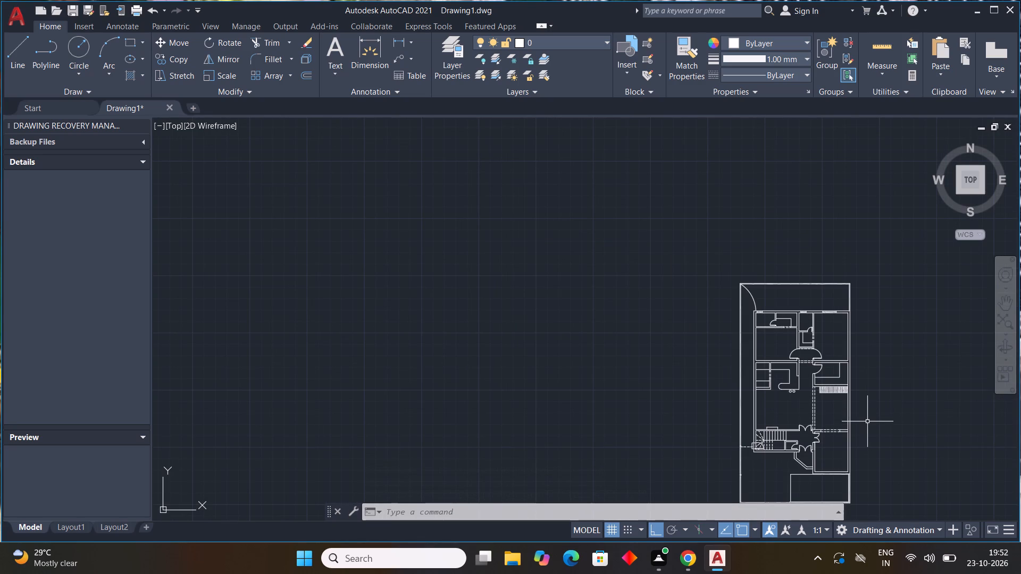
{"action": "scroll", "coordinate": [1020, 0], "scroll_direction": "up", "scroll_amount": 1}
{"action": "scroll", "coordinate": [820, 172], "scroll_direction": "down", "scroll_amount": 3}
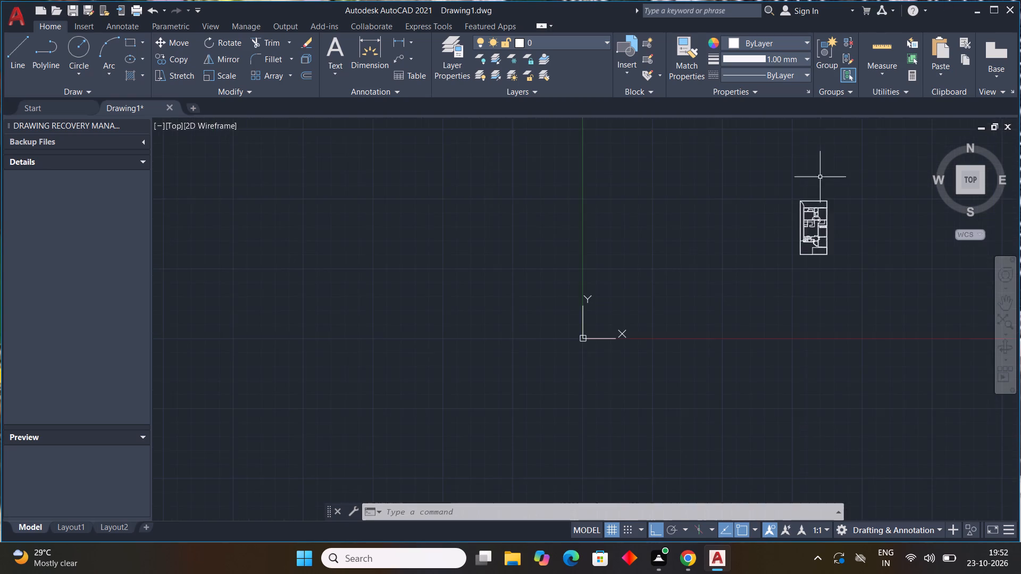
Draw a horizontal ACAD_ISO02W100 dashed line across the front yard, from the left boundary wall's inner face to the right wall's outer face.
{"action": "middle_click_drag", "start_coordinate": [790, 202], "coordinate": [542, 166]}
{"action": "scroll", "coordinate": [580, 220], "scroll_direction": "up", "scroll_amount": 4}
{"action": "middle_click_drag", "start_coordinate": [582, 217], "coordinate": [598, 330]}
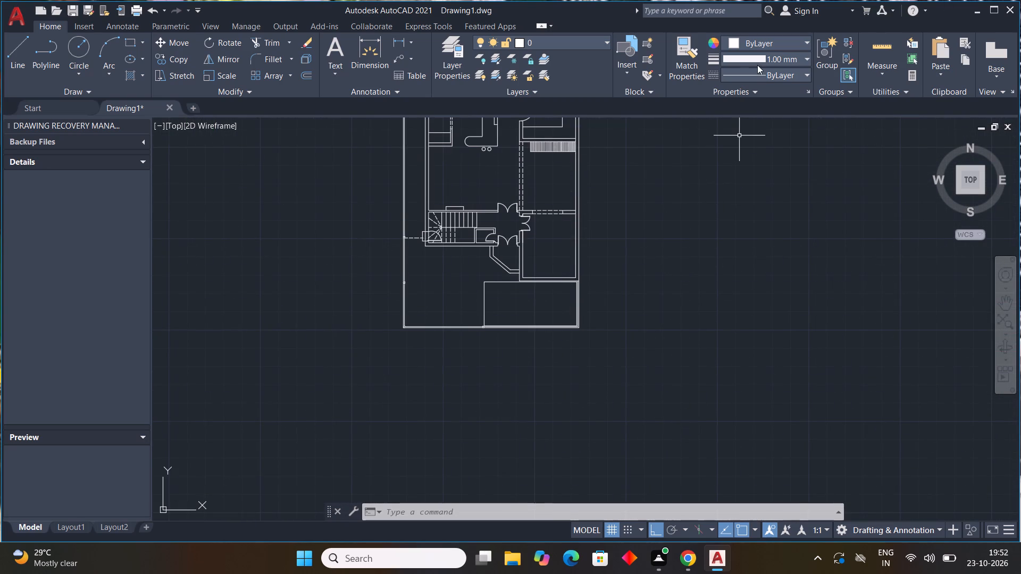
{"action": "left_click", "coordinate": [756, 77]}
{"action": "left_click", "coordinate": [753, 119]}
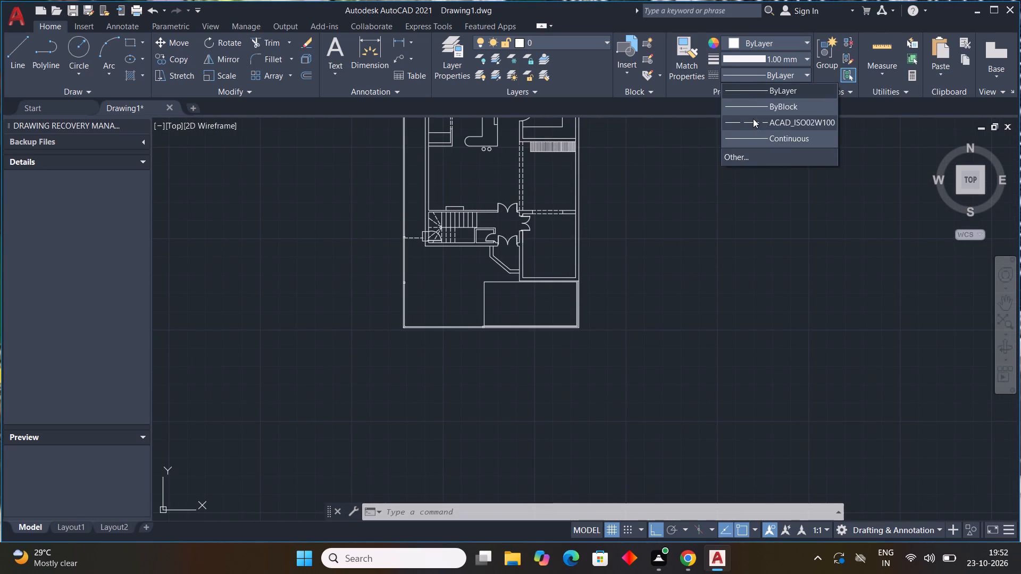
{"action": "scroll", "coordinate": [387, 313], "scroll_direction": "up", "scroll_amount": 3}
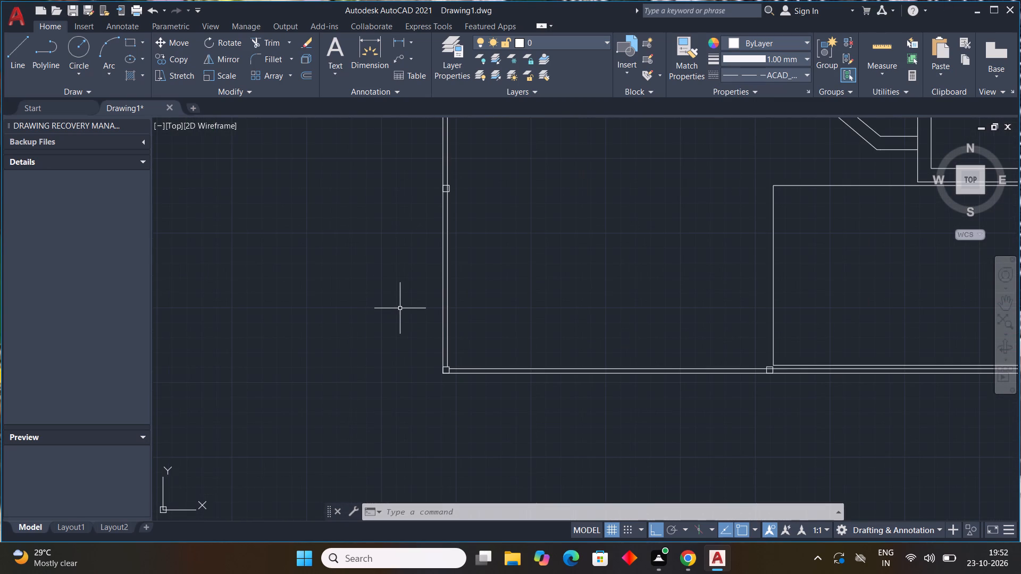
{"action": "type", "text": "l"}
{"action": "key", "text": "space"}
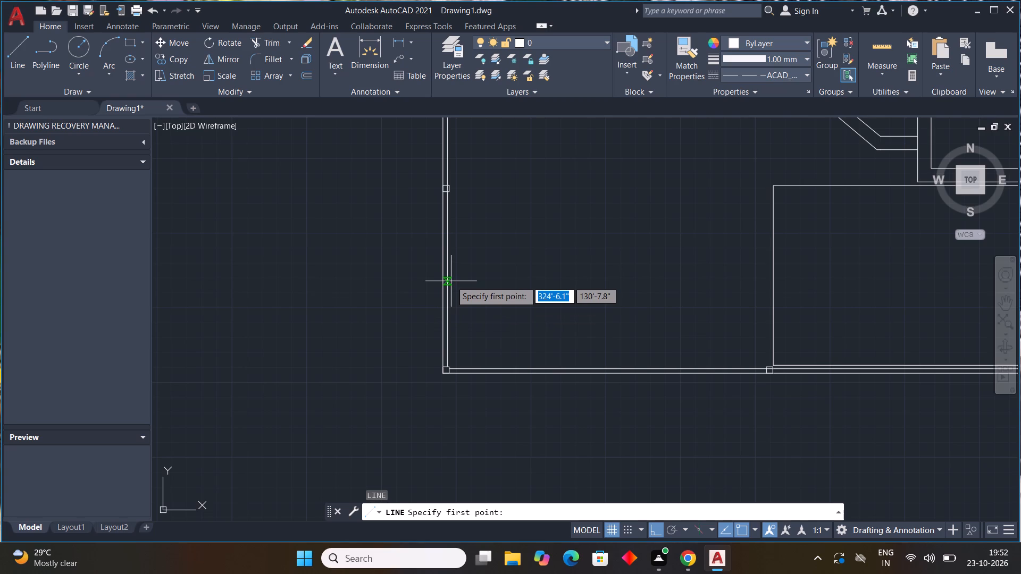
{"action": "left_click", "coordinate": [447, 261]}
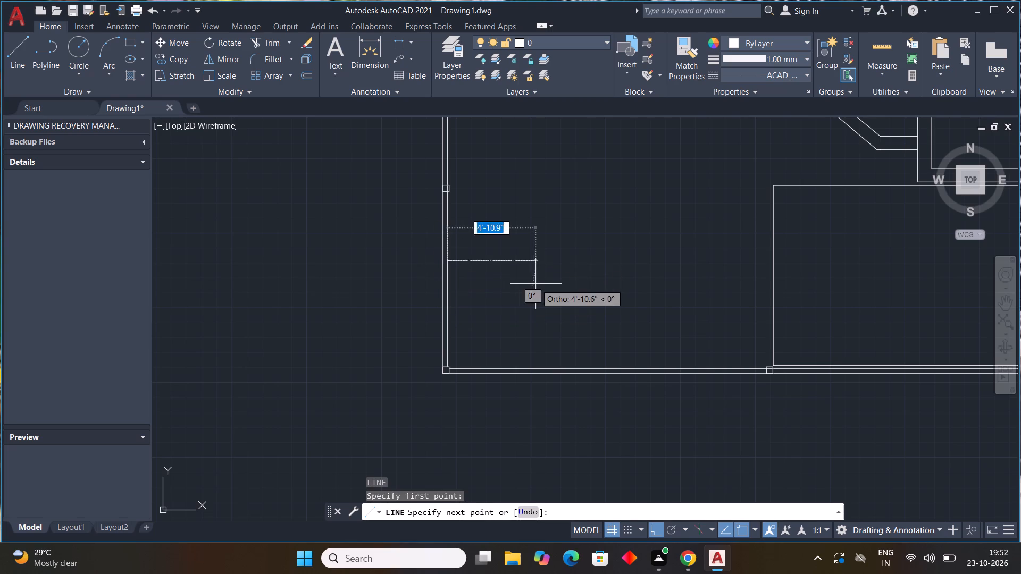
{"action": "middle_click_drag", "start_coordinate": [535, 283], "coordinate": [270, 274]}
{"action": "scroll", "coordinate": [535, 283], "scroll_direction": "down", "scroll_amount": 1}
{"action": "middle_click", "coordinate": [270, 274]}
{"action": "scroll", "coordinate": [651, 257], "scroll_direction": "up", "scroll_amount": 2}
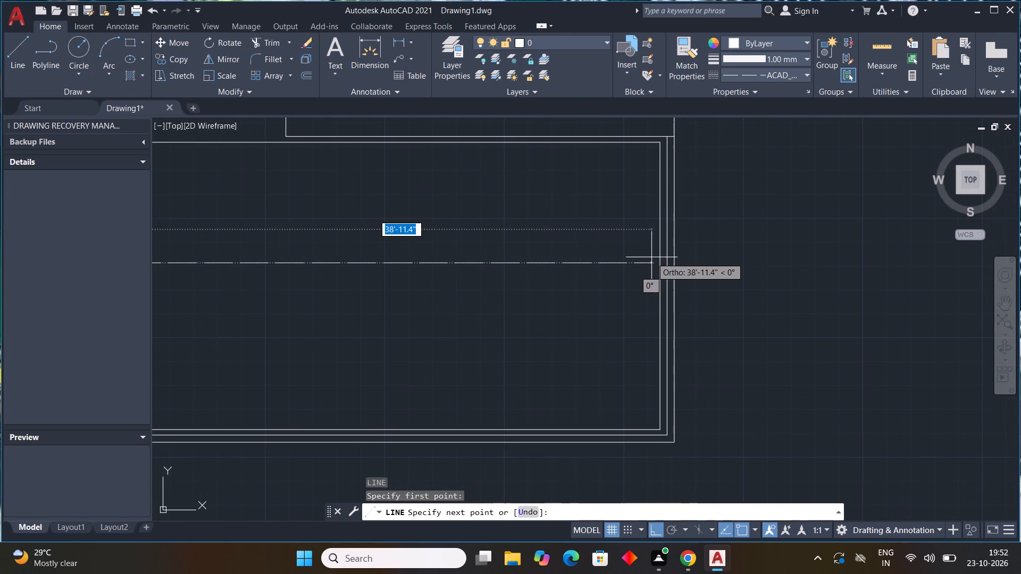
{"action": "left_click", "coordinate": [673, 263]}
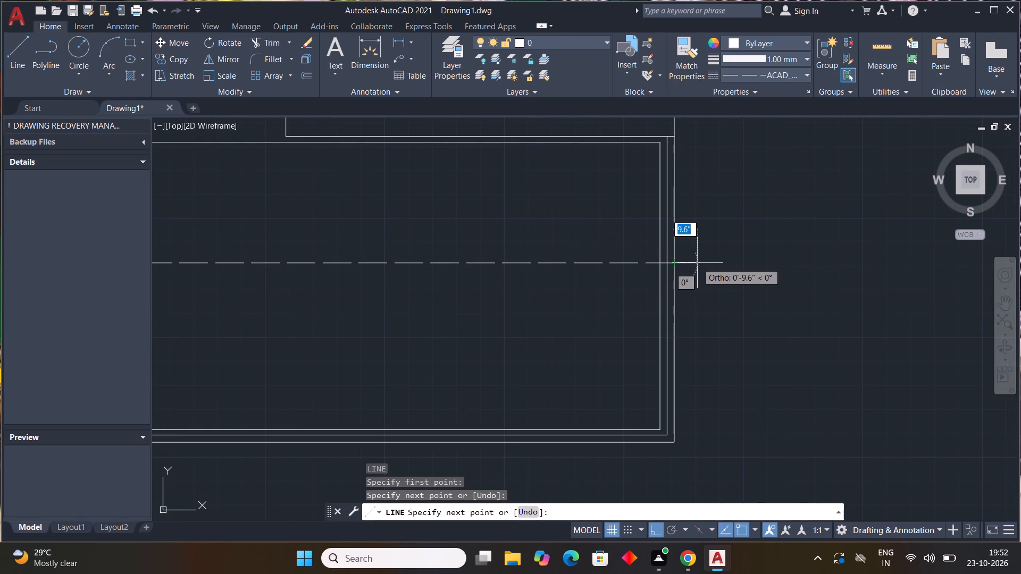
{"action": "key", "text": "Escape"}
{"action": "scroll", "coordinate": [518, 247], "scroll_direction": "down", "scroll_amount": 3}
{"action": "middle_click_drag", "start_coordinate": [549, 260], "coordinate": [646, 261]}
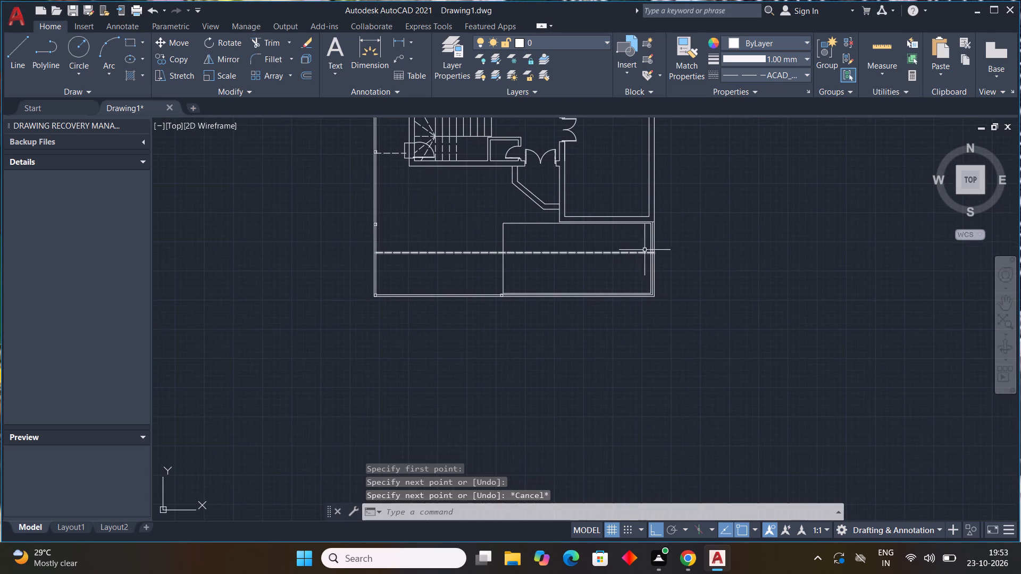
{"action": "key", "text": "Escape"}
{"action": "key", "text": "Escape"}
{"action": "key", "text": "Escape"}
{"action": "key", "text": "Escape"}
{"action": "key", "text": "Escape"}
{"action": "key", "text": "Escape"}
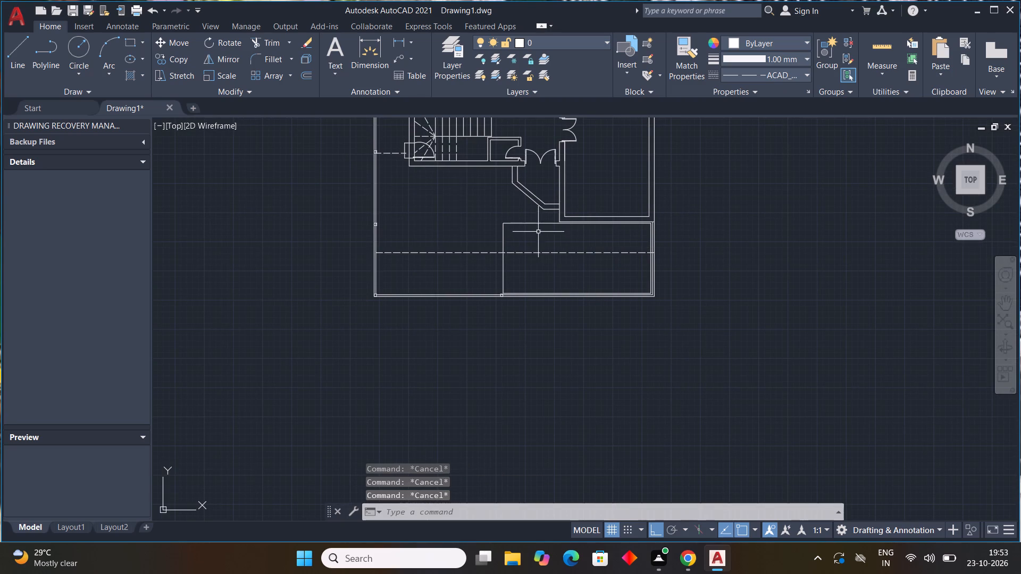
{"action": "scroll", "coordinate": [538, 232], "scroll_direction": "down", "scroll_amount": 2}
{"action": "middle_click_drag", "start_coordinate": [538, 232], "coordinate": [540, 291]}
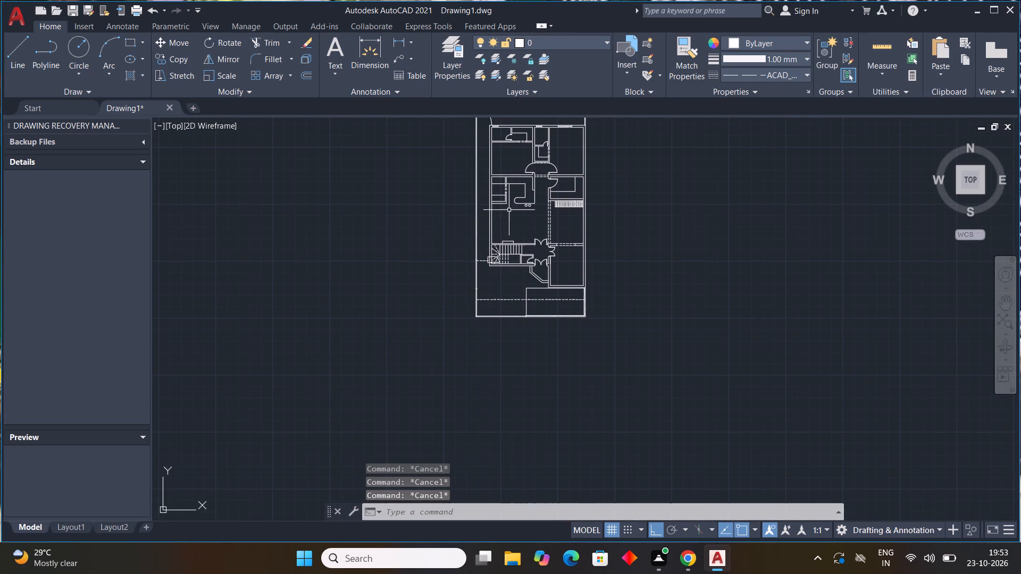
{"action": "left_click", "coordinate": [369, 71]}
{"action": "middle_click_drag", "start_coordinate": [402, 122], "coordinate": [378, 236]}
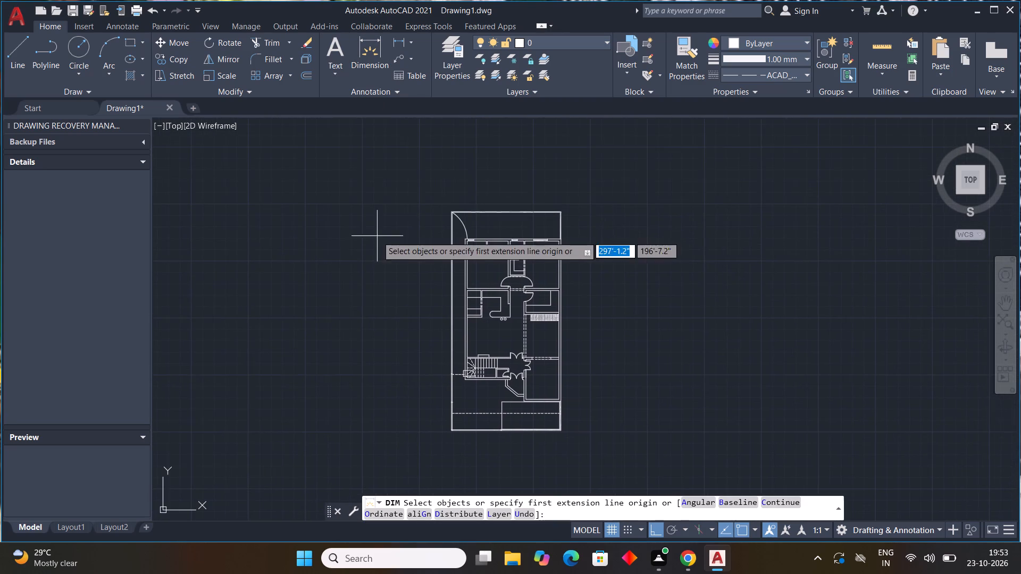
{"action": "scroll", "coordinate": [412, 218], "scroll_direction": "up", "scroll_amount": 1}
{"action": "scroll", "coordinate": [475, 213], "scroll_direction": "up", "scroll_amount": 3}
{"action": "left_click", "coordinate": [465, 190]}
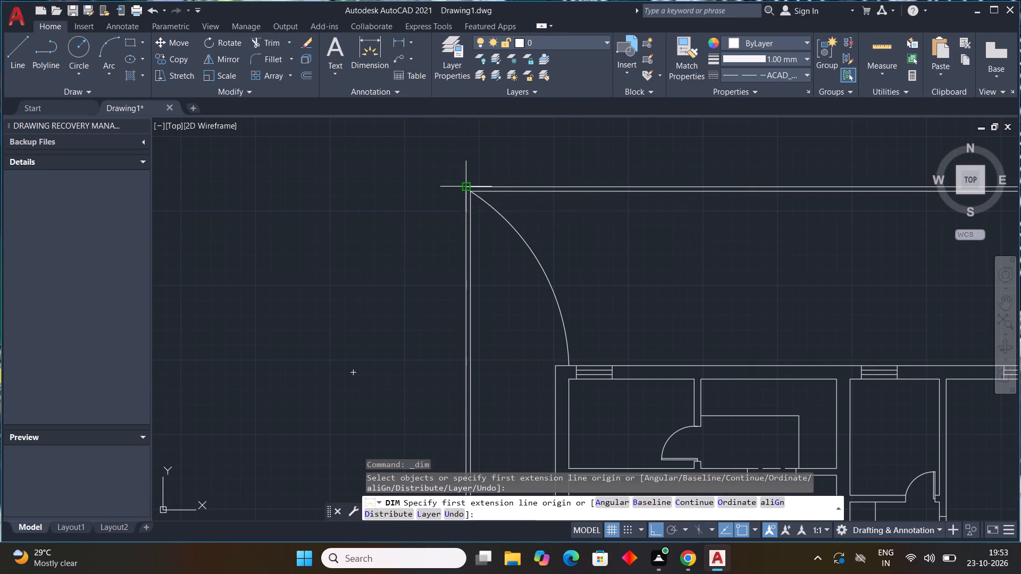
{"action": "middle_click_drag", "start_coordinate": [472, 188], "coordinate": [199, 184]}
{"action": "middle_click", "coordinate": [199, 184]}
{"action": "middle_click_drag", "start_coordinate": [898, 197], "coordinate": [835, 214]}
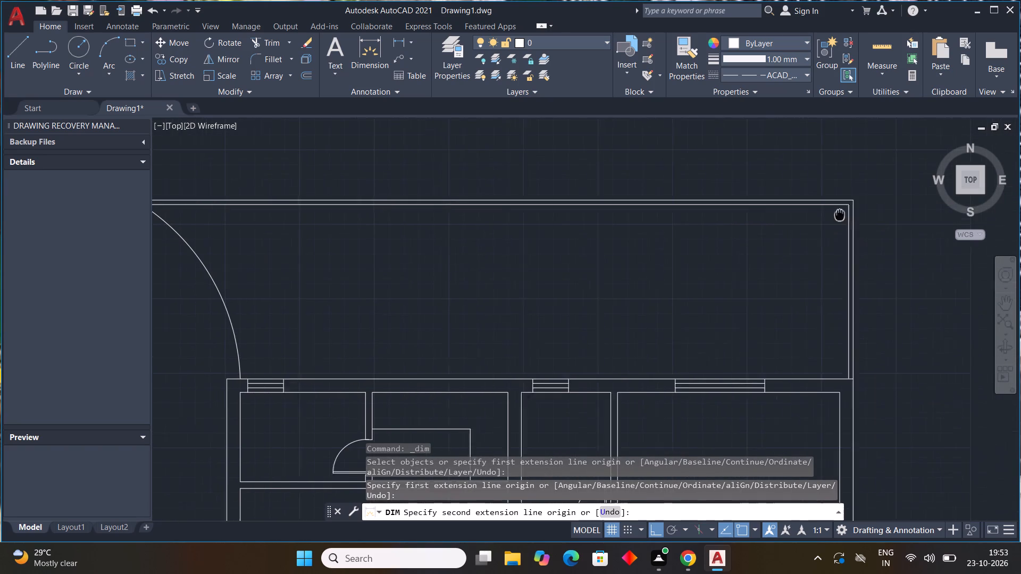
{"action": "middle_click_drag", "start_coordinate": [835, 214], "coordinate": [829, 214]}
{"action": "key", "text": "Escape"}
Set the current linetype back to ByLayer.
{"action": "left_click", "coordinate": [758, 78]}
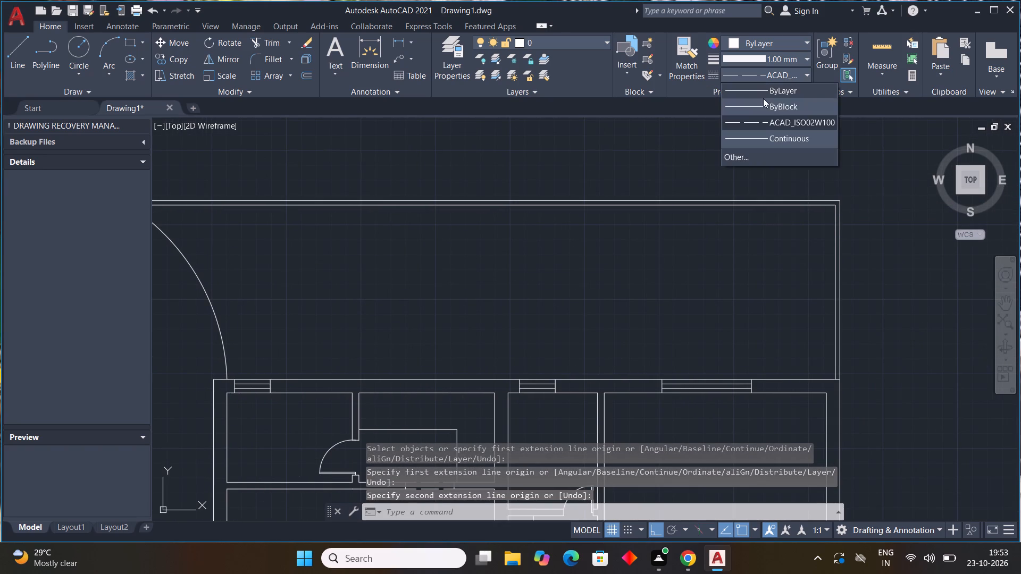
{"action": "left_click", "coordinate": [761, 96]}
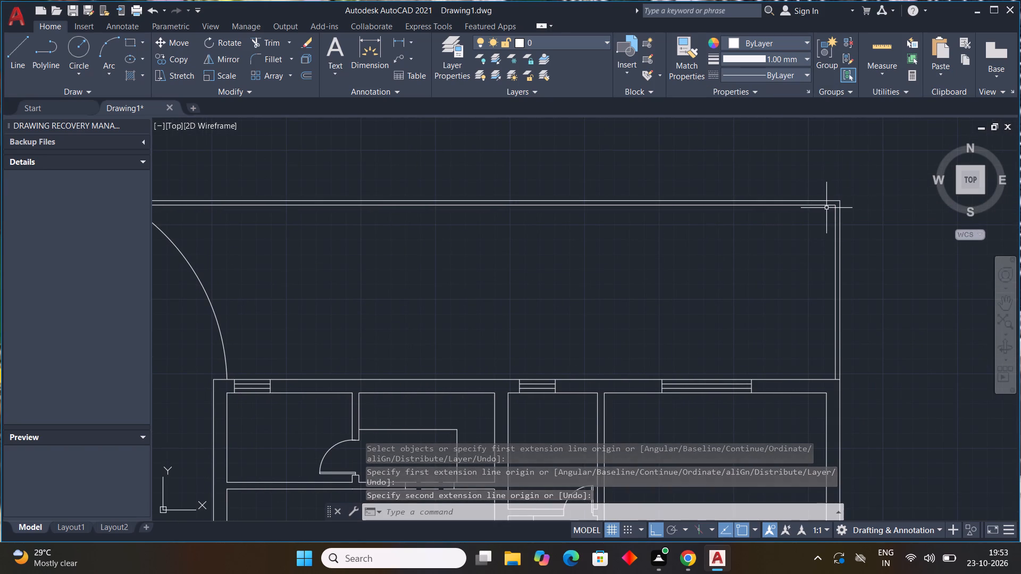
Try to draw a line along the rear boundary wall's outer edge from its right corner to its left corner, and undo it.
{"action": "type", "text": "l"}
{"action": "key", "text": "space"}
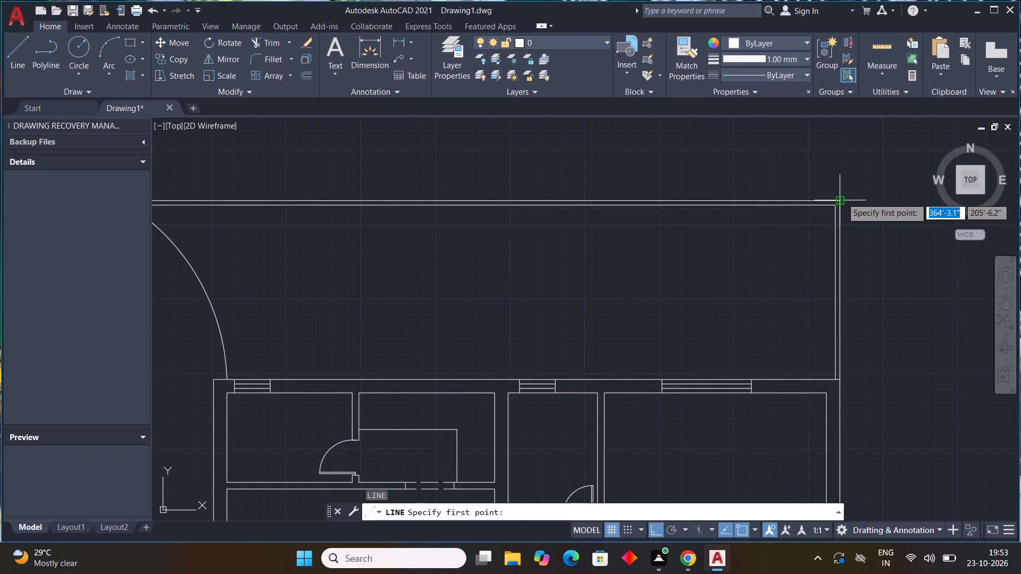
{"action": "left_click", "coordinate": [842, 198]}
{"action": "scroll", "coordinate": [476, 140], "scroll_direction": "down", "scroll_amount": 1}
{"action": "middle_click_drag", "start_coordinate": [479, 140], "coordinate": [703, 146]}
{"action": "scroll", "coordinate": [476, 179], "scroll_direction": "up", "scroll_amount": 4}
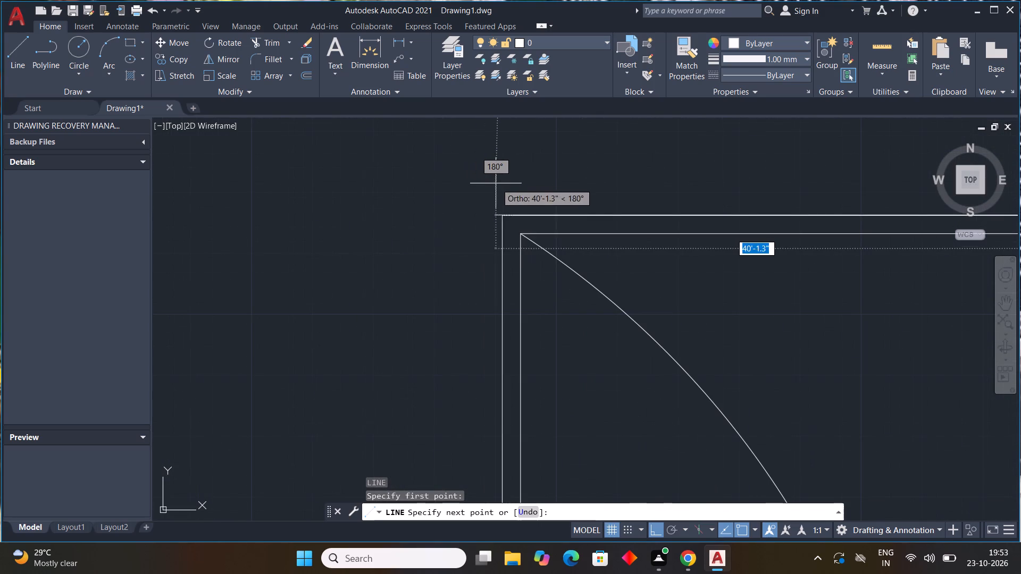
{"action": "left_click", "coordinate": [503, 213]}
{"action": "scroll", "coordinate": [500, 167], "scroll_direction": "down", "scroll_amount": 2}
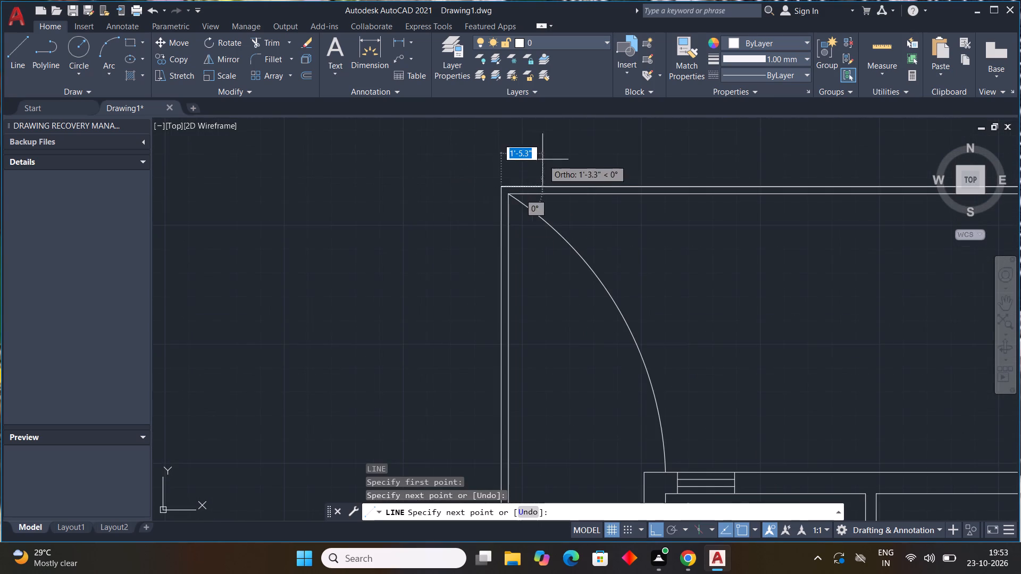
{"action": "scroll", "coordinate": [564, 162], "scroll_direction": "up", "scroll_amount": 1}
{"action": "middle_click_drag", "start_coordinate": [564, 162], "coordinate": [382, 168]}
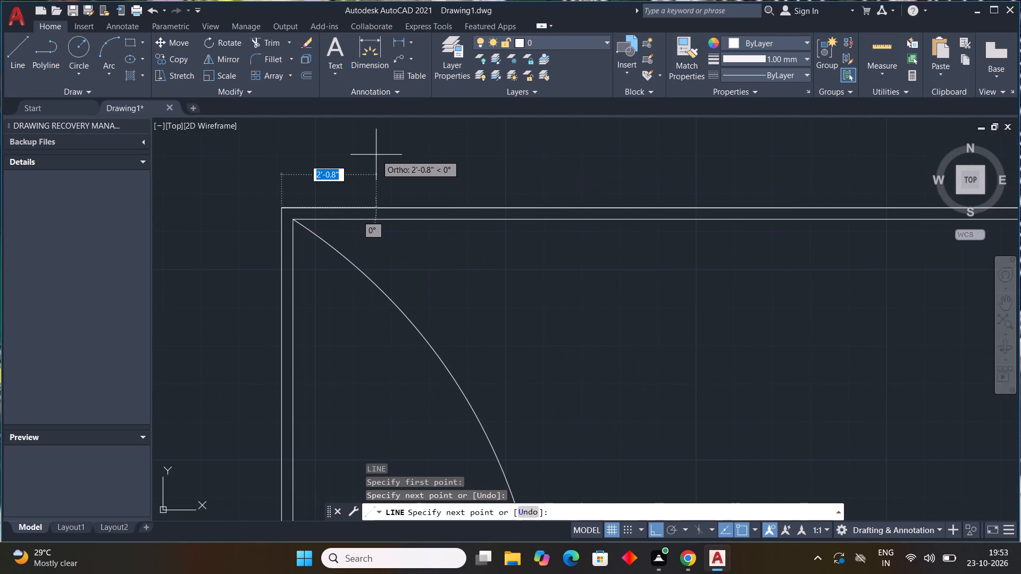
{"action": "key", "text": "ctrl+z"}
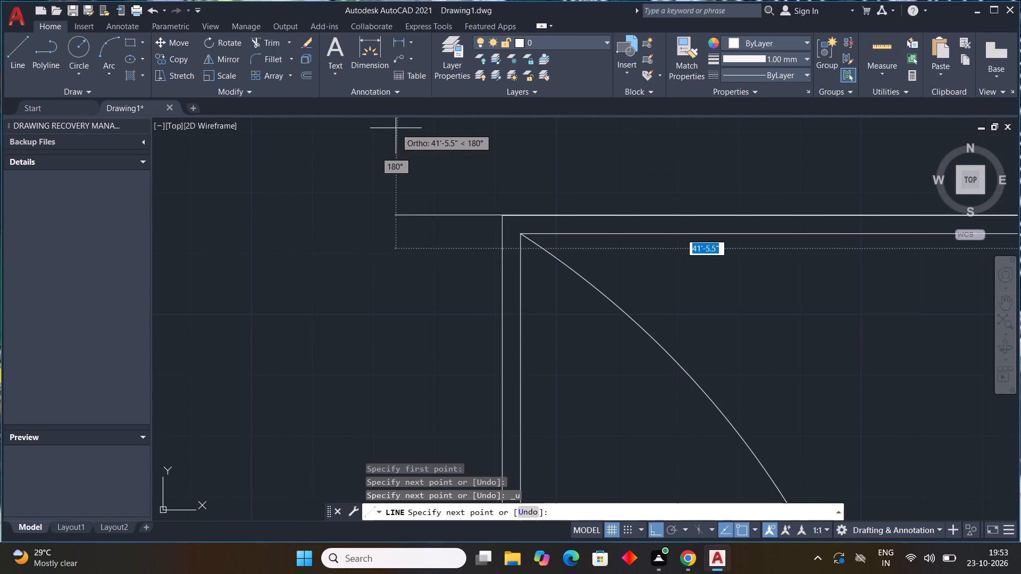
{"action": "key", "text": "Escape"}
Dimension the plot's overall width between the rear boundary wall's outer corners, placing the dimension line just above the wall.
{"action": "left_click", "coordinate": [372, 70]}
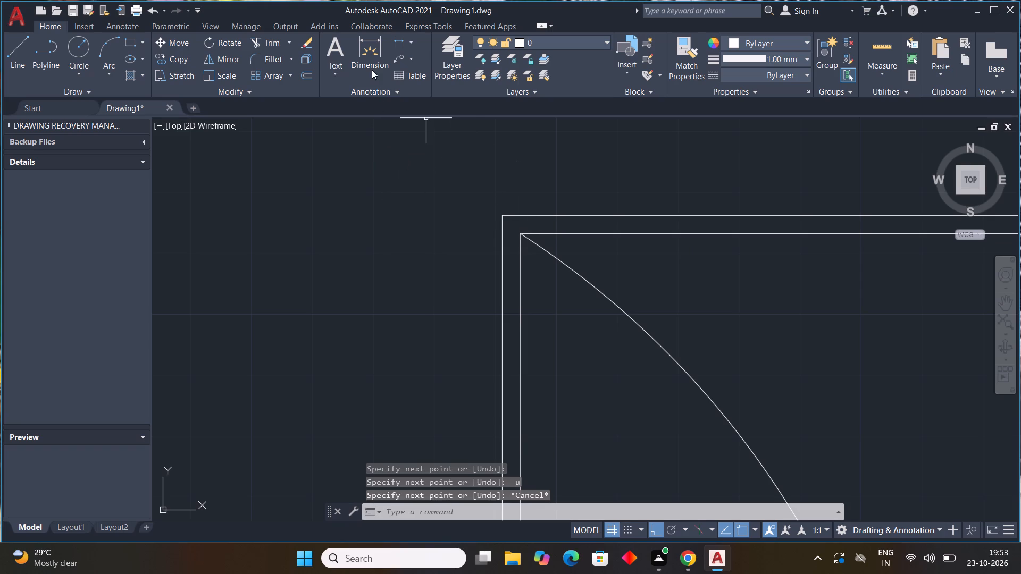
{"action": "left_click", "coordinate": [503, 217]}
{"action": "middle_click_drag", "start_coordinate": [496, 212], "coordinate": [495, 211]}
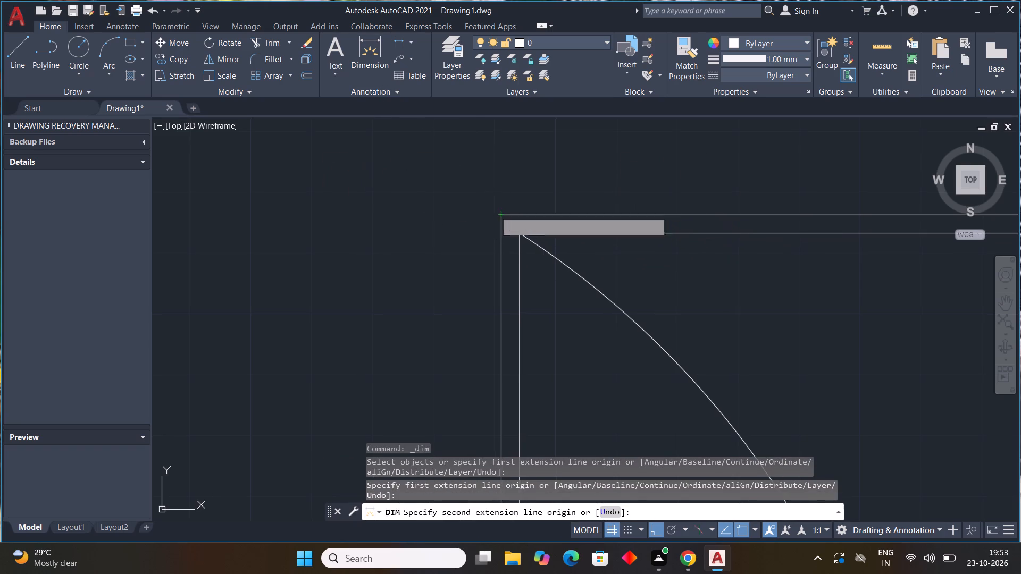
{"action": "middle_click_drag", "start_coordinate": [495, 211], "coordinate": [152, 158]}
{"action": "scroll", "coordinate": [477, 207], "scroll_direction": "down", "scroll_amount": 1}
{"action": "scroll", "coordinate": [159, 158], "scroll_direction": "down", "scroll_amount": 1}
{"action": "scroll", "coordinate": [388, 185], "scroll_direction": "down", "scroll_amount": 4}
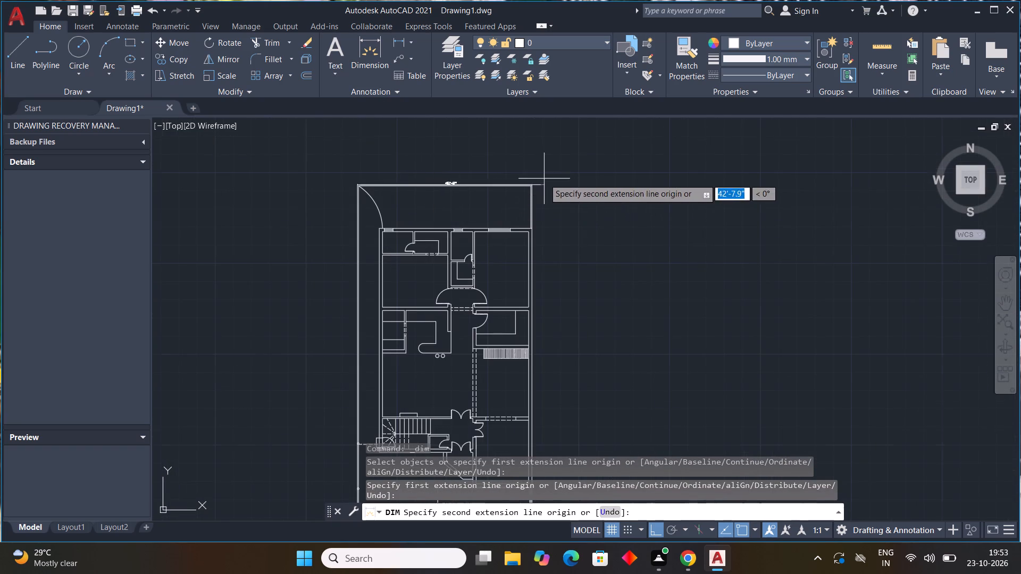
{"action": "scroll", "coordinate": [544, 179], "scroll_direction": "up", "scroll_amount": 3}
{"action": "left_click", "coordinate": [487, 202]}
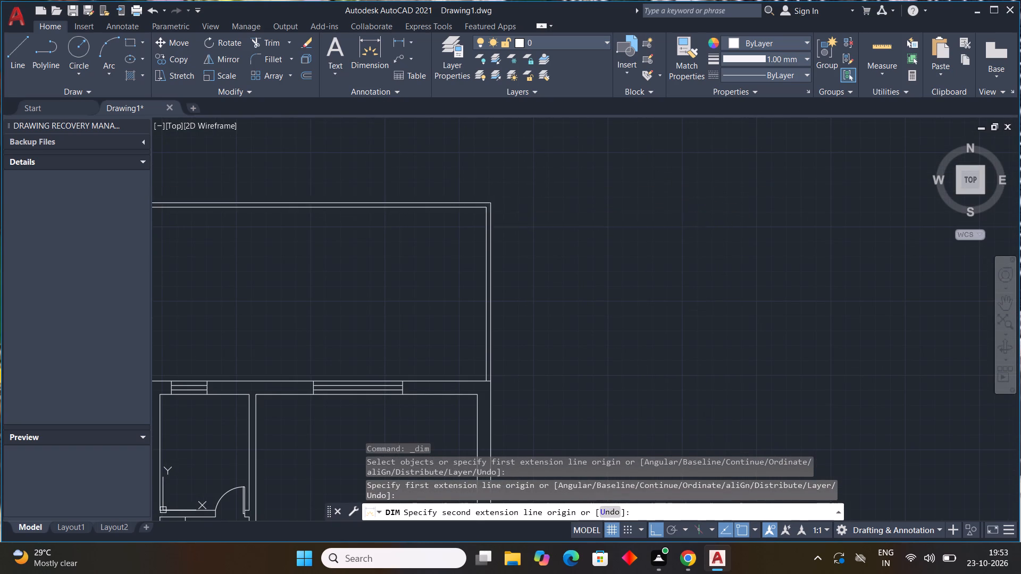
{"action": "scroll", "coordinate": [500, 185], "scroll_direction": "down", "scroll_amount": 1}
{"action": "middle_click_drag", "start_coordinate": [500, 185], "coordinate": [524, 180]}
{"action": "left_click", "coordinate": [526, 176]}
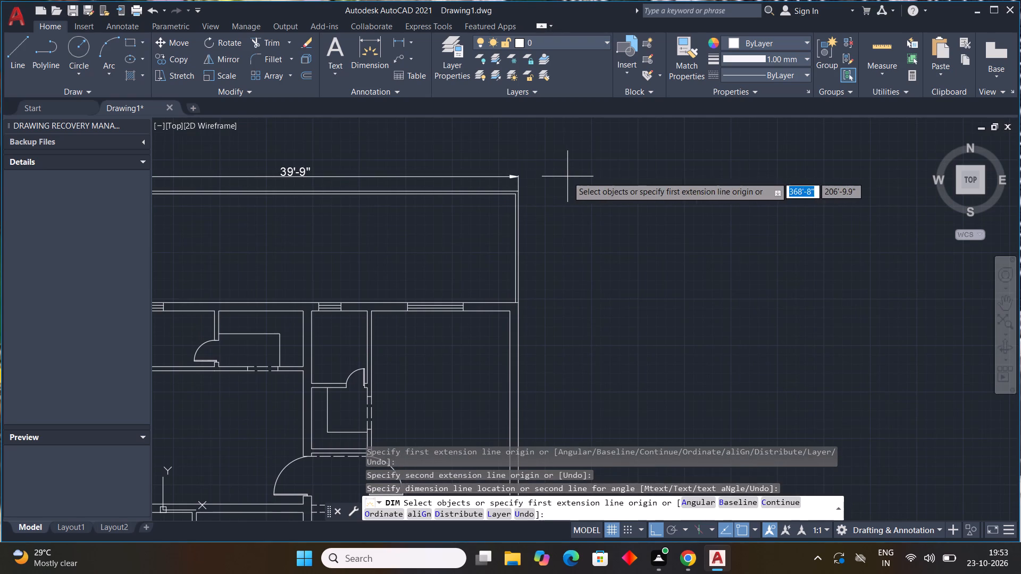
Dimension the plot's overall depth between the left boundary wall's outer corners, placing the dimension line to the left of the wall.
{"action": "middle_click_drag", "start_coordinate": [567, 176], "coordinate": [578, 174]}
{"action": "scroll", "coordinate": [567, 176], "scroll_direction": "down", "scroll_amount": 2}
{"action": "left_click", "coordinate": [370, 63]}
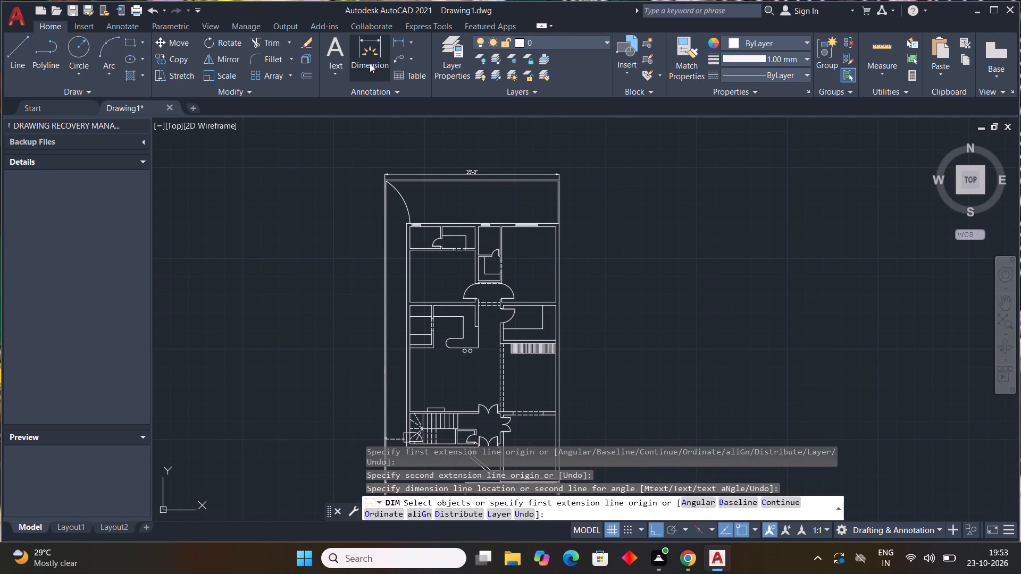
{"action": "scroll", "coordinate": [392, 174], "scroll_direction": "up", "scroll_amount": 8}
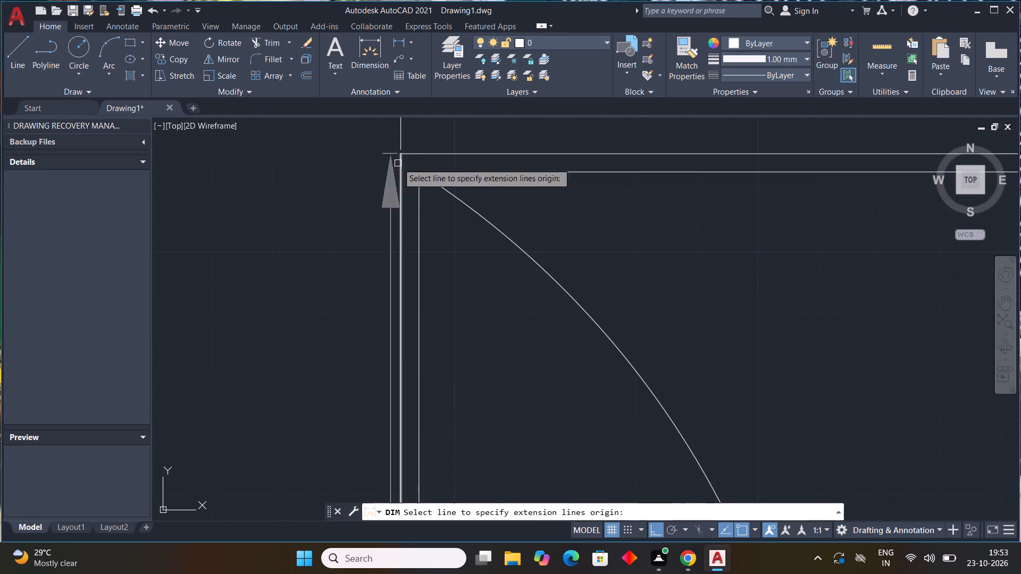
{"action": "left_click", "coordinate": [401, 158]}
{"action": "scroll", "coordinate": [407, 216], "scroll_direction": "down", "scroll_amount": 3}
{"action": "scroll", "coordinate": [407, 307], "scroll_direction": "down", "scroll_amount": 2}
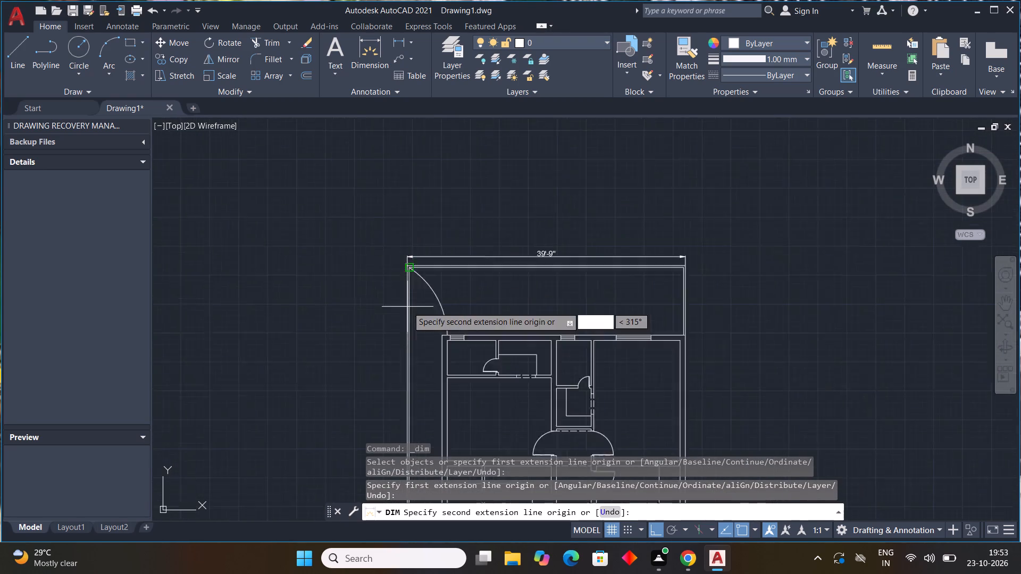
{"action": "scroll", "coordinate": [407, 307], "scroll_direction": "down", "scroll_amount": 2}
{"action": "middle_click_drag", "start_coordinate": [409, 313], "coordinate": [392, 112]}
{"action": "scroll", "coordinate": [387, 297], "scroll_direction": "up", "scroll_amount": 4}
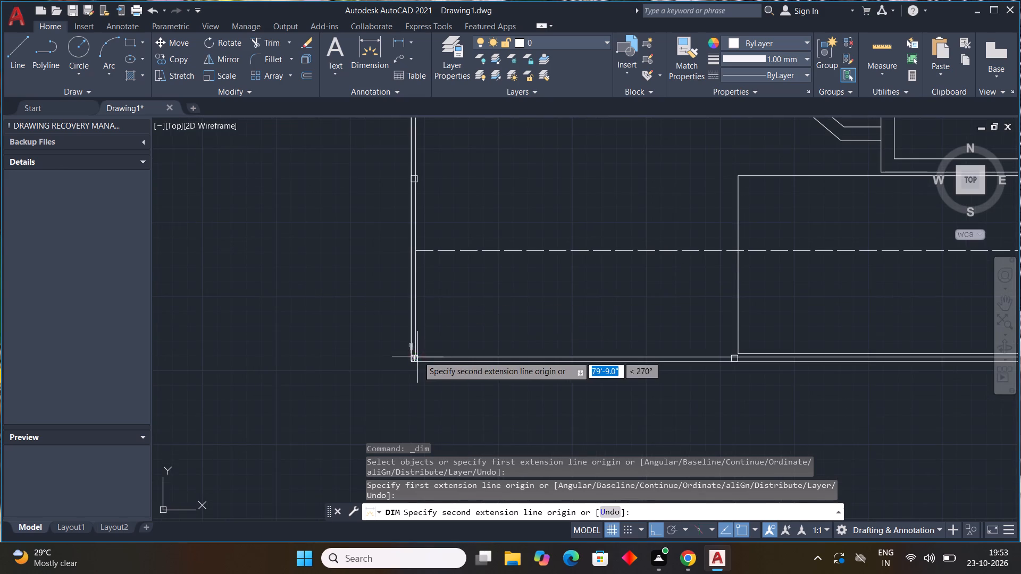
{"action": "scroll", "coordinate": [405, 372], "scroll_direction": "up", "scroll_amount": 2}
{"action": "left_click_drag", "start_coordinate": [420, 345], "coordinate": [413, 344]}
{"action": "scroll", "coordinate": [376, 337], "scroll_direction": "down", "scroll_amount": 1}
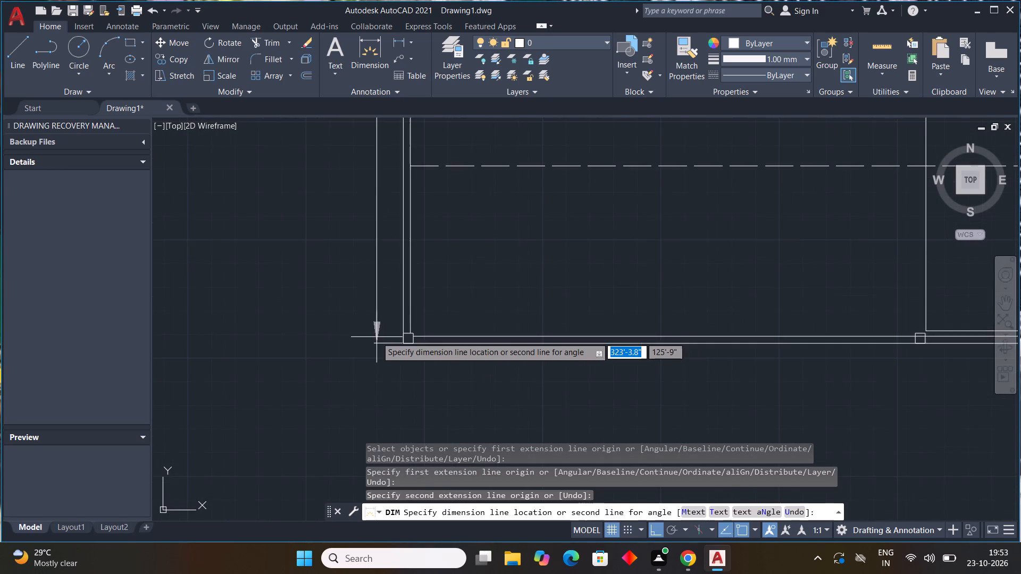
{"action": "scroll", "coordinate": [376, 337], "scroll_direction": "down", "scroll_amount": 4}
{"action": "left_click", "coordinate": [367, 332]}
{"action": "key", "text": "Escape"}
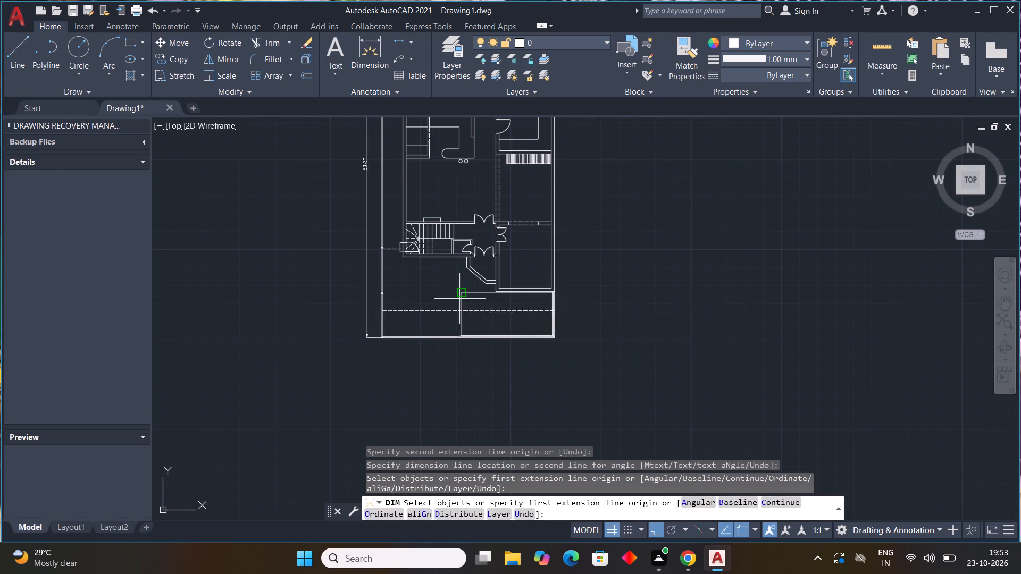
{"action": "middle_click_drag", "start_coordinate": [465, 281], "coordinate": [457, 378]}
{"action": "key", "text": "Escape"}
{"action": "key", "text": "Escape"}
Replace the text of the overall width dimension above the rear boundary wall with 40'.
{"action": "middle_click_drag", "start_coordinate": [457, 244], "coordinate": [458, 358]}
{"action": "scroll", "coordinate": [457, 197], "scroll_direction": "up", "scroll_amount": 3}
{"action": "double_click", "coordinate": [458, 189]}
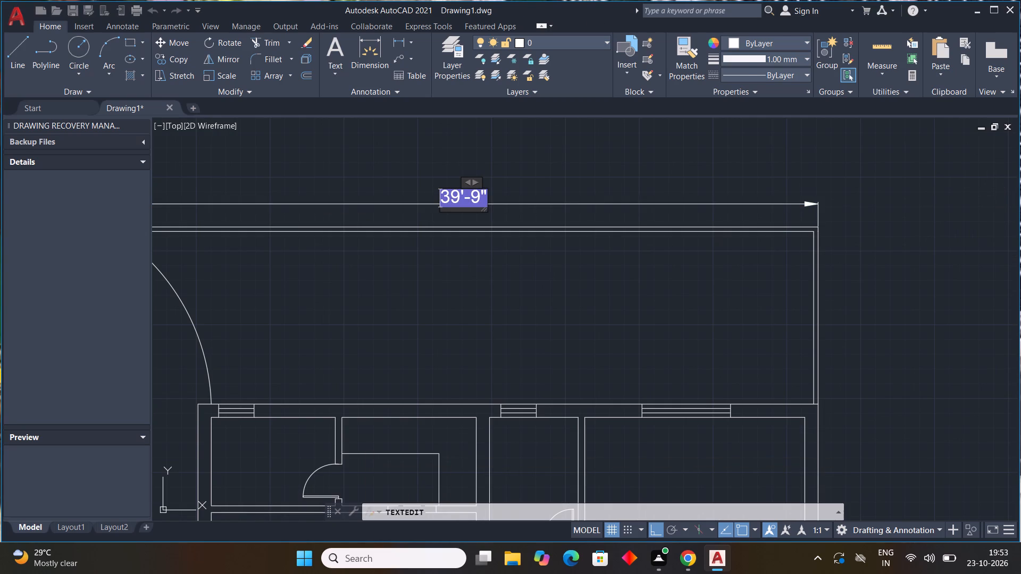
{"action": "key", "text": "Delete"}
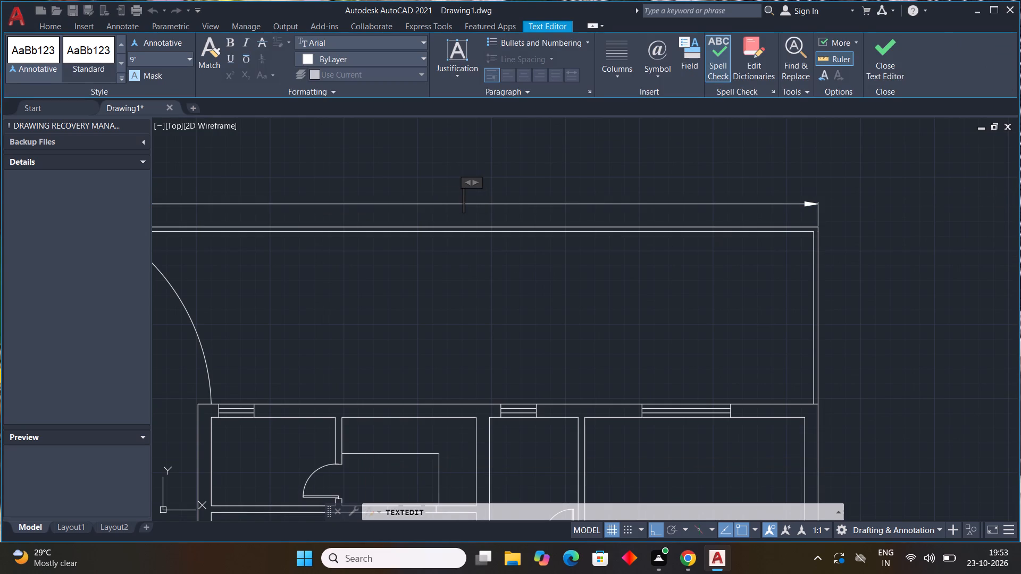
{"action": "key", "text": "4"}
{"action": "key", "text": "0"}
{"action": "key", "text": "apostrophe"}
{"action": "left_click", "coordinate": [518, 185]}
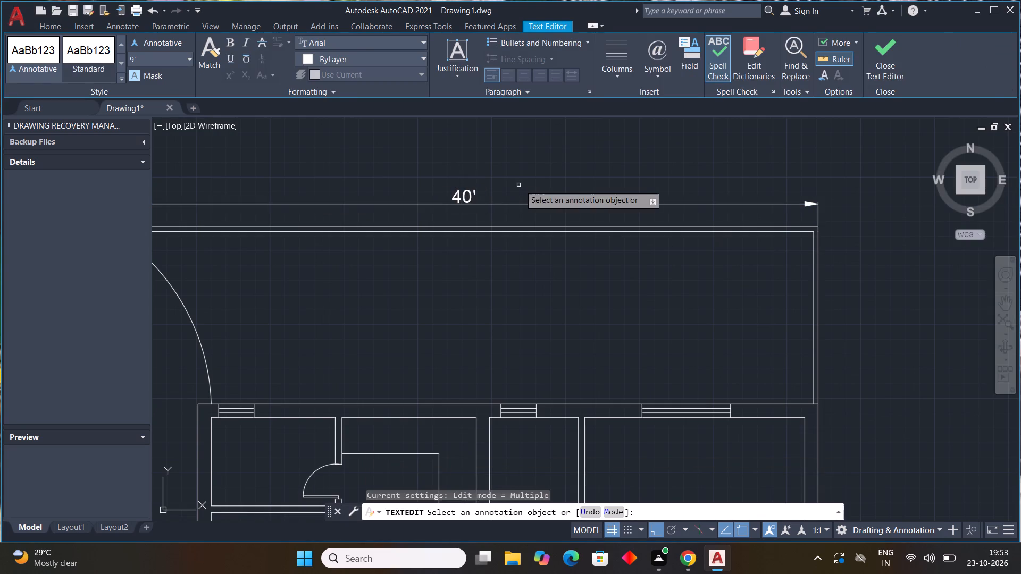
{"action": "scroll", "coordinate": [530, 207], "scroll_direction": "down", "scroll_amount": 4}
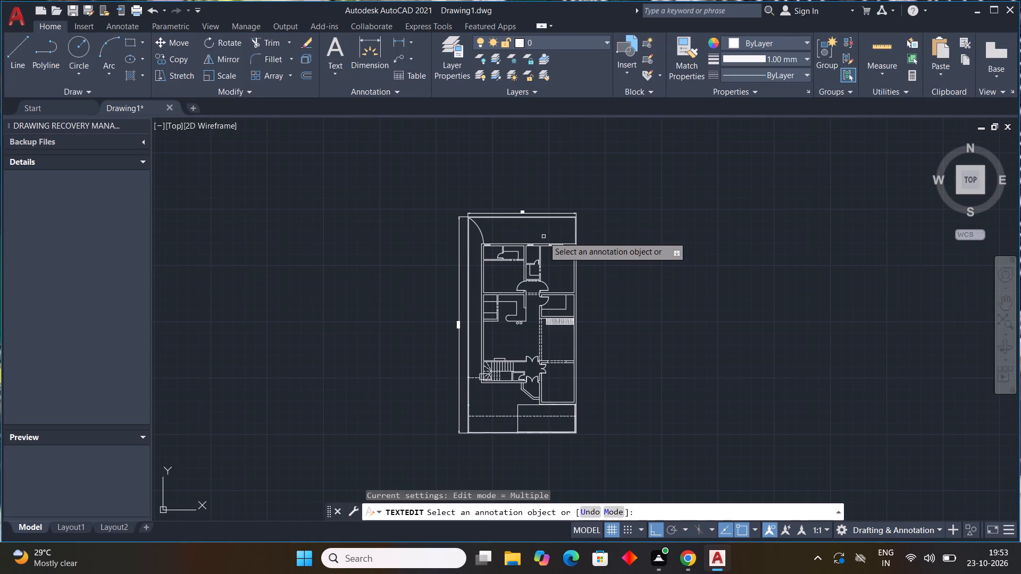
Trim away both lines of the front boundary wall between the left corner post and the post beside the front-yard rectangle.
{"action": "key", "text": "Escape"}
{"action": "key", "text": "Escape"}
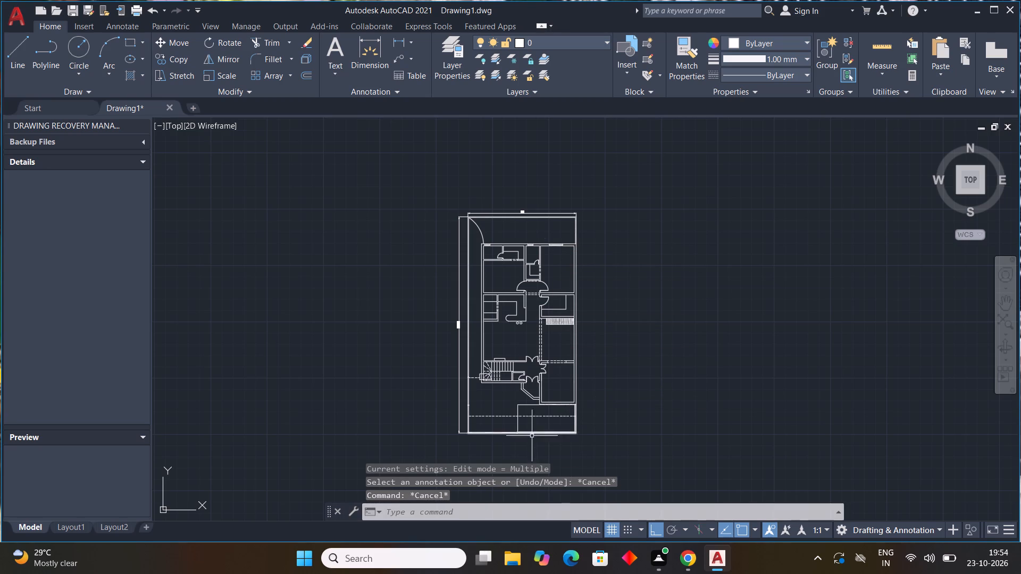
{"action": "scroll", "coordinate": [512, 448], "scroll_direction": "up", "scroll_amount": 5}
{"action": "scroll", "coordinate": [505, 436], "scroll_direction": "down", "scroll_amount": 1}
{"action": "middle_click_drag", "start_coordinate": [506, 436], "coordinate": [652, 429]}
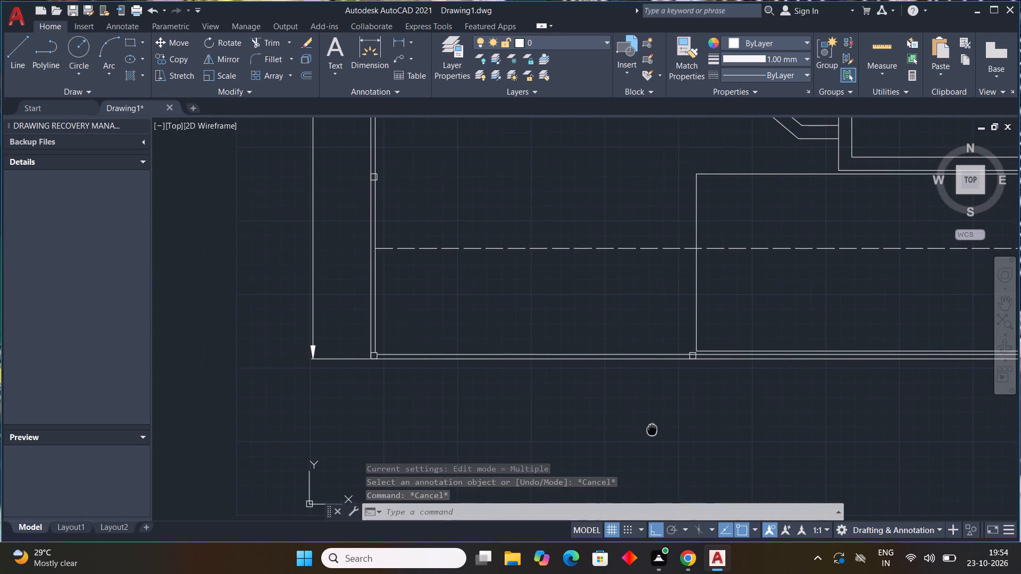
{"action": "type", "text": "tr"}
{"action": "key", "text": "space"}
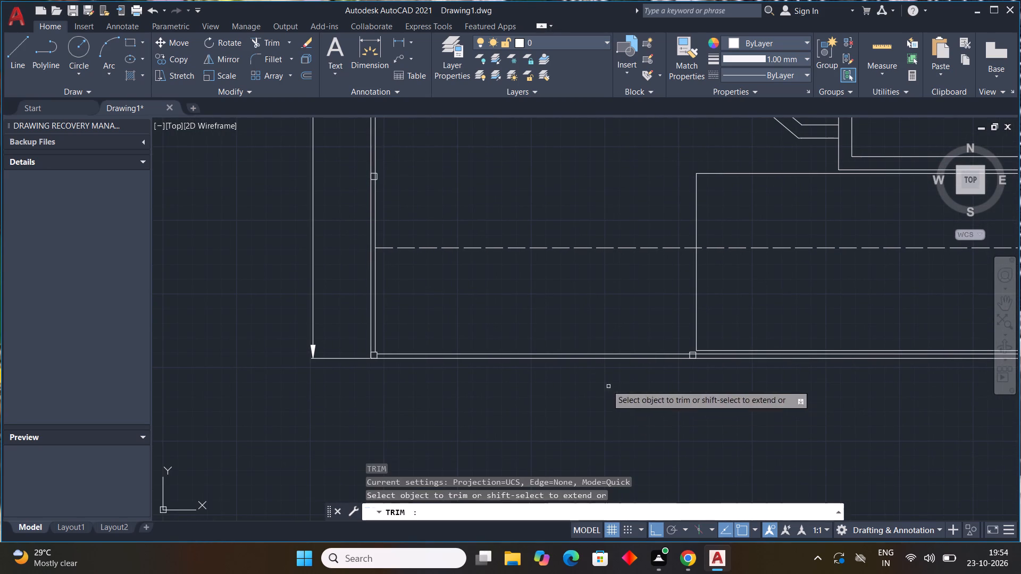
{"action": "left_click_drag", "start_coordinate": [571, 350], "coordinate": [574, 386]}
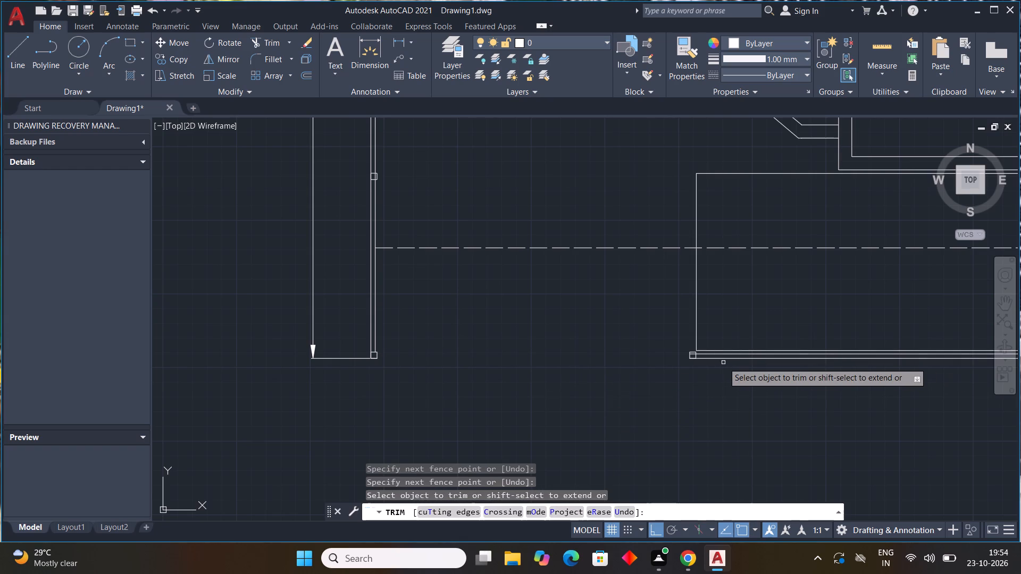
{"action": "key", "text": "Escape"}
{"action": "key", "text": "Escape"}
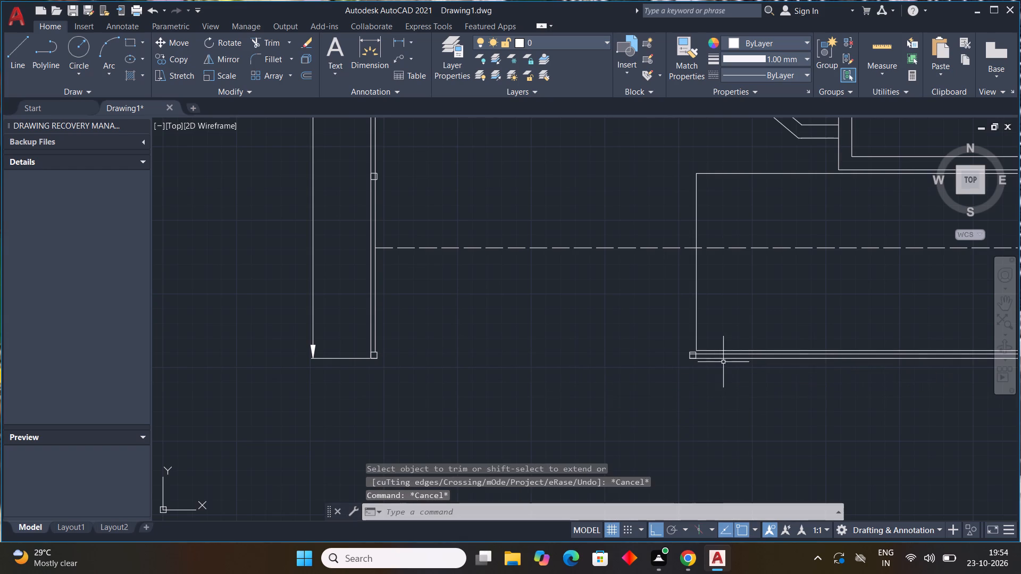
{"action": "key", "text": "Escape"}
Look over the floor plan from the front yard through the interior rooms to the rear bedrooms and their windows.
{"action": "scroll", "coordinate": [632, 137], "scroll_direction": "down", "scroll_amount": 3}
{"action": "middle_click_drag", "start_coordinate": [641, 196], "coordinate": [555, 319]}
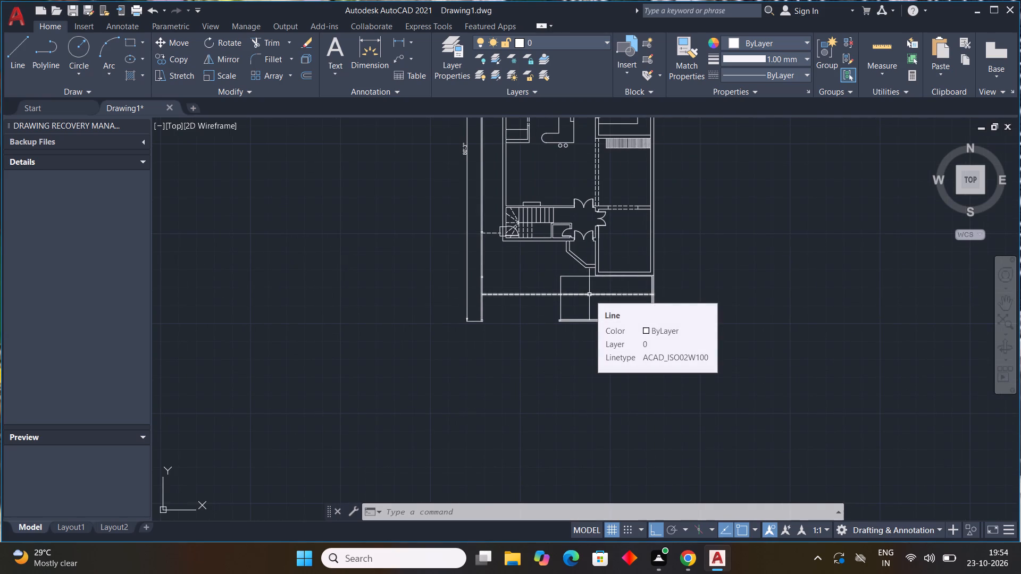
{"action": "scroll", "coordinate": [599, 230], "scroll_direction": "down", "scroll_amount": 2}
{"action": "middle_click_drag", "start_coordinate": [599, 249], "coordinate": [581, 328]}
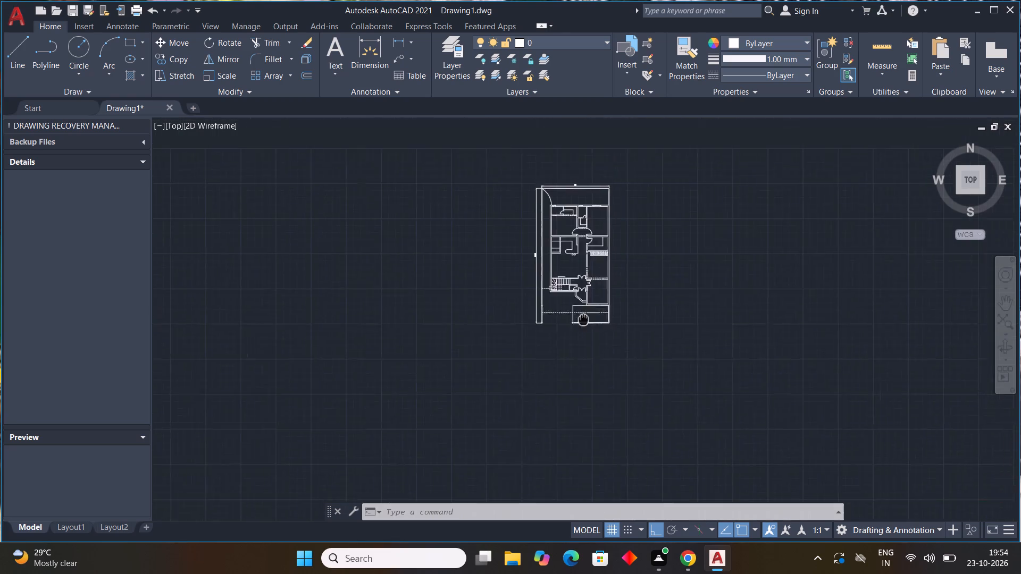
{"action": "middle_click_drag", "start_coordinate": [581, 328], "coordinate": [576, 343]}
{"action": "scroll", "coordinate": [568, 276], "scroll_direction": "up", "scroll_amount": 3}
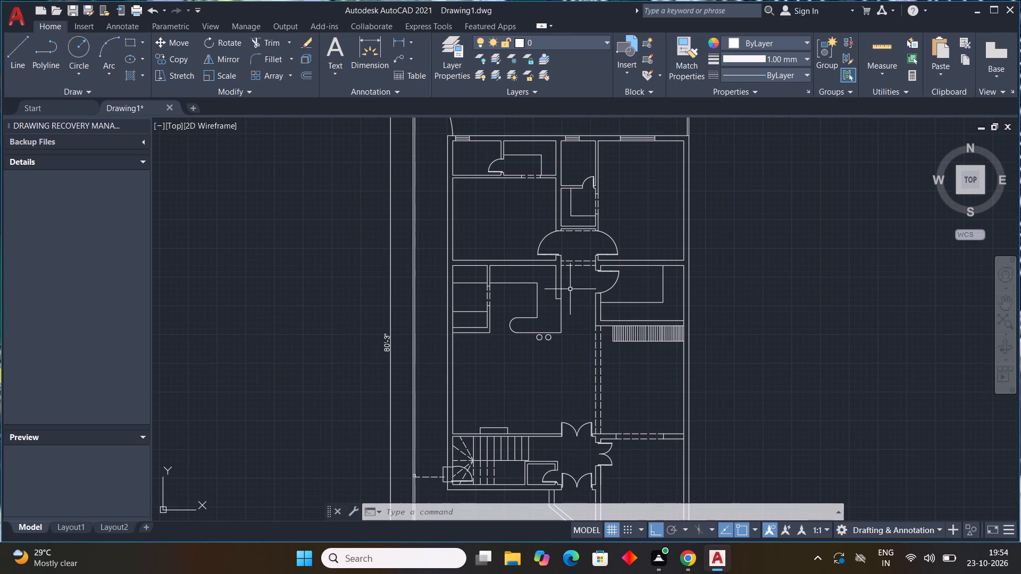
{"action": "left_click_drag", "start_coordinate": [567, 314], "coordinate": [830, 447]}
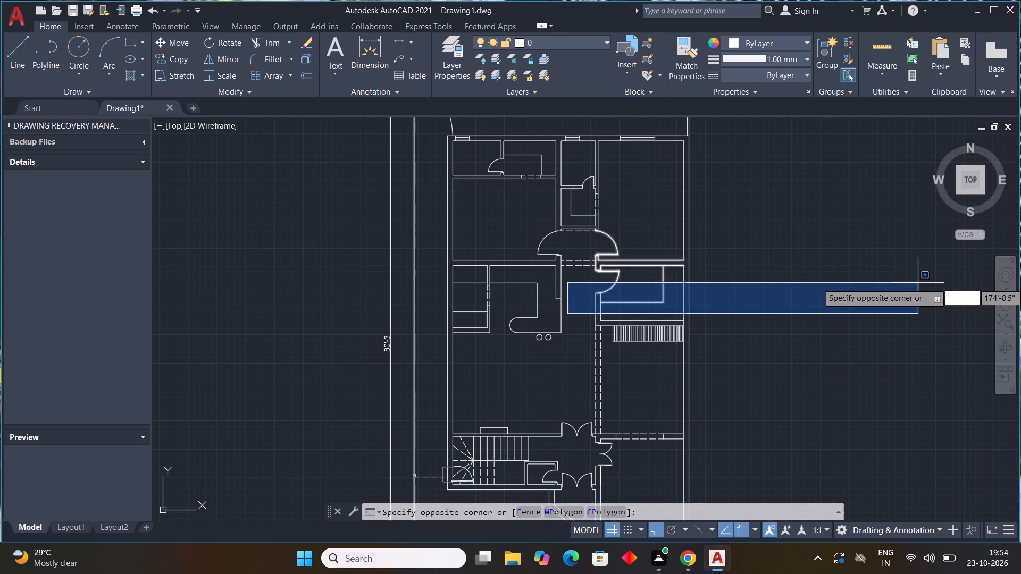
{"action": "key", "text": "Escape"}
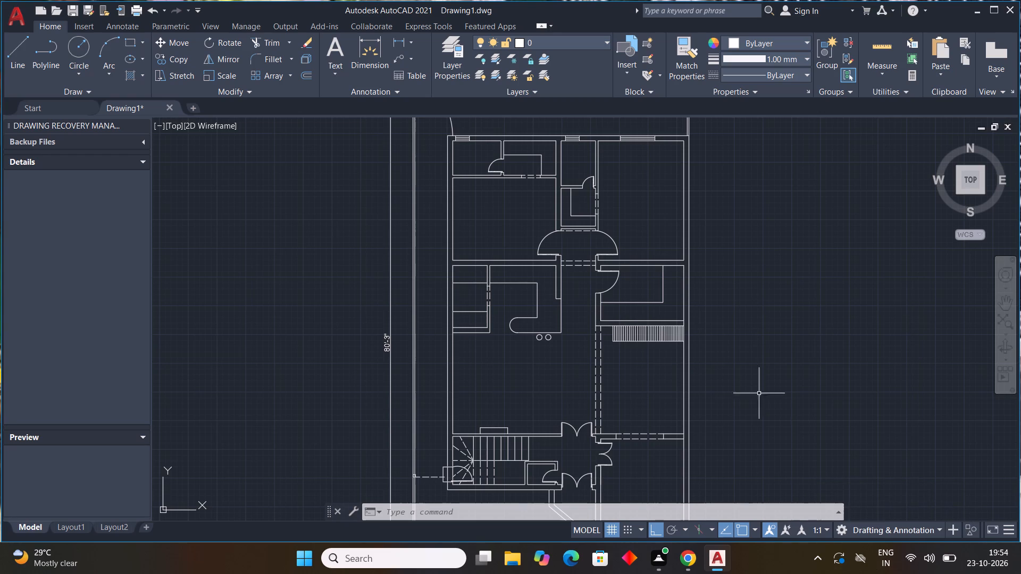
{"action": "middle_click_drag", "start_coordinate": [621, 355], "coordinate": [672, 396]}
{"action": "scroll", "coordinate": [672, 396], "scroll_direction": "down", "scroll_amount": 1}
{"action": "scroll", "coordinate": [616, 351], "scroll_direction": "up", "scroll_amount": 5}
{"action": "scroll", "coordinate": [616, 350], "scroll_direction": "down", "scroll_amount": 2}
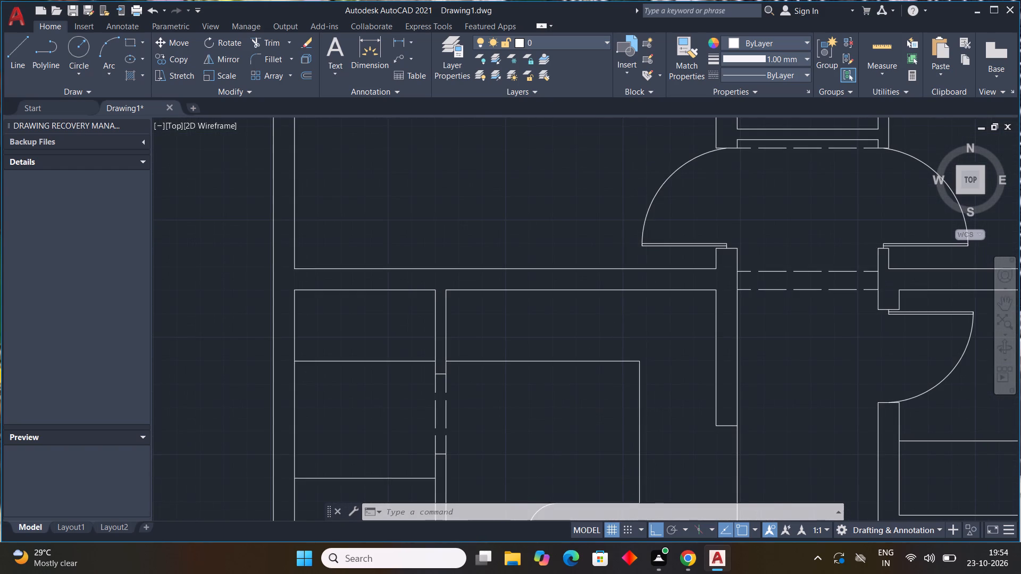
{"action": "middle_click_drag", "start_coordinate": [616, 350], "coordinate": [625, 469]}
{"action": "middle_click_drag", "start_coordinate": [614, 312], "coordinate": [615, 416]}
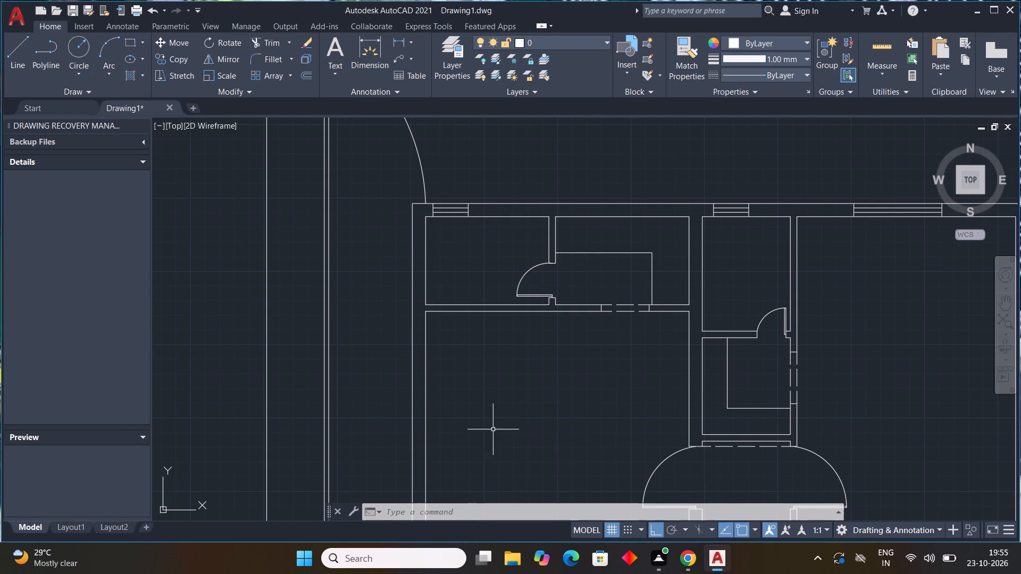
{"action": "middle_click_drag", "start_coordinate": [493, 429], "coordinate": [646, 292]}
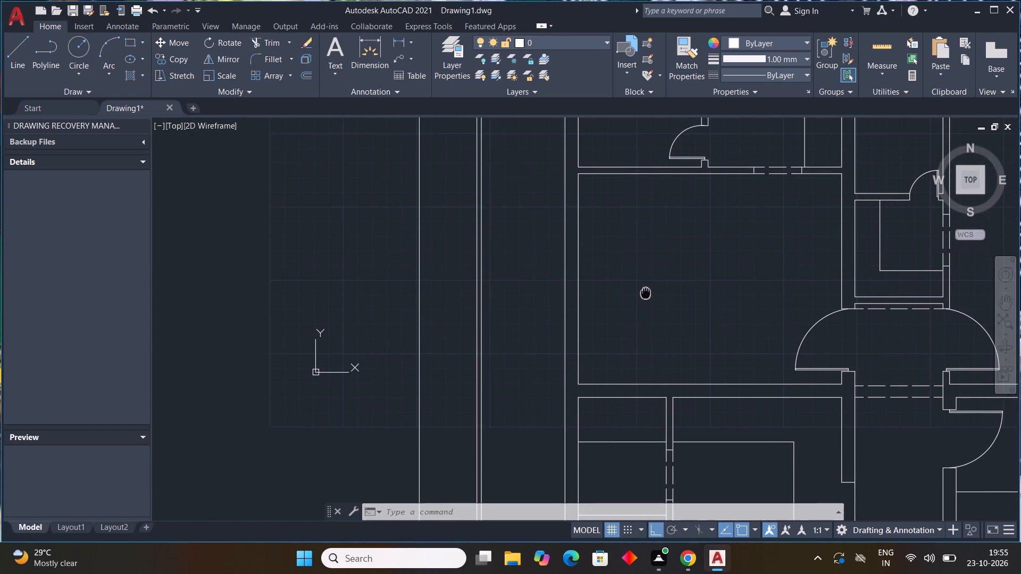
{"action": "middle_click_drag", "start_coordinate": [646, 292], "coordinate": [644, 308]}
{"action": "scroll", "coordinate": [644, 308], "scroll_direction": "down", "scroll_amount": 1}
{"action": "middle_click_drag", "start_coordinate": [838, 212], "coordinate": [676, 291]}
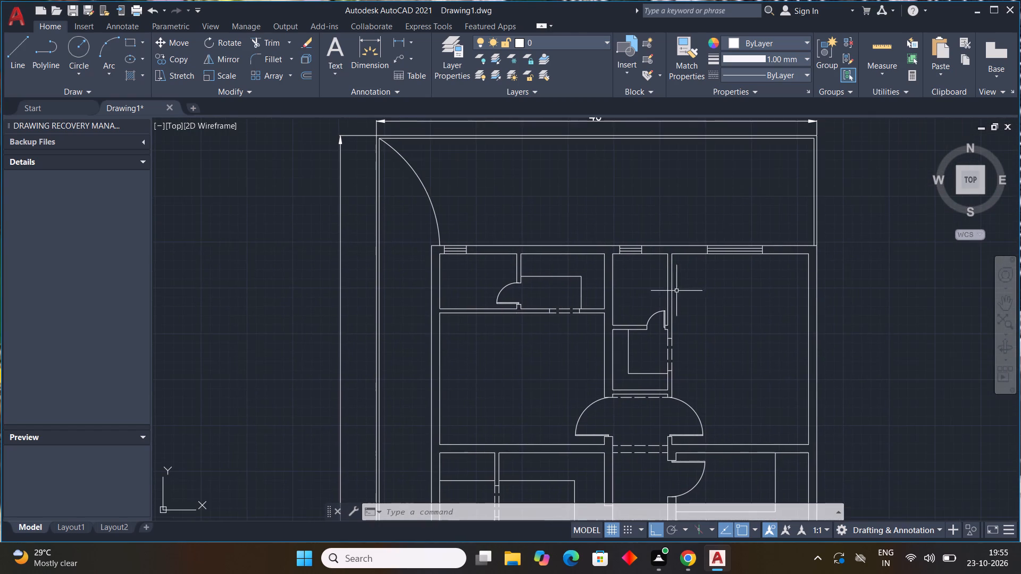
Copy the wide window in the right rear bedroom's rear wall into the front wall of the right front room.
{"action": "scroll", "coordinate": [771, 247], "scroll_direction": "up", "scroll_amount": 3}
{"action": "left_click", "coordinate": [753, 247]}
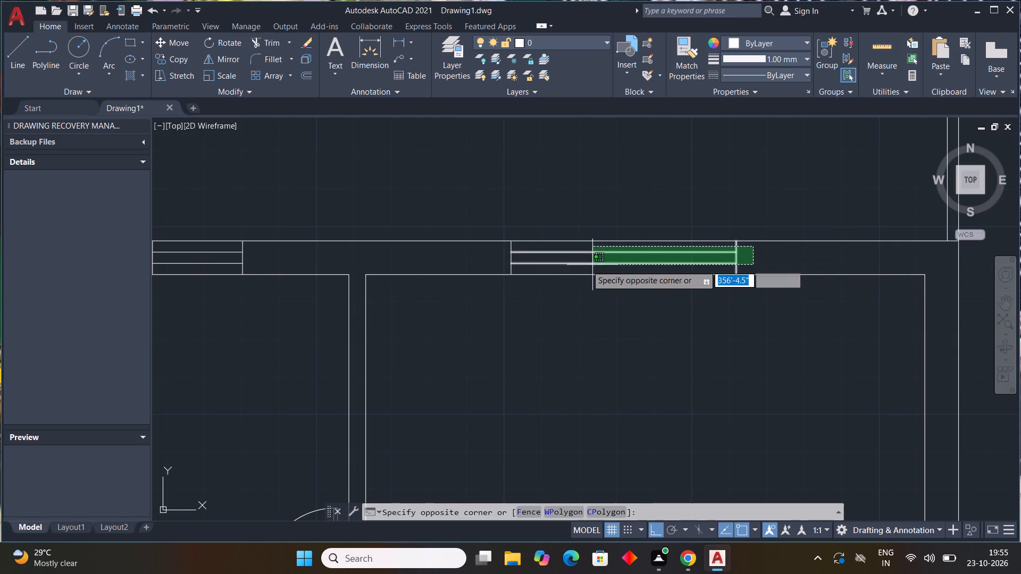
{"action": "left_click", "coordinate": [500, 267]}
{"action": "key", "text": "c"}
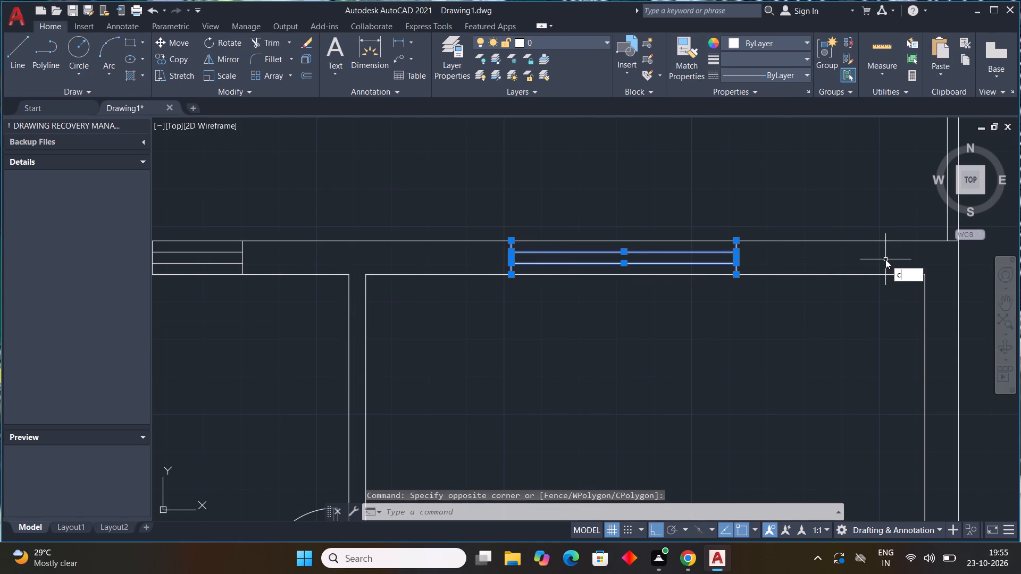
{"action": "type", "text": "o"}
{"action": "key", "text": "space"}
{"action": "left_click_drag", "start_coordinate": [513, 272], "coordinate": [552, 310]}
{"action": "scroll", "coordinate": [656, 356], "scroll_direction": "down", "scroll_amount": 2}
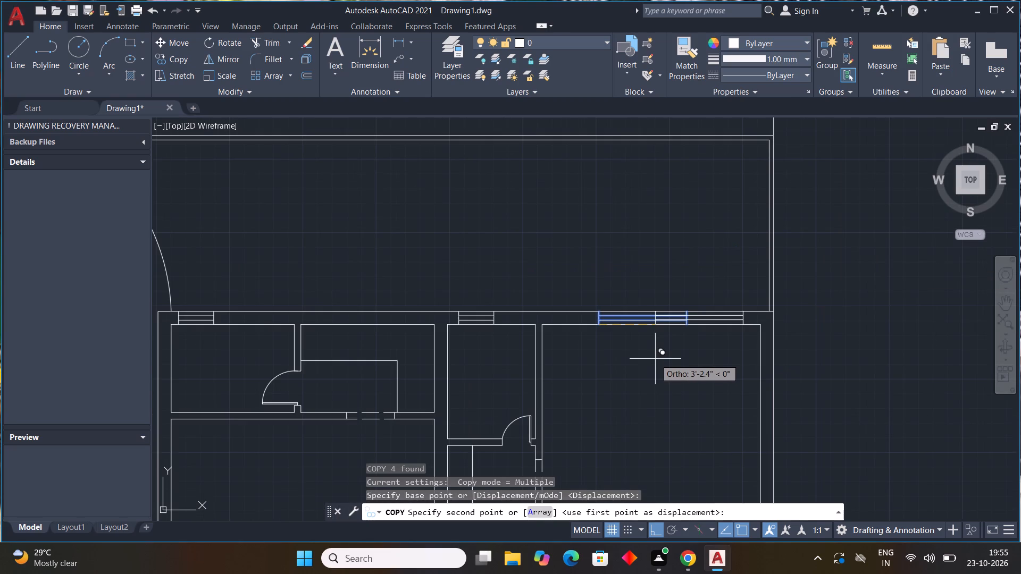
{"action": "key", "text": "F8"}
{"action": "scroll", "coordinate": [684, 378], "scroll_direction": "down", "scroll_amount": 3}
{"action": "middle_click_drag", "start_coordinate": [773, 322], "coordinate": [773, 314]}
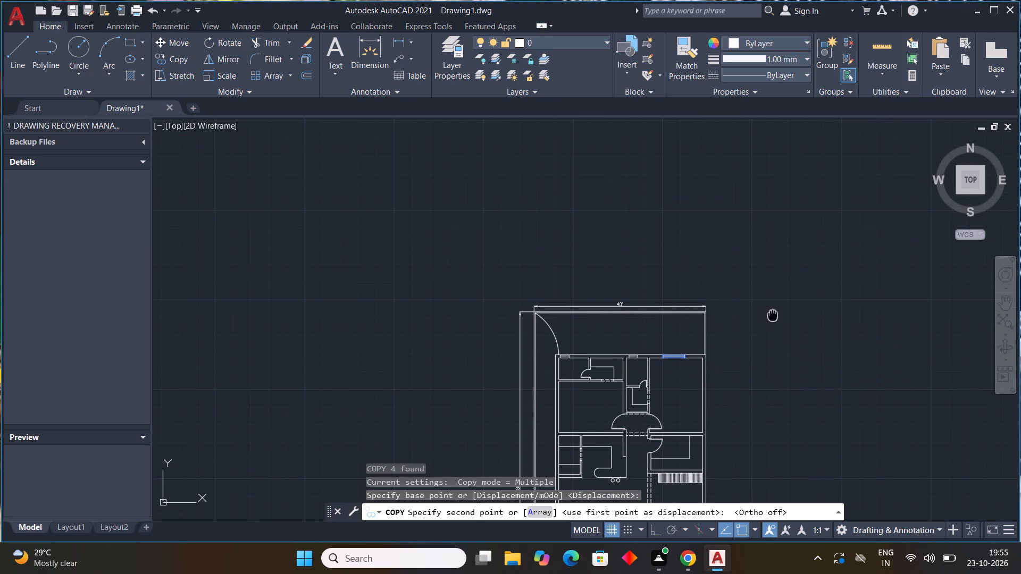
{"action": "middle_click_drag", "start_coordinate": [773, 314], "coordinate": [773, 313]}
{"action": "middle_click", "coordinate": [773, 313]}
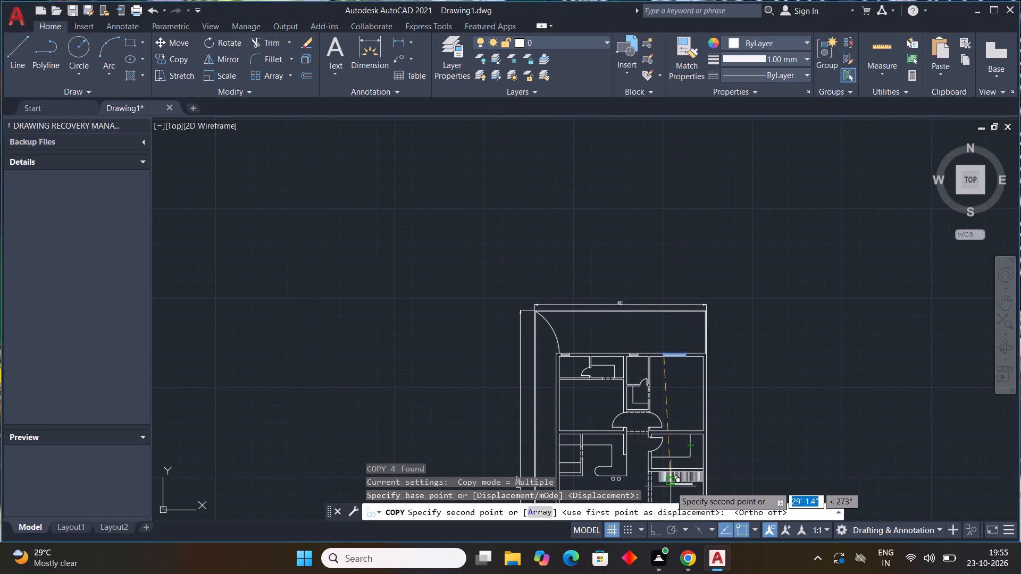
{"action": "scroll", "coordinate": [671, 487], "scroll_direction": "up", "scroll_amount": 4}
{"action": "scroll", "coordinate": [671, 482], "scroll_direction": "down", "scroll_amount": 4}
{"action": "scroll", "coordinate": [671, 482], "scroll_direction": "up", "scroll_amount": 1}
{"action": "middle_click_drag", "start_coordinate": [671, 482], "coordinate": [644, 172]}
{"action": "middle_click", "coordinate": [644, 171]}
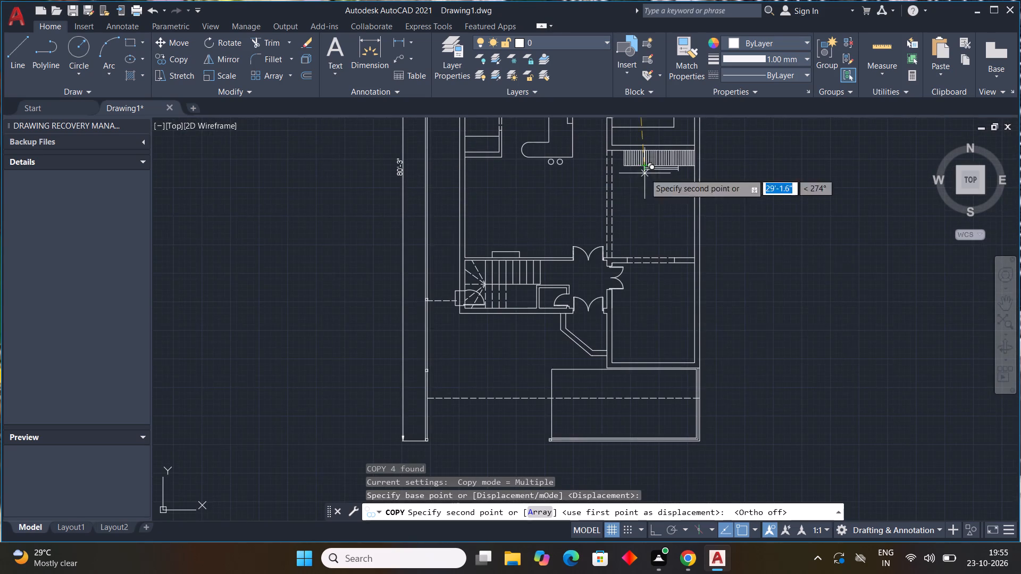
{"action": "scroll", "coordinate": [654, 376], "scroll_direction": "up", "scroll_amount": 3}
{"action": "scroll", "coordinate": [598, 346], "scroll_direction": "up", "scroll_amount": 2}
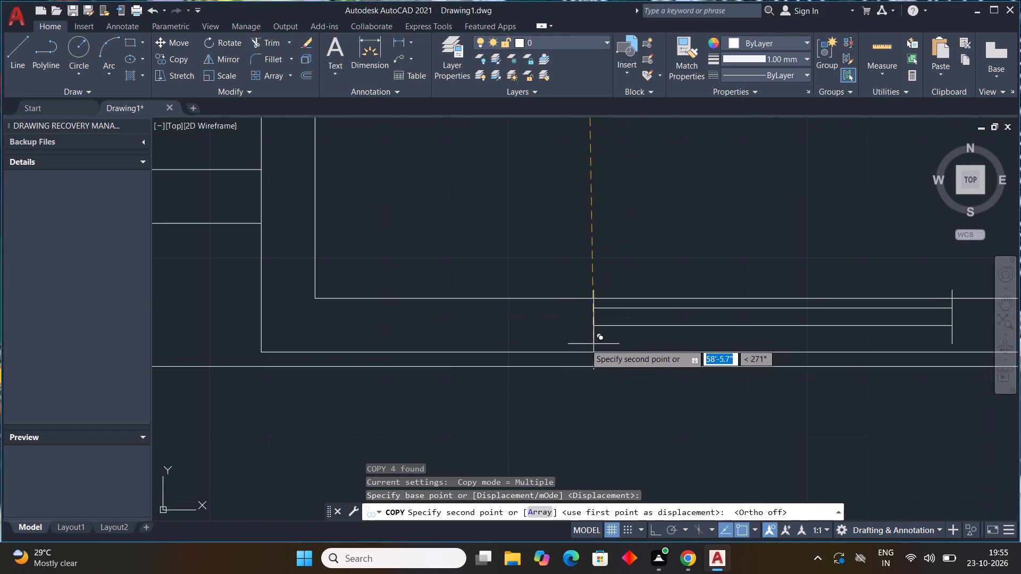
{"action": "left_click", "coordinate": [560, 351]}
Place another copy of the window in the empty space outside the plot, left of the overall depth dimension.
{"action": "scroll", "coordinate": [699, 410], "scroll_direction": "down", "scroll_amount": 3}
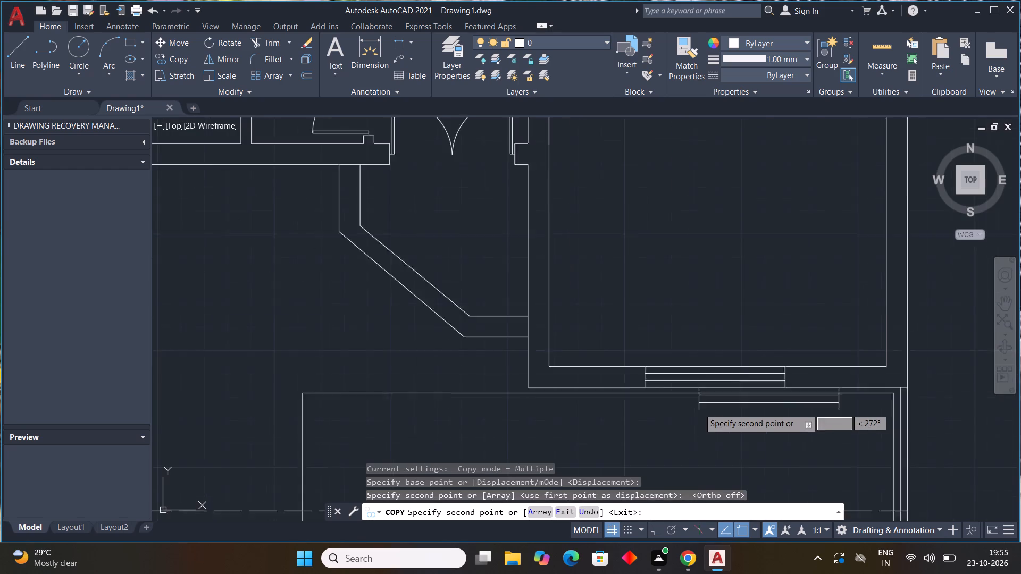
{"action": "middle_click_drag", "start_coordinate": [646, 362], "coordinate": [794, 377]}
{"action": "middle_click", "coordinate": [796, 376]}
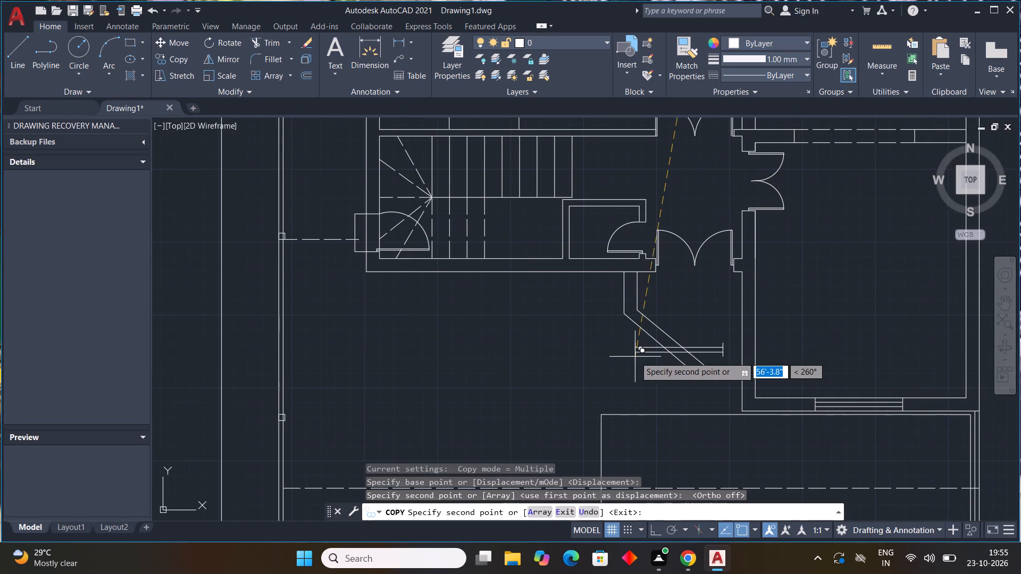
{"action": "scroll", "coordinate": [683, 328], "scroll_direction": "down", "scroll_amount": 2}
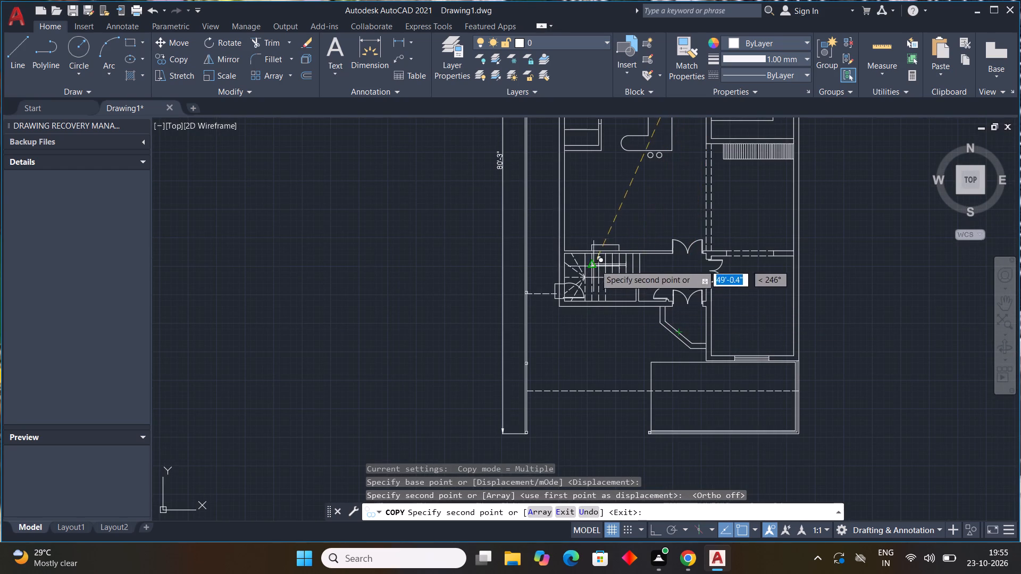
{"action": "scroll", "coordinate": [751, 254], "scroll_direction": "up", "scroll_amount": 3}
{"action": "scroll", "coordinate": [753, 261], "scroll_direction": "down", "scroll_amount": 3}
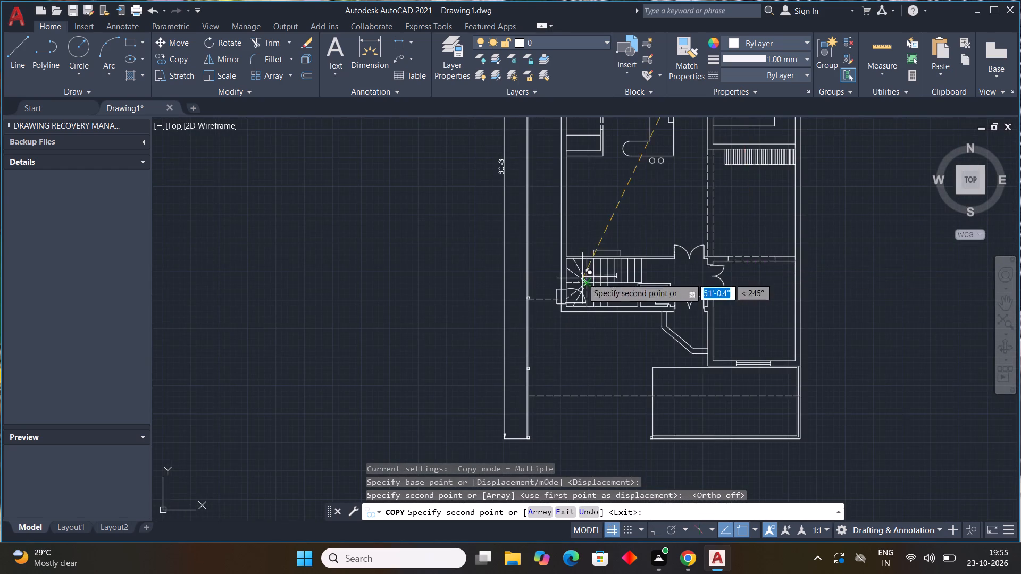
{"action": "scroll", "coordinate": [578, 266], "scroll_direction": "up", "scroll_amount": 1}
{"action": "scroll", "coordinate": [581, 263], "scroll_direction": "down", "scroll_amount": 2}
{"action": "left_click", "coordinate": [436, 271]}
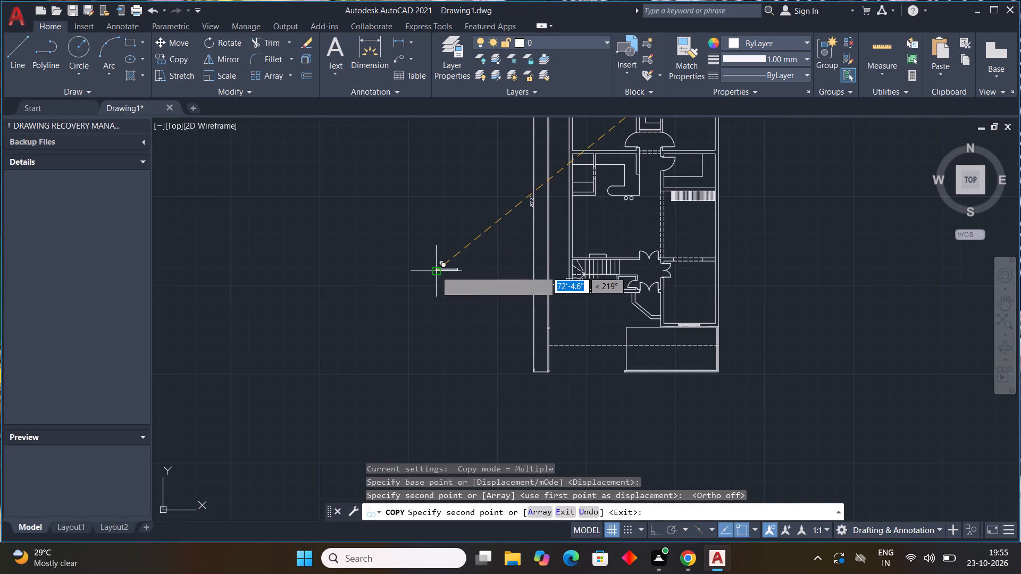
{"action": "key", "text": "Escape"}
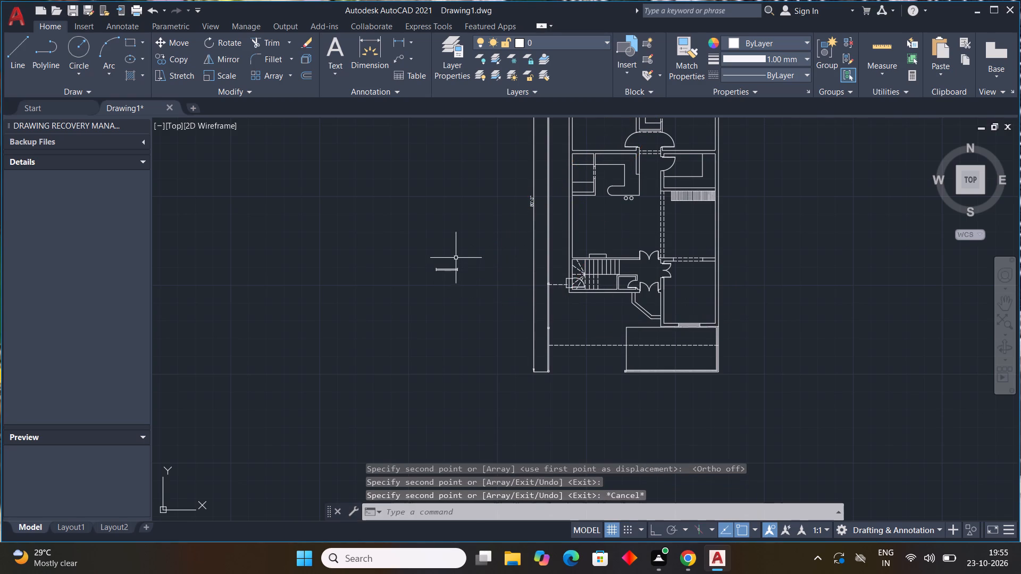
Rotate the spare window copy outside the plot to vertical about its right end.
{"action": "scroll", "coordinate": [456, 257], "scroll_direction": "up", "scroll_amount": 4}
{"action": "middle_click_drag", "start_coordinate": [461, 256], "coordinate": [484, 237]}
{"action": "scroll", "coordinate": [484, 244], "scroll_direction": "down", "scroll_amount": 1}
{"action": "left_click_drag", "start_coordinate": [491, 241], "coordinate": [493, 246]}
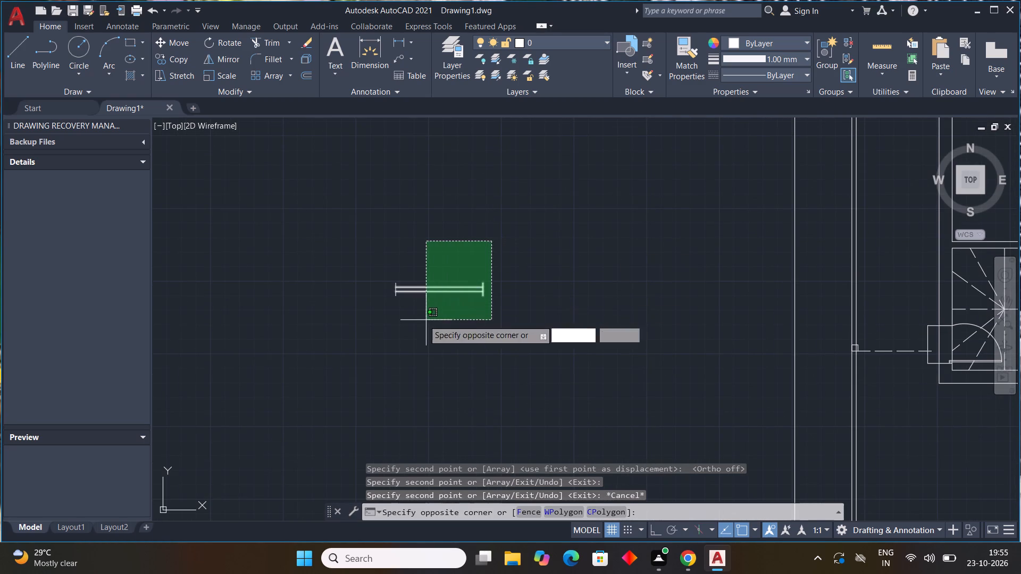
{"action": "left_click", "coordinate": [358, 326]}
{"action": "key", "text": "r"}
{"action": "key", "text": "o"}
{"action": "key", "text": "space"}
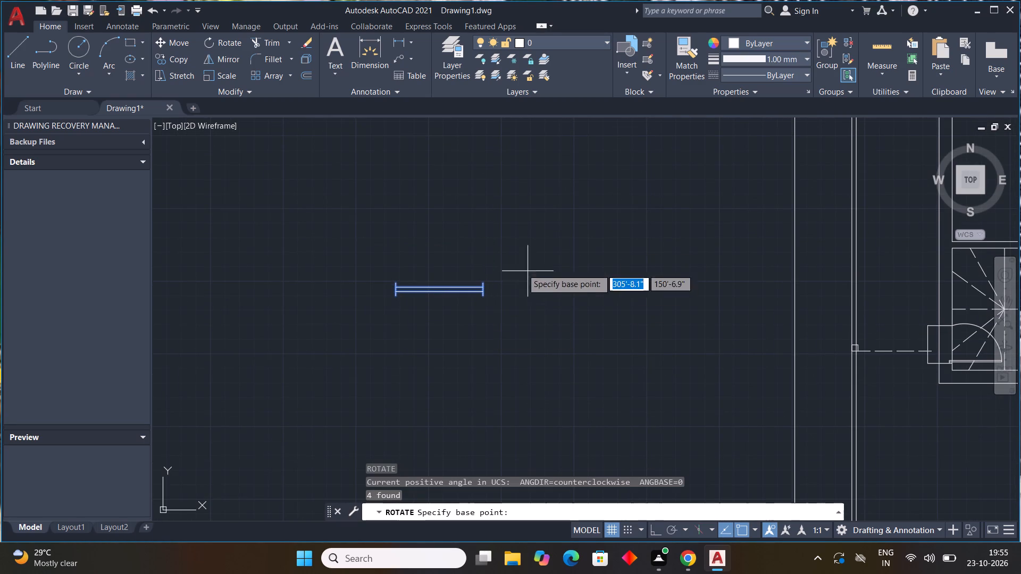
{"action": "left_click", "coordinate": [488, 282]}
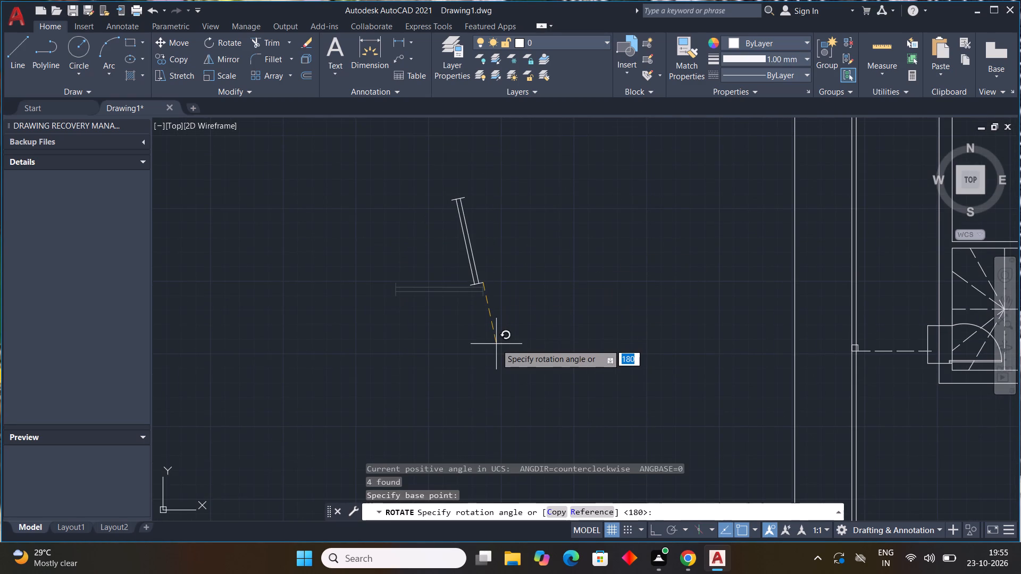
{"action": "key", "text": "F8"}
{"action": "left_click", "coordinate": [492, 346]}
Copy the vertical spare window from outside the plot into the left outer wall of the left rear bedroom.
{"action": "left_click_drag", "start_coordinate": [500, 173], "coordinate": [459, 319]}
{"action": "left_click", "coordinate": [432, 364]}
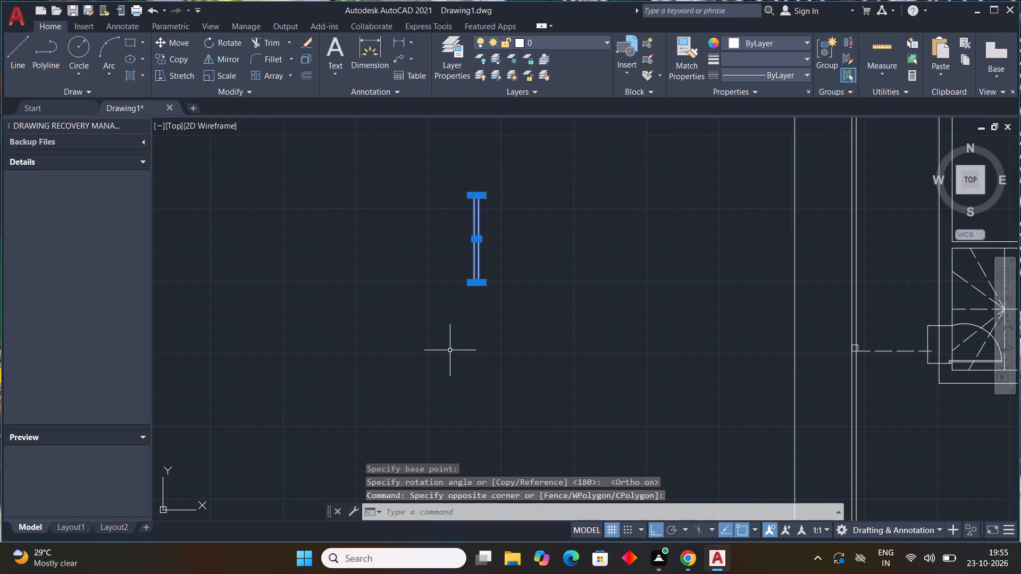
{"action": "key", "text": "x"}
{"action": "key", "text": "c"}
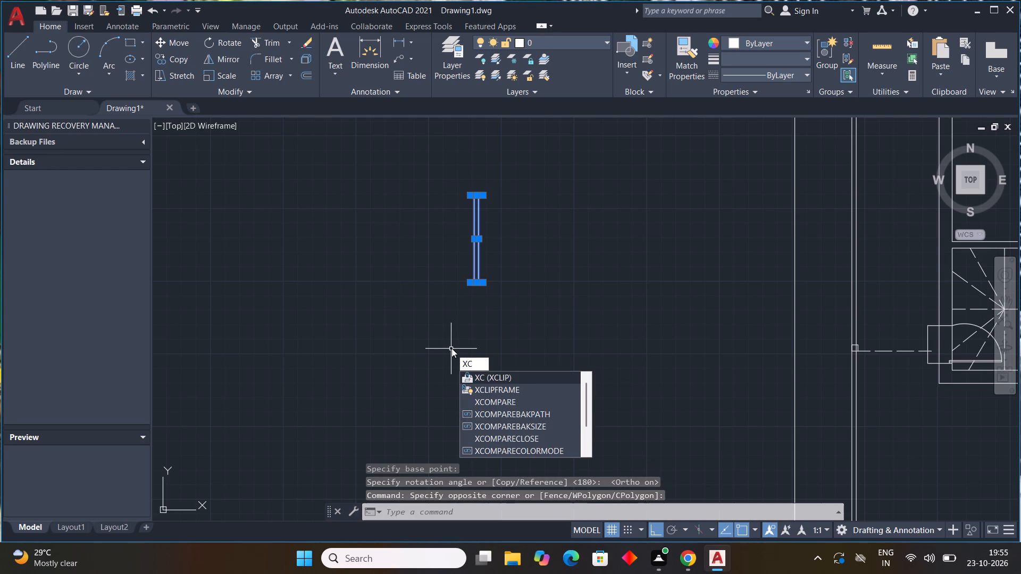
{"action": "key", "text": "BackSpace"}
{"action": "key", "text": "BackSpace"}
{"action": "type", "text": "co"}
{"action": "key", "text": "space"}
{"action": "left_click", "coordinate": [463, 284]}
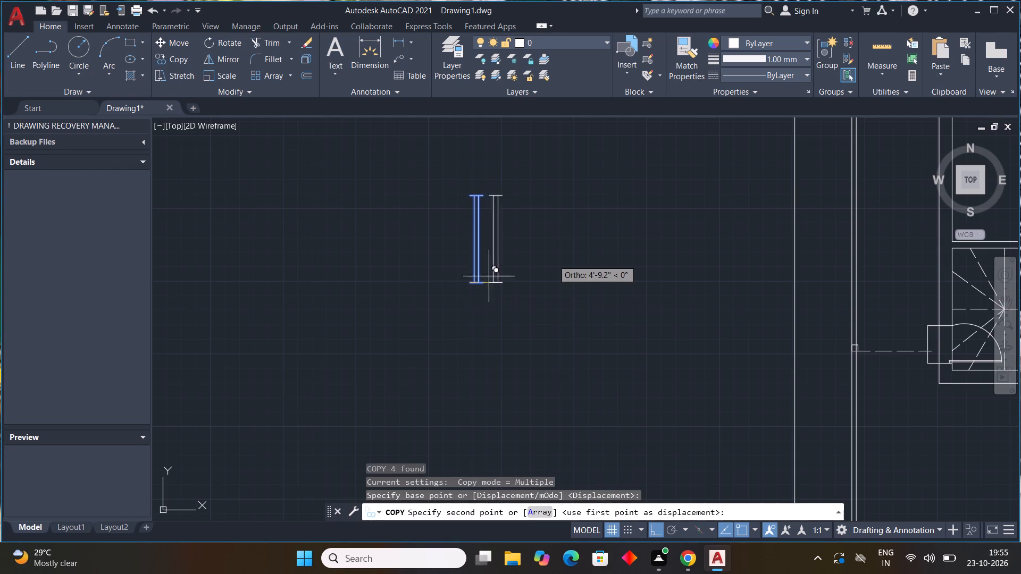
{"action": "key", "text": "F8"}
{"action": "scroll", "coordinate": [554, 258], "scroll_direction": "down", "scroll_amount": 4}
{"action": "middle_click_drag", "start_coordinate": [554, 258], "coordinate": [532, 303]}
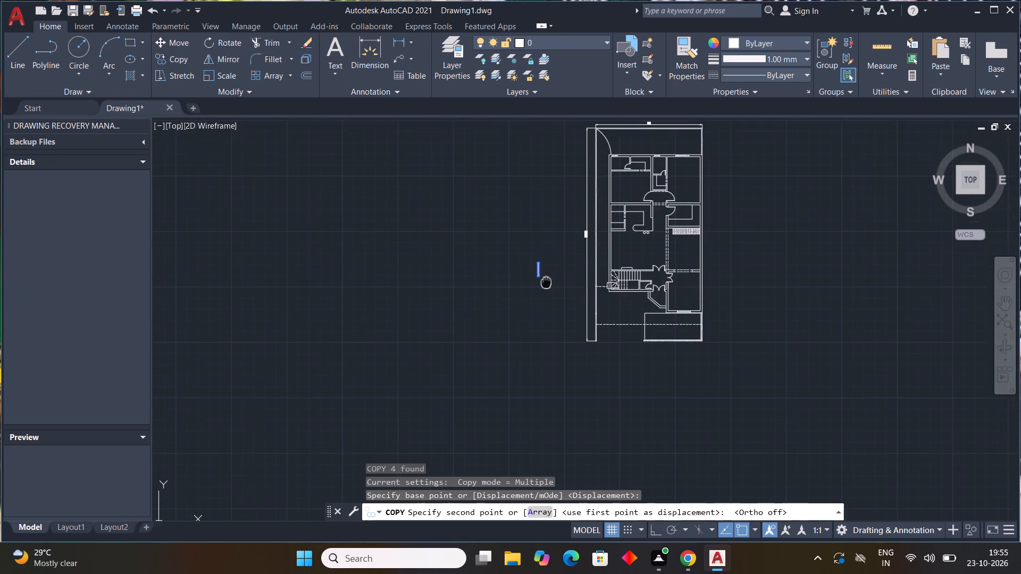
{"action": "middle_click_drag", "start_coordinate": [532, 303], "coordinate": [498, 345]}
{"action": "scroll", "coordinate": [547, 276], "scroll_direction": "up", "scroll_amount": 4}
{"action": "middle_click_drag", "start_coordinate": [625, 245], "coordinate": [574, 330]}
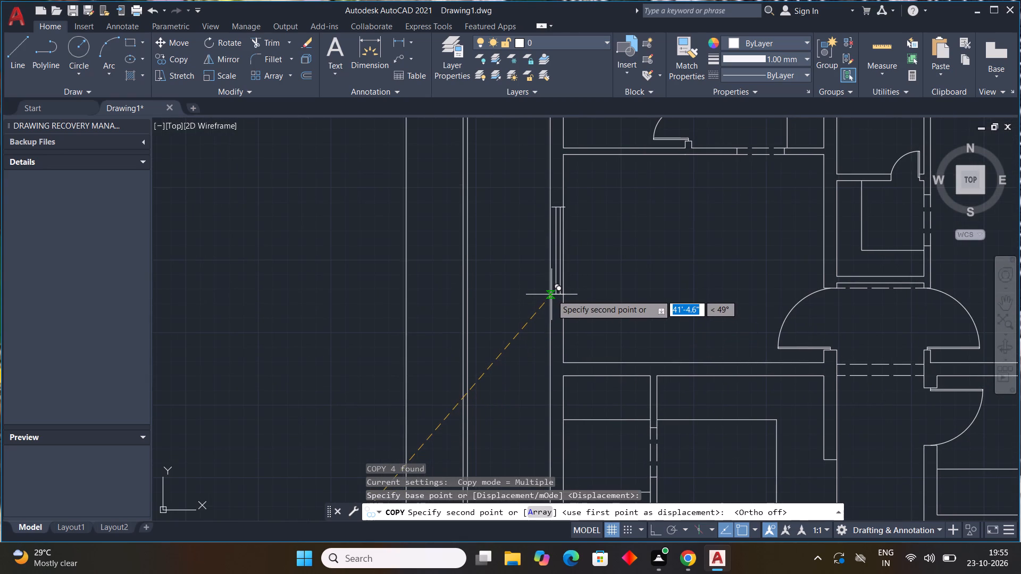
{"action": "left_click", "coordinate": [550, 296]}
{"action": "scroll", "coordinate": [617, 302], "scroll_direction": "down", "scroll_amount": 2}
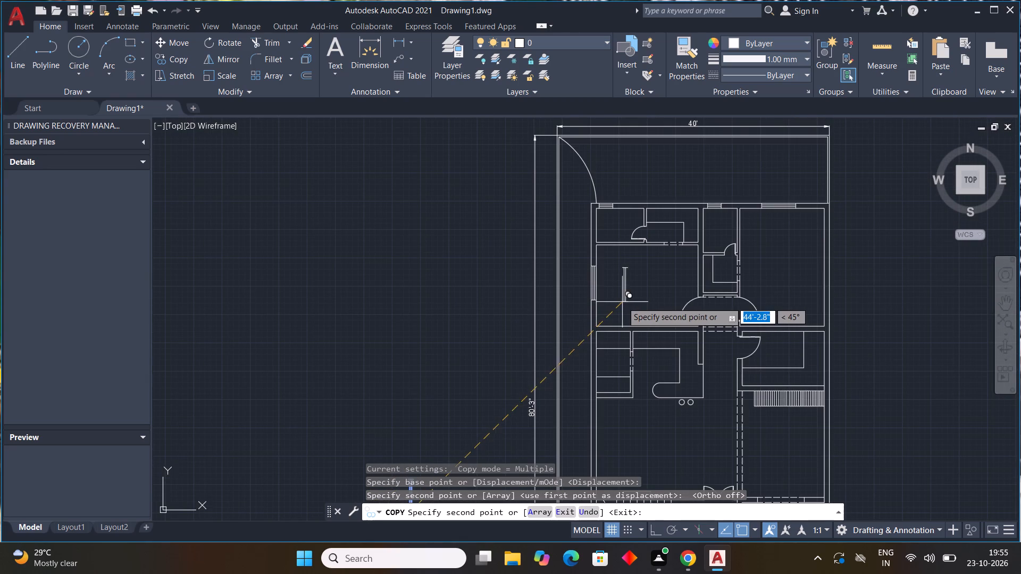
{"action": "key", "text": "Escape"}
Draw two short lines across the 9" left outer wall of the small room beside the kitchen to mark a window opening.
{"action": "scroll", "coordinate": [737, 217], "scroll_direction": "up", "scroll_amount": 2}
{"action": "scroll", "coordinate": [707, 224], "scroll_direction": "down", "scroll_amount": 3}
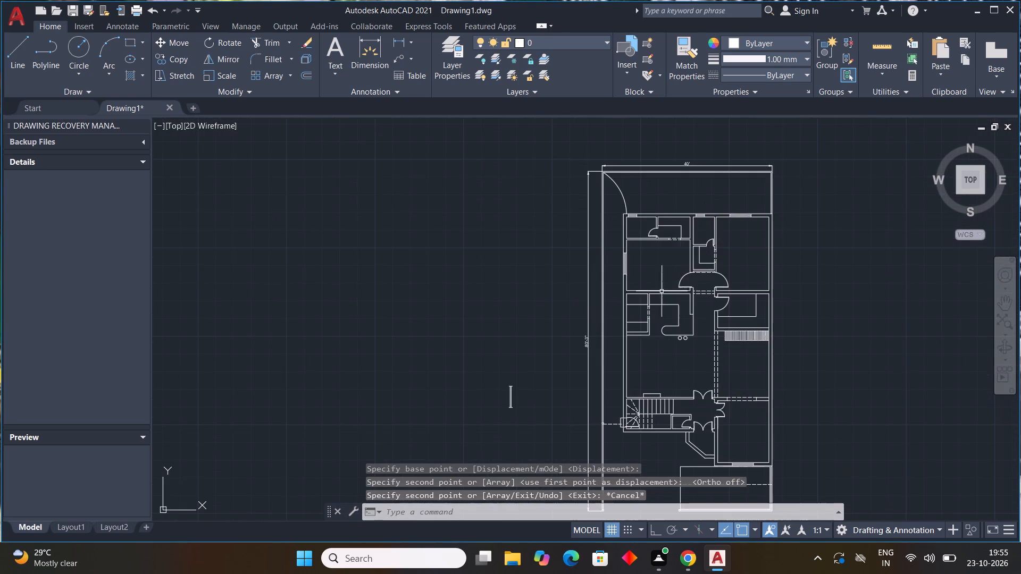
{"action": "scroll", "coordinate": [625, 330], "scroll_direction": "up", "scroll_amount": 3}
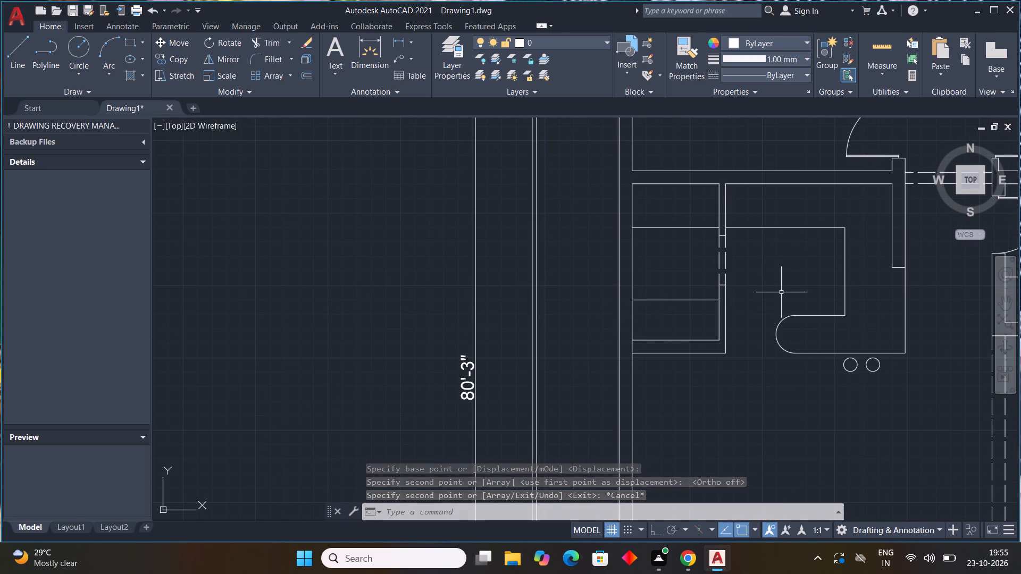
{"action": "type", "text": "l"}
{"action": "key", "text": "space"}
{"action": "scroll", "coordinate": [631, 240], "scroll_direction": "up", "scroll_amount": 1}
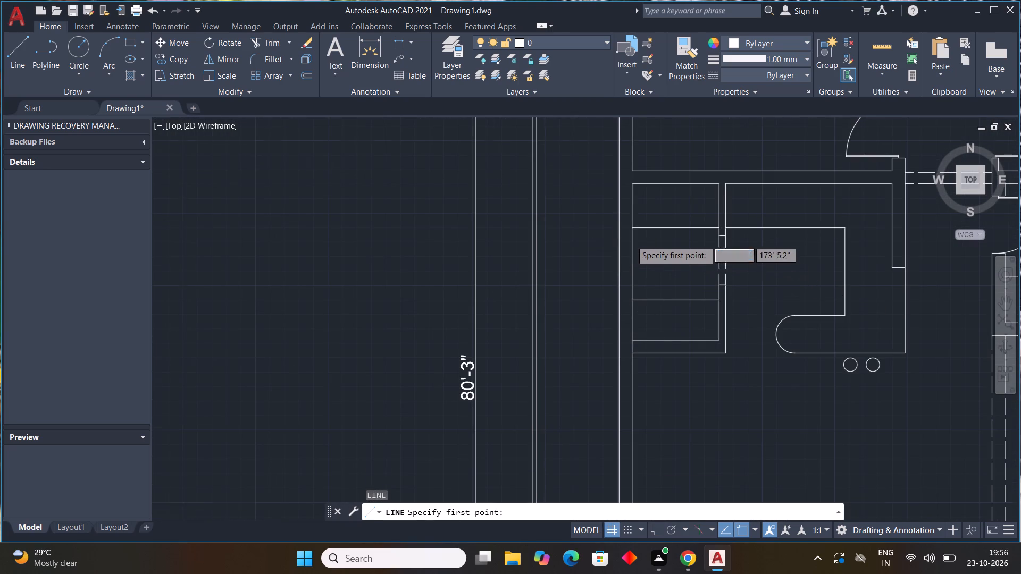
{"action": "scroll", "coordinate": [631, 240], "scroll_direction": "up", "scroll_amount": 1}
{"action": "left_click", "coordinate": [636, 208]}
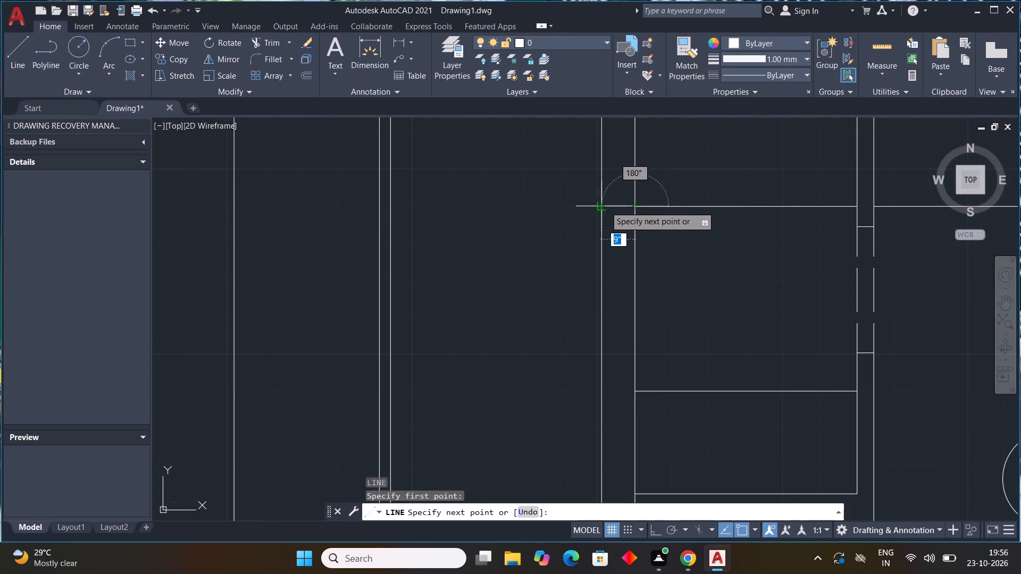
{"action": "left_click", "coordinate": [606, 206]}
{"action": "key", "text": "Escape"}
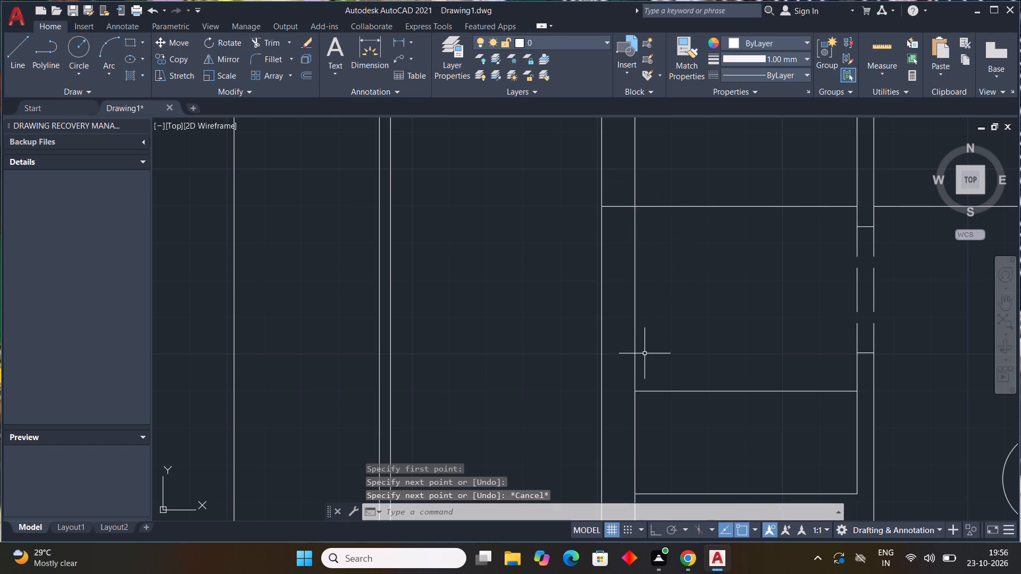
{"action": "key", "text": "l"}
{"action": "key", "text": "space"}
{"action": "left_click", "coordinate": [634, 350]}
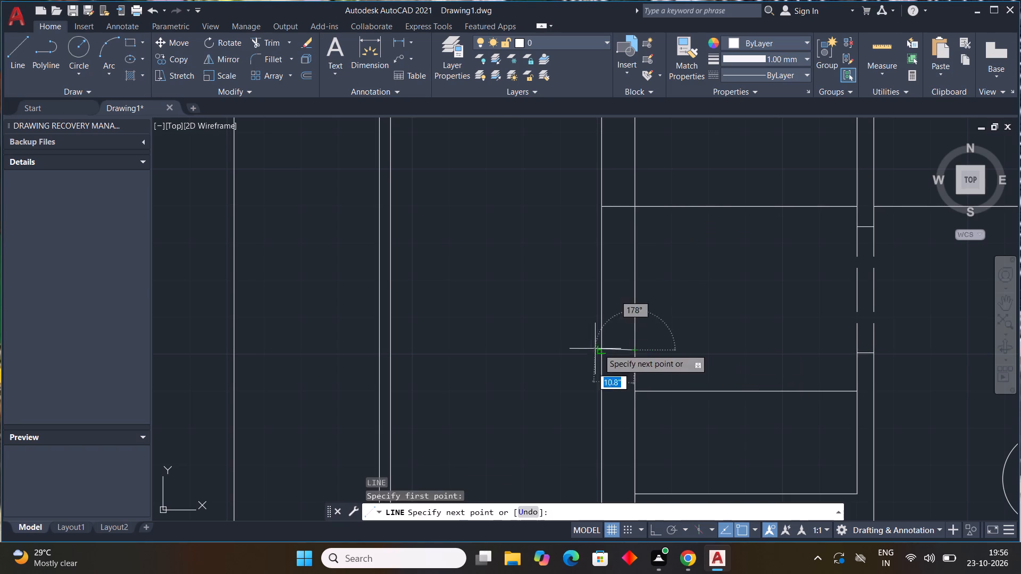
{"action": "left_click", "coordinate": [599, 349]}
{"action": "key", "text": "Escape"}
Trim the short inner wall line piece at the front outer corner of the small room beside the kitchen.
{"action": "scroll", "coordinate": [733, 311], "scroll_direction": "down", "scroll_amount": 2}
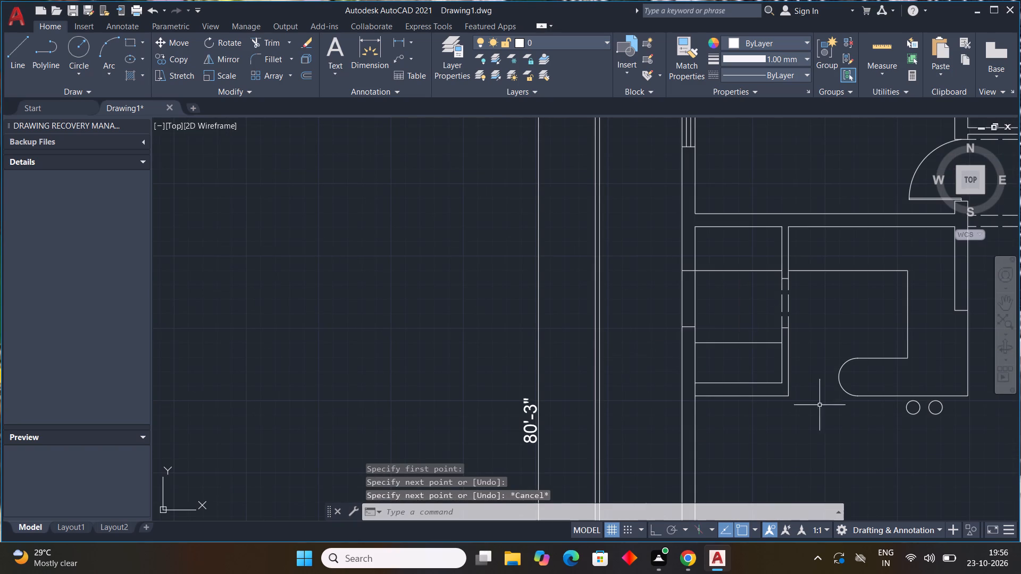
{"action": "type", "text": "tr"}
{"action": "key", "text": "space"}
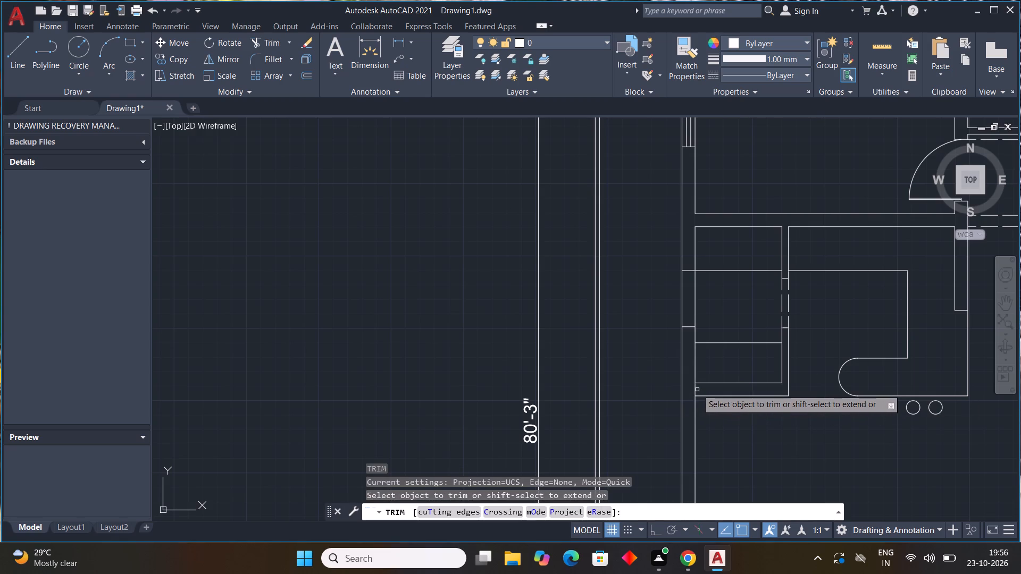
{"action": "left_click", "coordinate": [695, 391]}
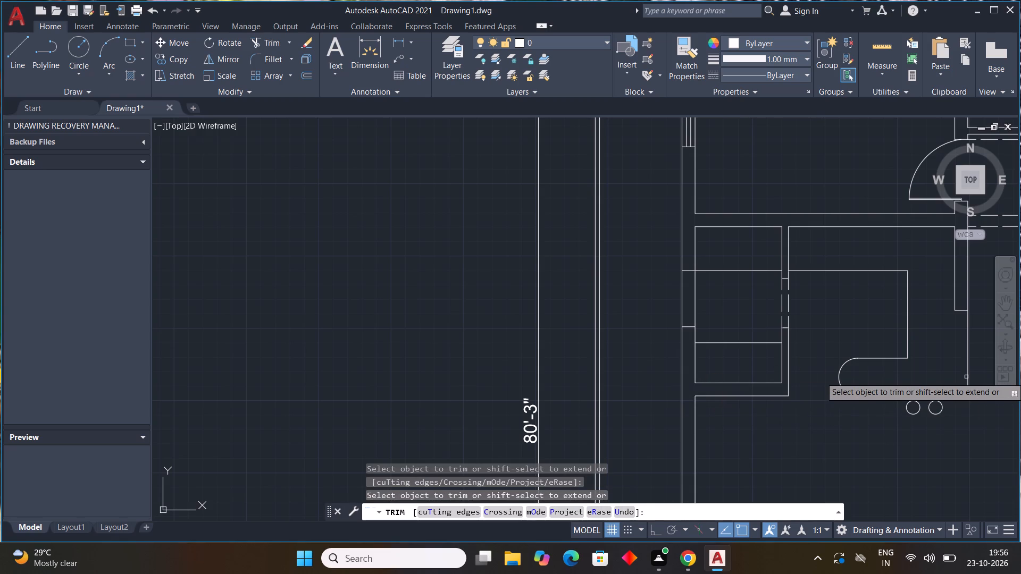
{"action": "left_click", "coordinate": [1020, 378]}
{"action": "key", "text": "Escape"}
{"action": "key", "text": "Escape"}
{"action": "scroll", "coordinate": [776, 437], "scroll_direction": "down", "scroll_amount": 3}
{"action": "key", "text": "Escape"}
{"action": "key", "text": "Escape"}
{"action": "middle_click_drag", "start_coordinate": [732, 404], "coordinate": [635, 276]}
{"action": "middle_click", "coordinate": [634, 276]}
{"action": "middle_click", "coordinate": [634, 276]}
{"action": "key", "text": "Escape"}
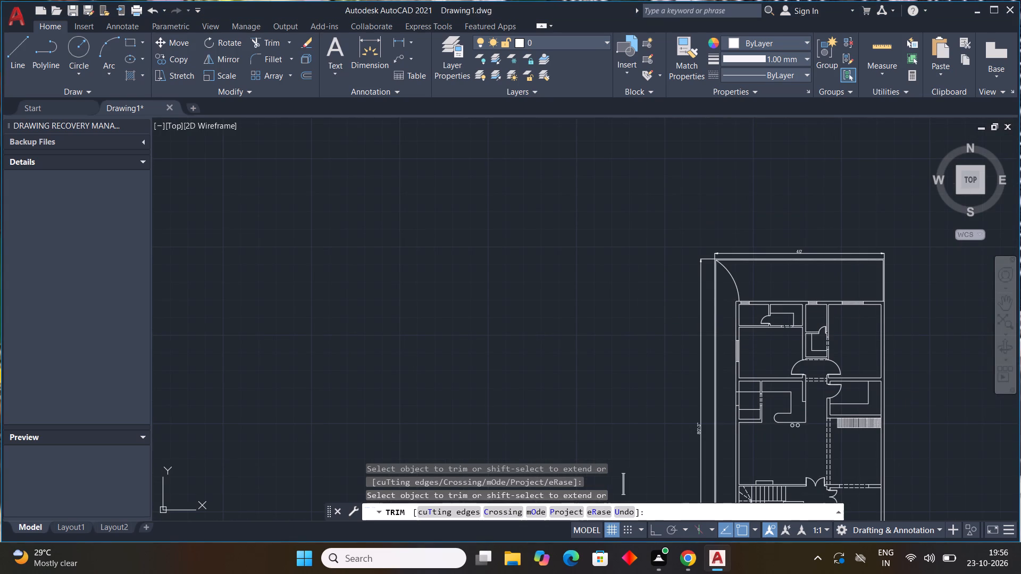
{"action": "key", "text": "Escape"}
Offset the small room's outer-side wall line 3" into the wall thickness, and offset the resulting line another 3" outward.
{"action": "scroll", "coordinate": [802, 350], "scroll_direction": "down", "scroll_amount": 3}
{"action": "middle_click_drag", "start_coordinate": [794, 351], "coordinate": [699, 315]}
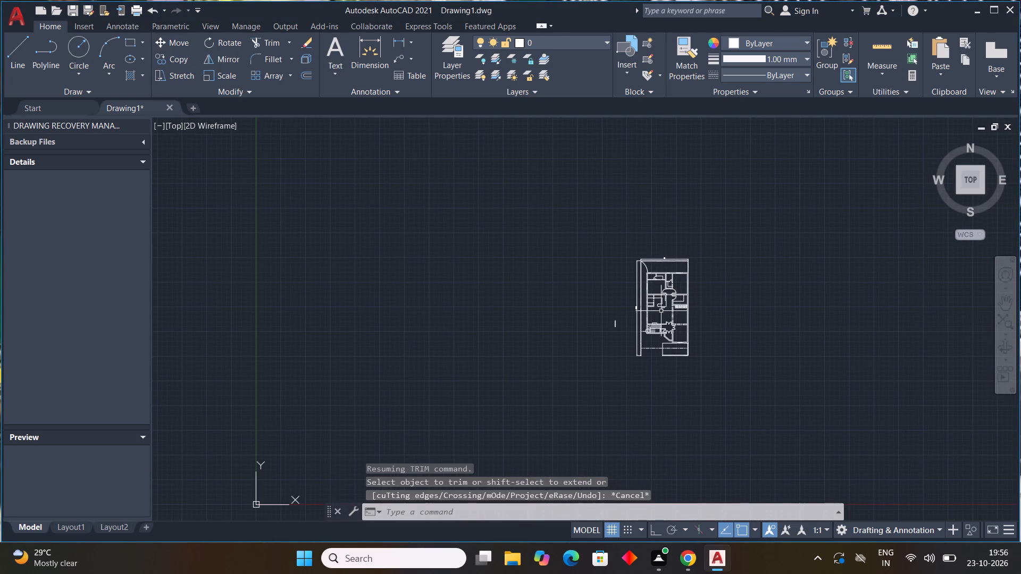
{"action": "key", "text": "Escape"}
{"action": "key", "text": "Escape"}
{"action": "key", "text": "Escape"}
{"action": "scroll", "coordinate": [650, 307], "scroll_direction": "up", "scroll_amount": 4}
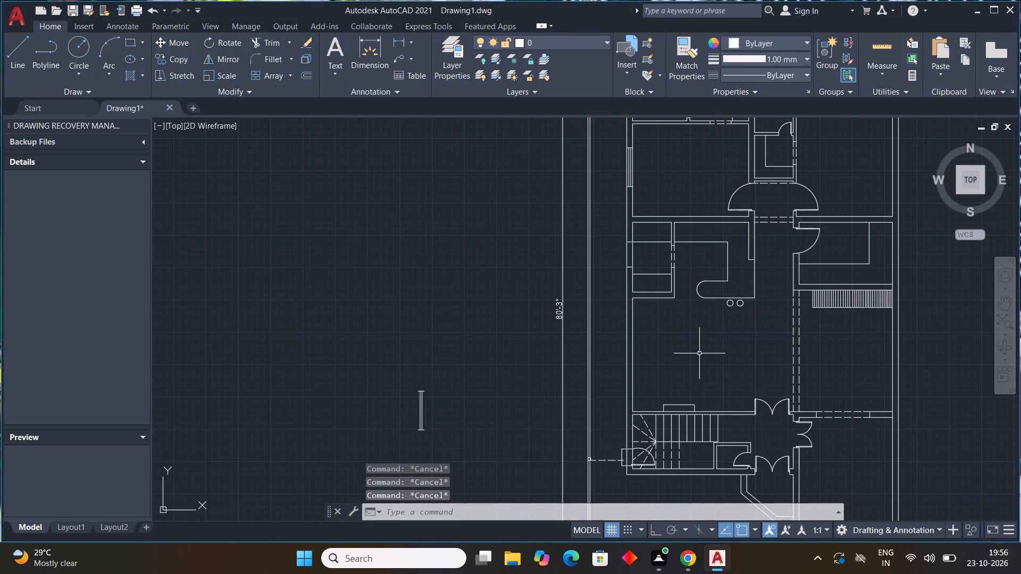
{"action": "type", "text": "off"}
{"action": "key", "text": "space"}
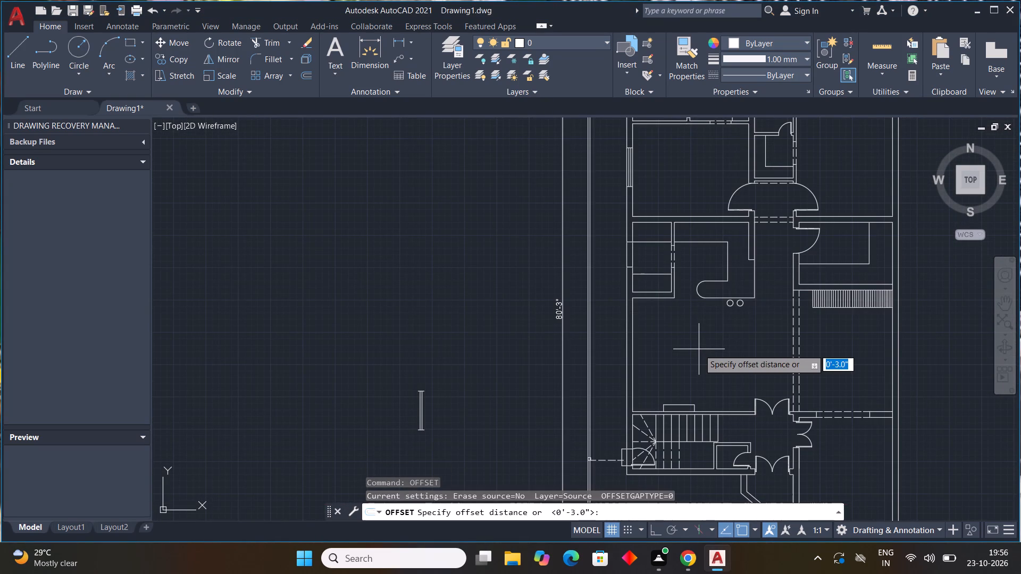
{"action": "type", "text": "3\""}
{"action": "key", "text": "Return"}
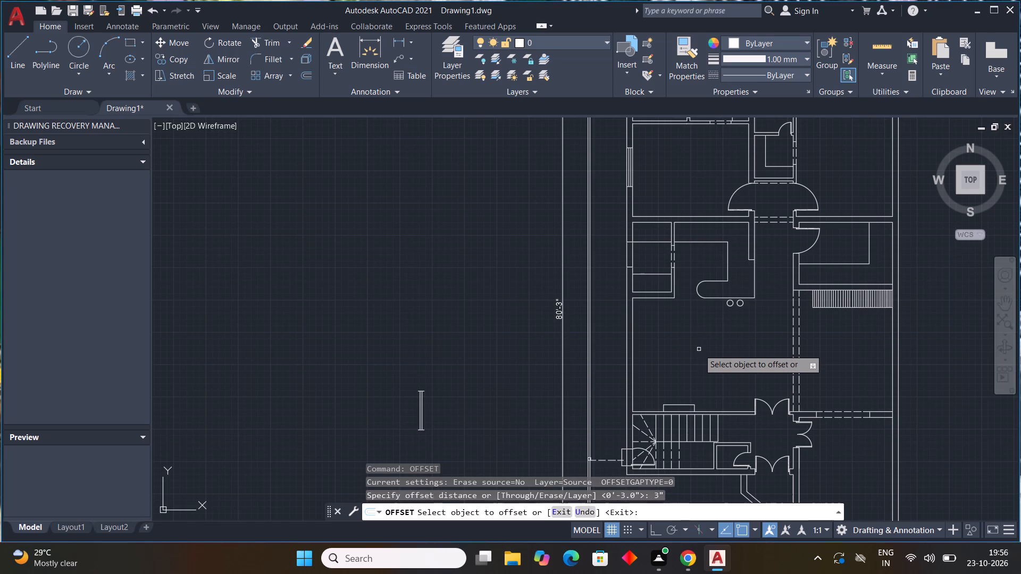
{"action": "scroll", "coordinate": [632, 245], "scroll_direction": "up", "scroll_amount": 2}
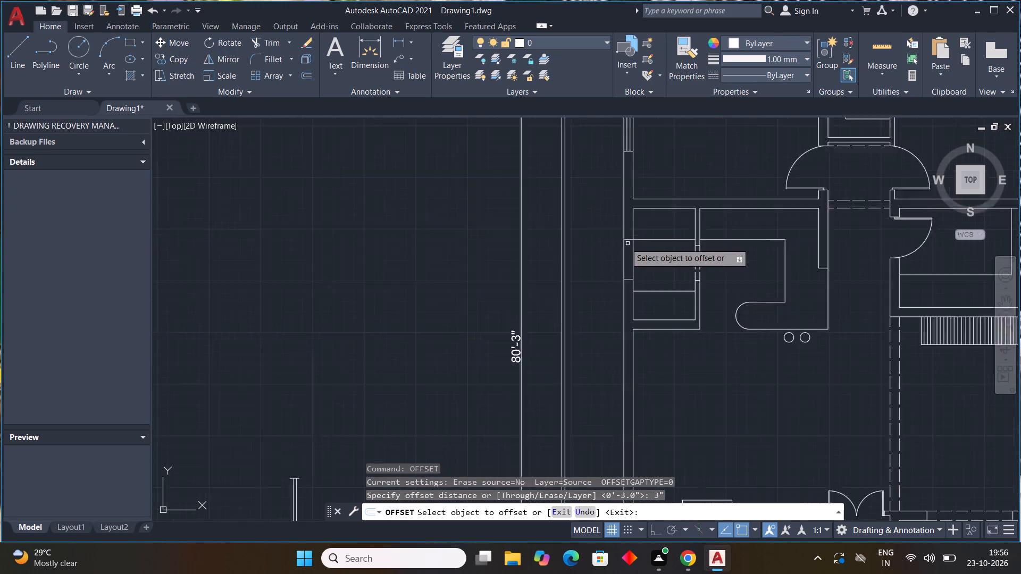
{"action": "scroll", "coordinate": [624, 242], "scroll_direction": "up", "scroll_amount": 1}
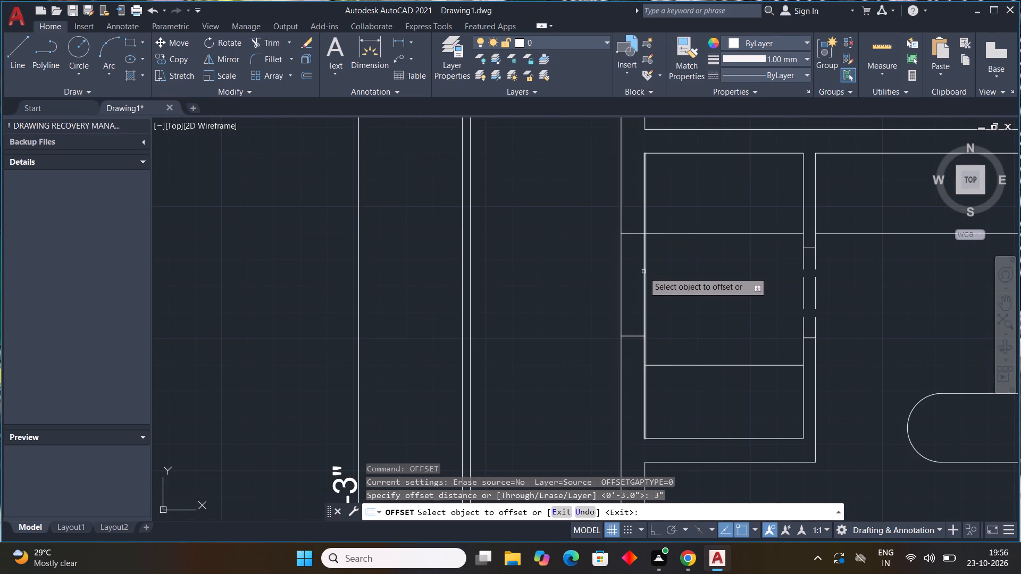
{"action": "left_click", "coordinate": [643, 271]}
{"action": "left_click", "coordinate": [634, 269]}
{"action": "left_click", "coordinate": [637, 271]}
{"action": "left_click", "coordinate": [616, 271]}
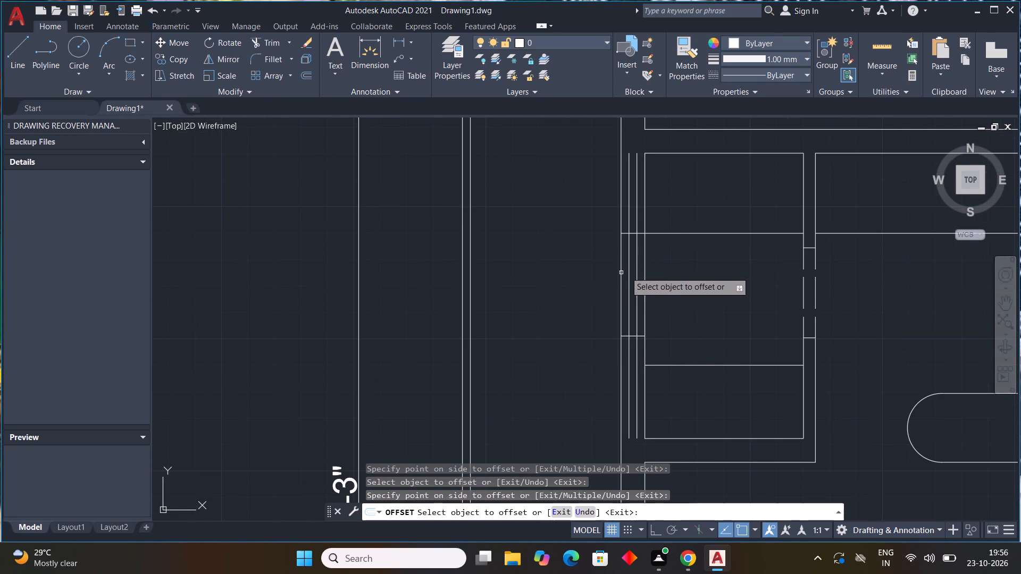
{"action": "key", "text": "Escape"}
{"action": "key", "text": "Escape"}
{"action": "key", "text": "Escape"}
{"action": "key", "text": "Escape"}
Trim the two offset lines beyond the cross lines so that they form a small window in the wall.
{"action": "type", "text": "tr"}
{"action": "key", "text": "space"}
{"action": "left_click", "coordinate": [638, 219]}
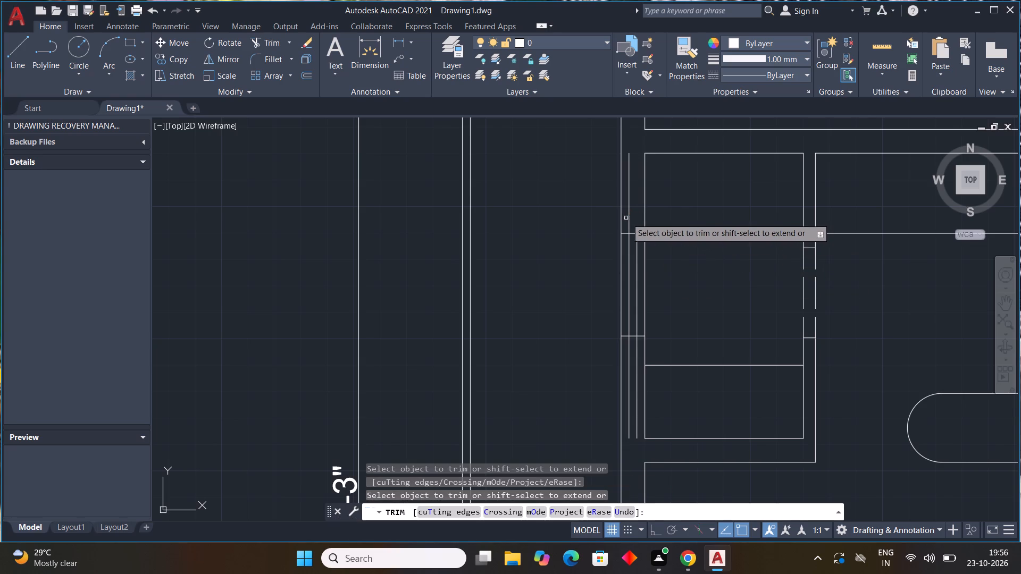
{"action": "left_click", "coordinate": [628, 218]}
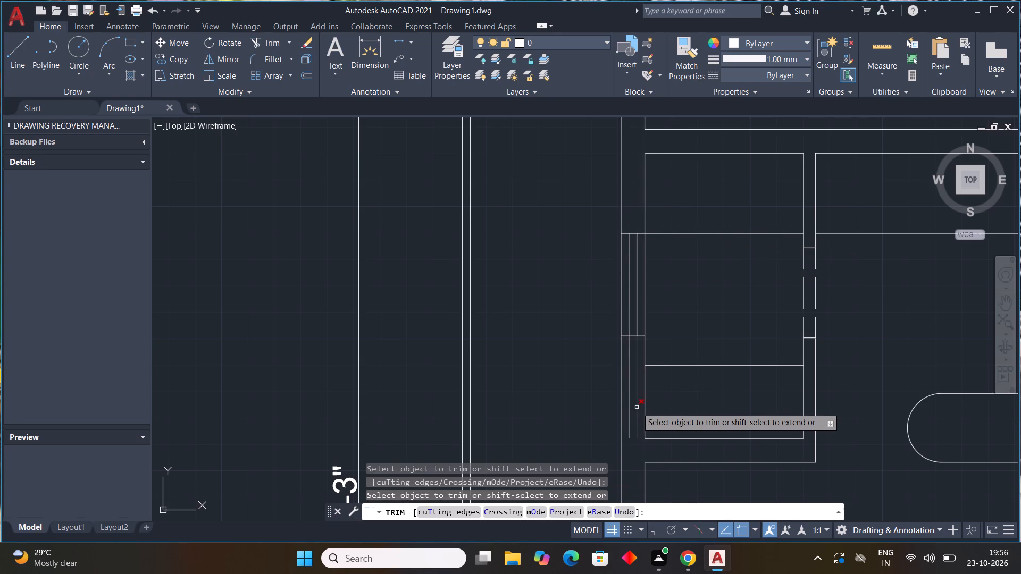
{"action": "left_click", "coordinate": [637, 407]}
{"action": "left_click", "coordinate": [626, 406]}
{"action": "left_click", "coordinate": [633, 407]}
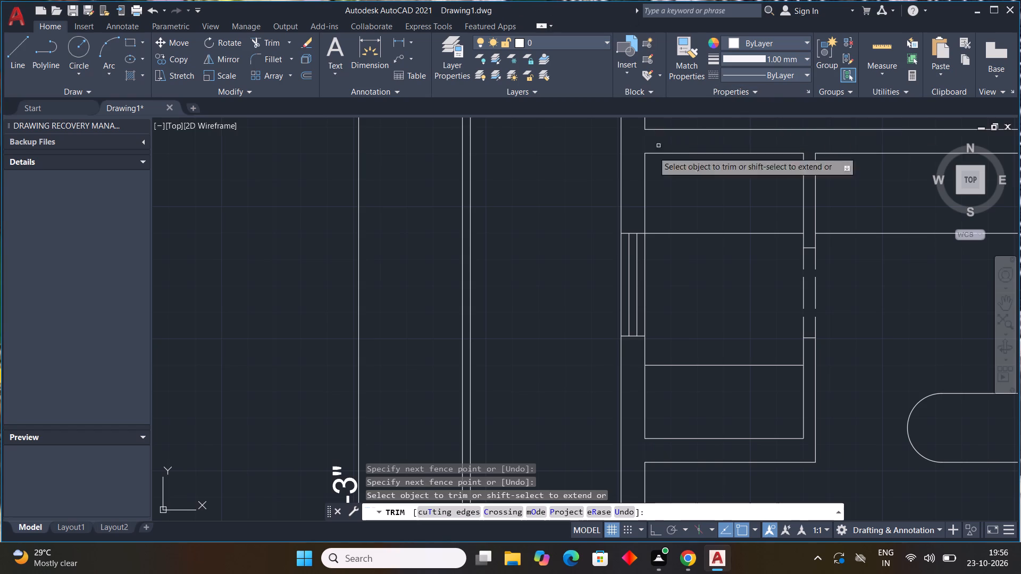
{"action": "key", "text": "Escape"}
{"action": "key", "text": "Escape"}
{"action": "key", "text": "Escape"}
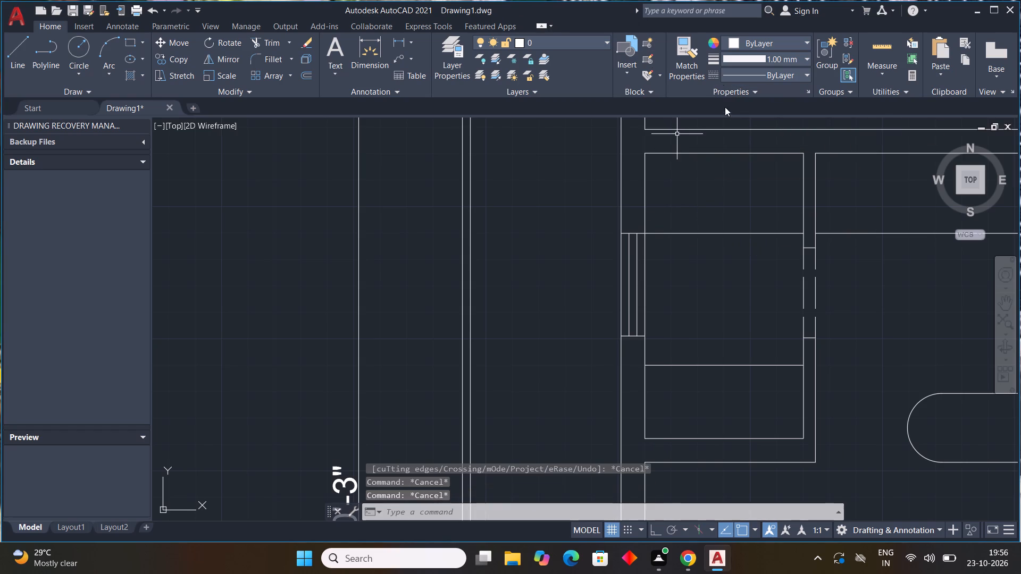
Copy the small room's window into the left outer wall of the hall, just in front of the small room.
{"action": "scroll", "coordinate": [726, 111], "scroll_direction": "down", "scroll_amount": 4}
{"action": "middle_click_drag", "start_coordinate": [722, 224], "coordinate": [646, 274]}
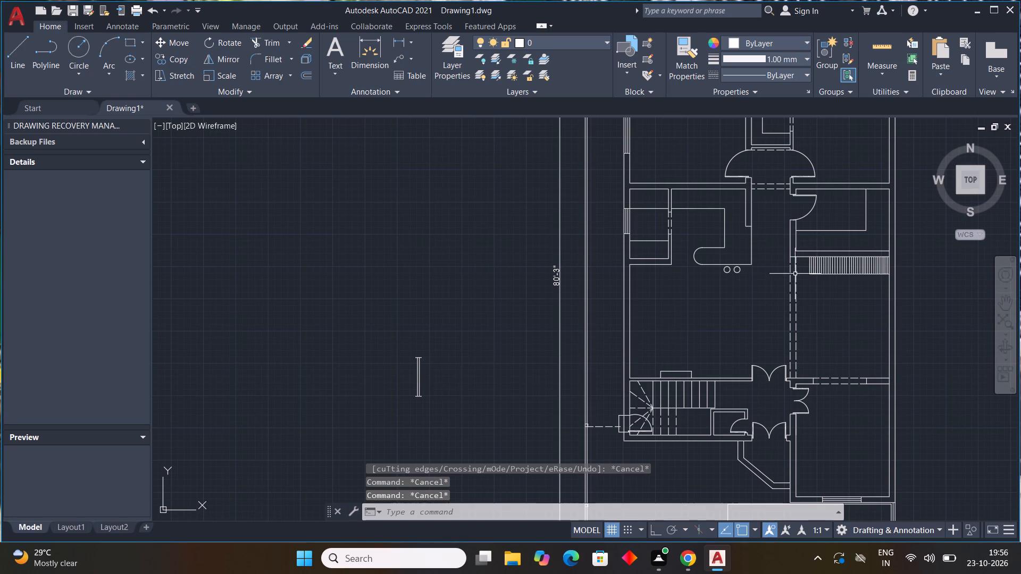
{"action": "middle_click_drag", "start_coordinate": [675, 291], "coordinate": [695, 377]}
{"action": "scroll", "coordinate": [642, 300], "scroll_direction": "up", "scroll_amount": 4}
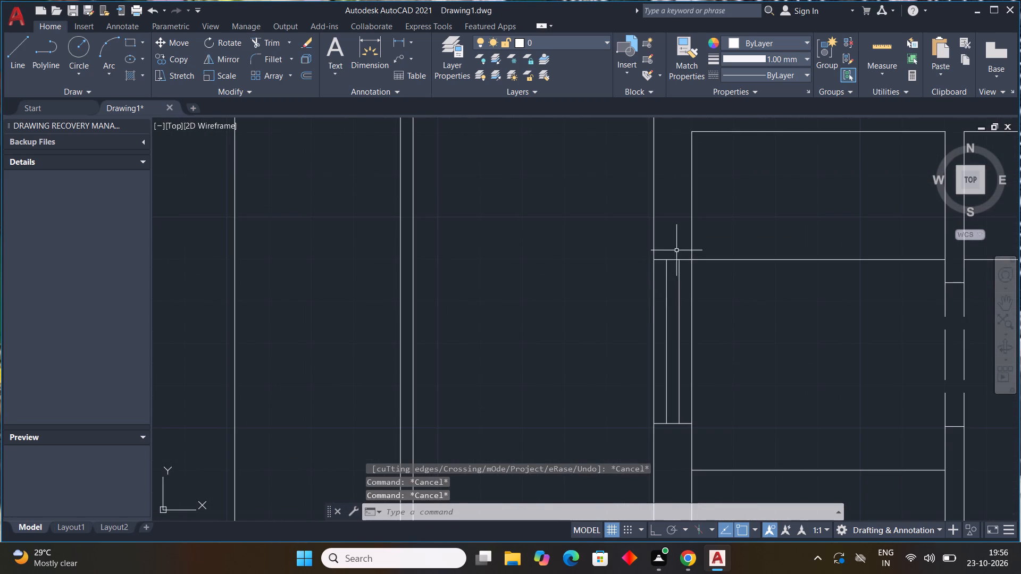
{"action": "left_click", "coordinate": [676, 249]}
{"action": "left_click", "coordinate": [664, 432]}
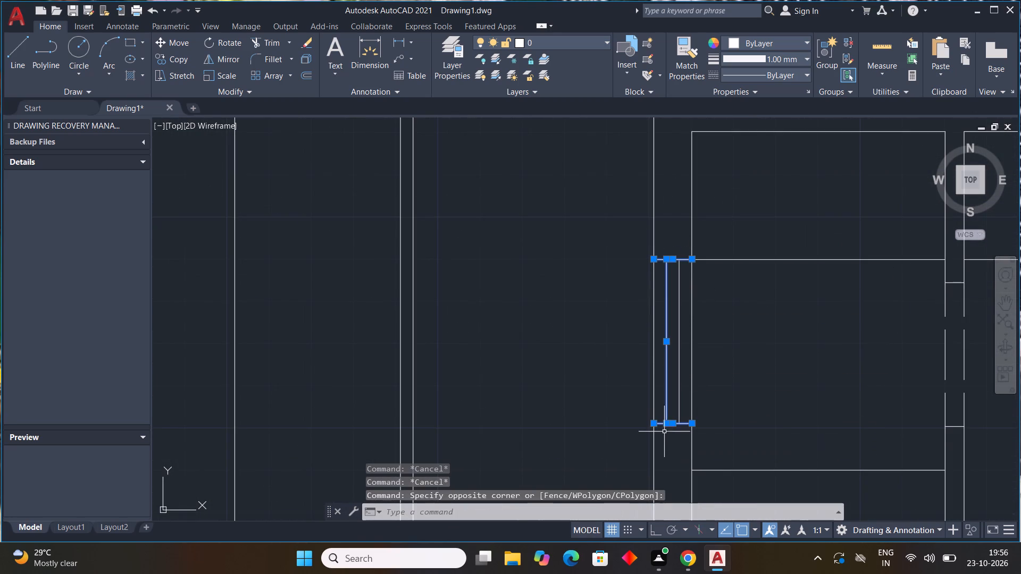
{"action": "left_click_drag", "start_coordinate": [685, 362], "coordinate": [683, 372]}
{"action": "left_click", "coordinate": [677, 377]}
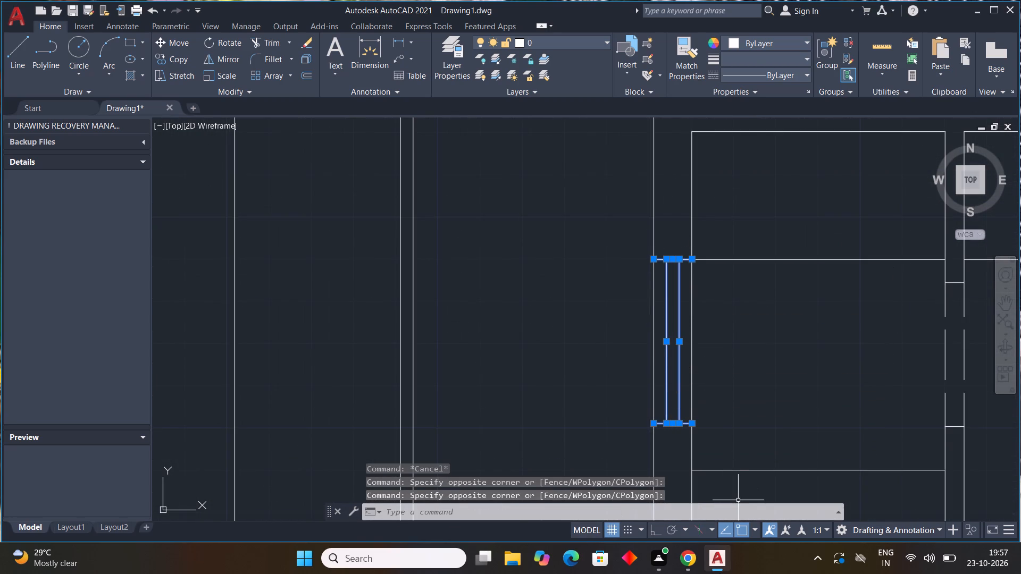
{"action": "key", "text": "c"}
{"action": "key", "text": "o"}
{"action": "key", "text": "space"}
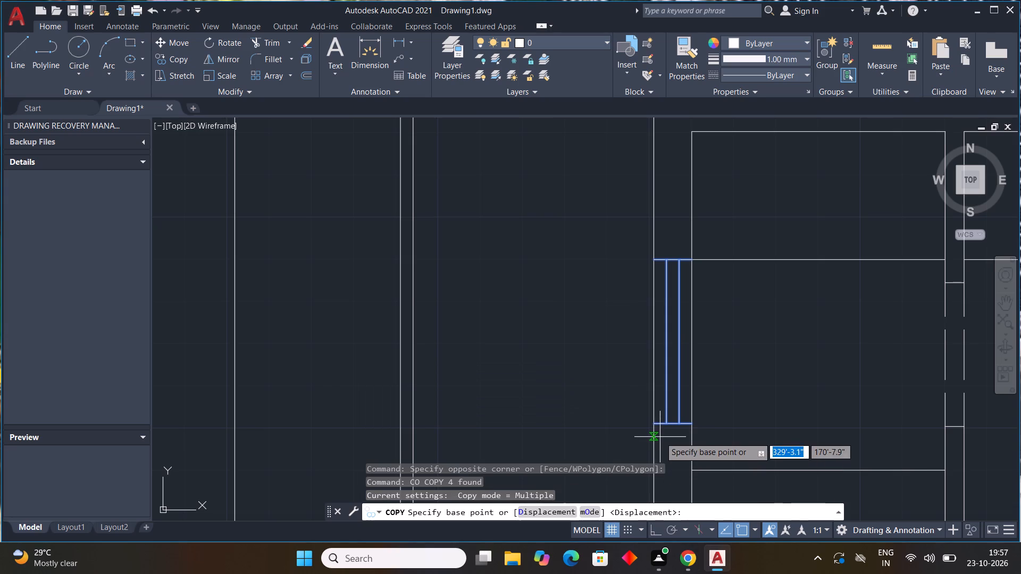
{"action": "left_click", "coordinate": [655, 420]}
{"action": "scroll", "coordinate": [669, 480], "scroll_direction": "down", "scroll_amount": 3}
{"action": "middle_click_drag", "start_coordinate": [669, 479], "coordinate": [669, 478]}
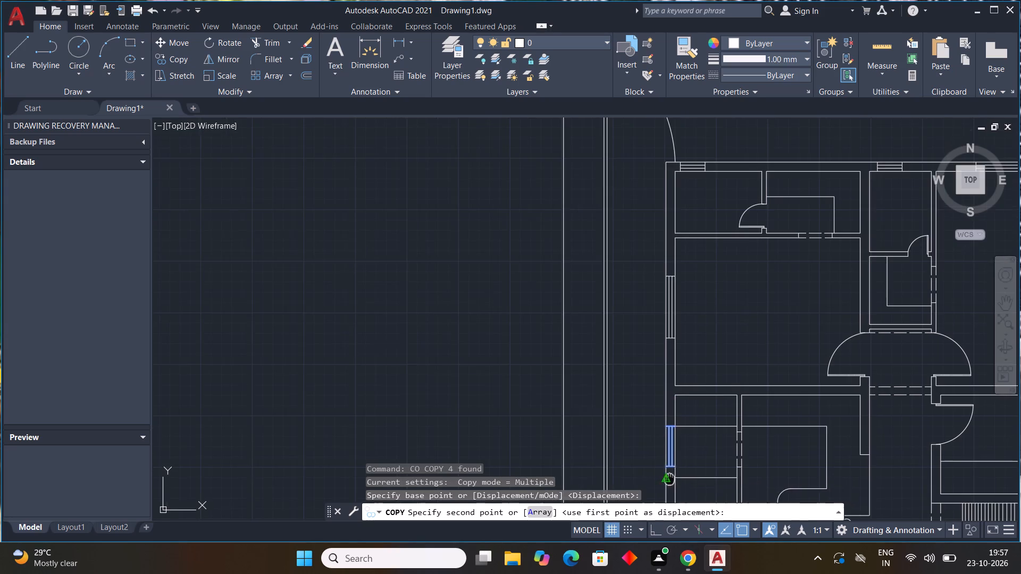
{"action": "middle_click_drag", "start_coordinate": [669, 478], "coordinate": [600, 282]}
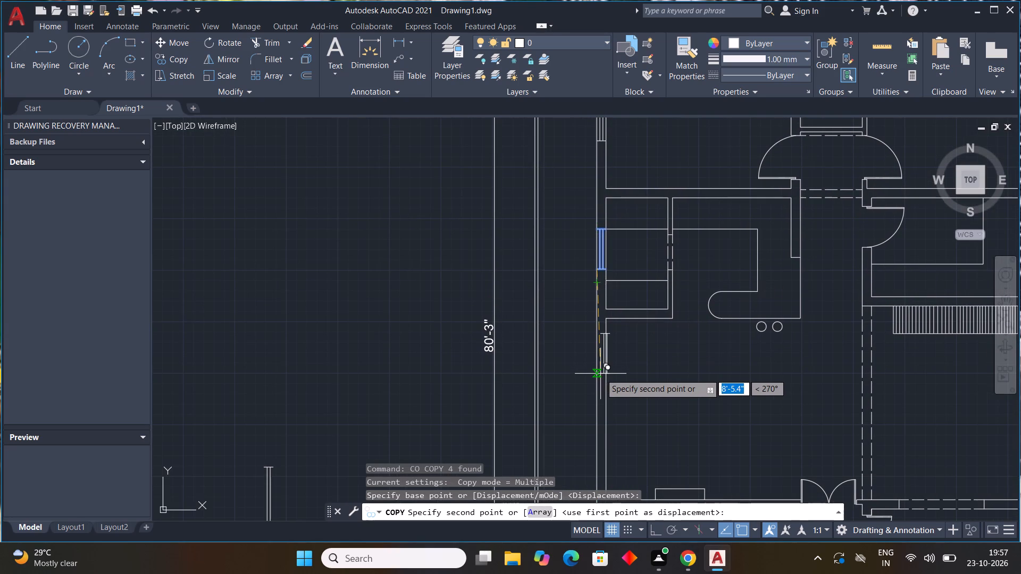
{"action": "left_click", "coordinate": [598, 383]}
Place another copy of the small room's window in the hall's left outer wall near the staircase, about 17'-3" from the original.
{"action": "scroll", "coordinate": [667, 434], "scroll_direction": "down", "scroll_amount": 1}
{"action": "middle_click_drag", "start_coordinate": [667, 434], "coordinate": [596, 324]}
{"action": "scroll", "coordinate": [556, 368], "scroll_direction": "up", "scroll_amount": 2}
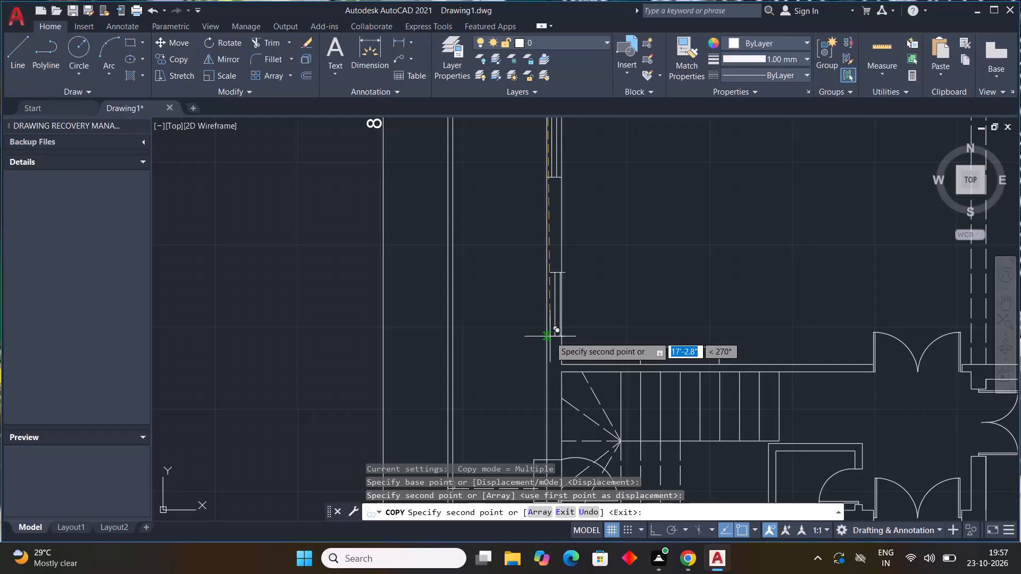
{"action": "left_click", "coordinate": [550, 336]}
{"action": "key", "text": "Escape"}
{"action": "key", "text": "Escape"}
{"action": "key", "text": "Escape"}
{"action": "key", "text": "Escape"}
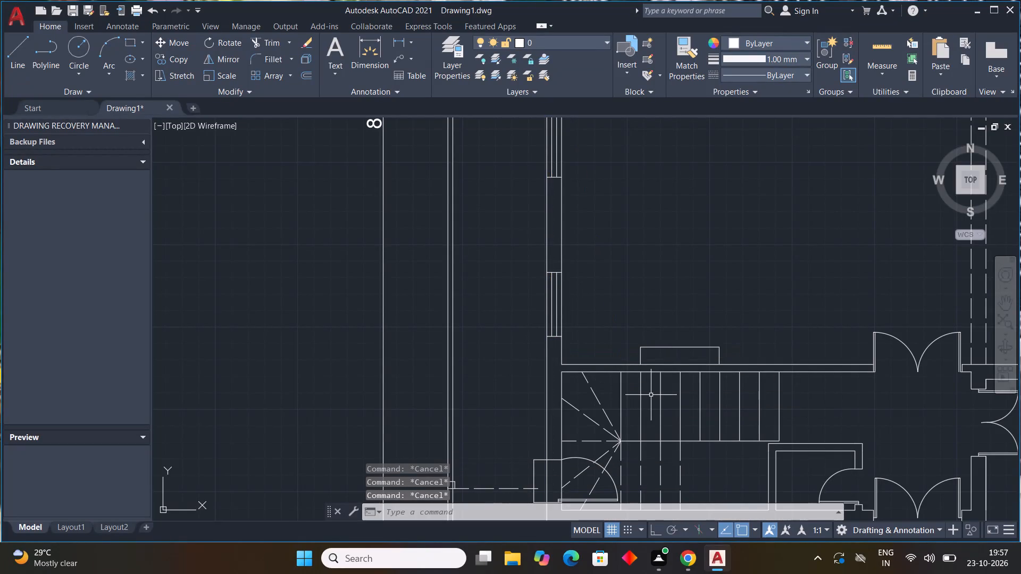
{"action": "key", "text": "Escape"}
{"action": "key", "text": "Escape"}
{"action": "key", "text": "Escape"}
{"action": "key", "text": "Escape"}
{"action": "key", "text": "Escape"}
{"action": "key", "text": "Escape"}
{"action": "key", "text": "Escape"}
Delete the stray window lines lying outside the plan, left of the 80'-3" plot dimension.
{"action": "scroll", "coordinate": [607, 342], "scroll_direction": "down", "scroll_amount": 4}
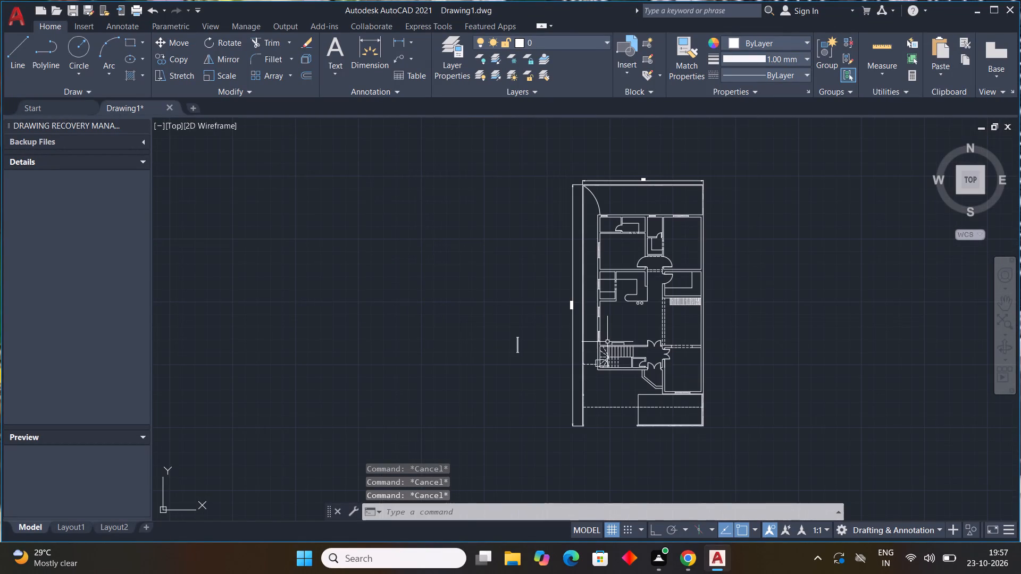
{"action": "scroll", "coordinate": [688, 323], "scroll_direction": "up", "scroll_amount": 1}
{"action": "middle_click_drag", "start_coordinate": [688, 329], "coordinate": [685, 345]}
{"action": "middle_click", "coordinate": [685, 345]}
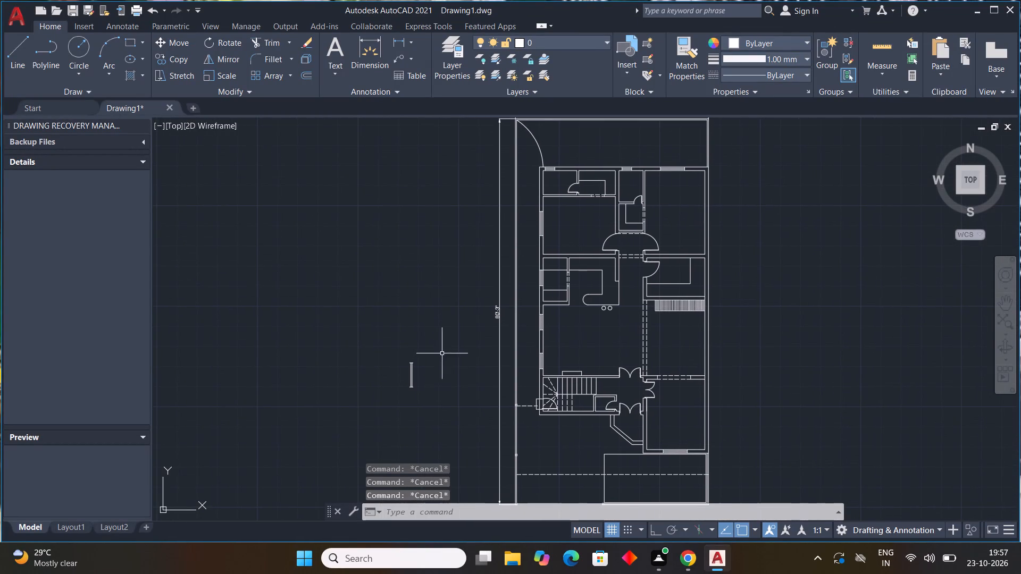
{"action": "left_click_drag", "start_coordinate": [440, 350], "coordinate": [401, 402]}
{"action": "left_click", "coordinate": [395, 406]}
{"action": "scroll", "coordinate": [662, 339], "scroll_direction": "down", "scroll_amount": 2}
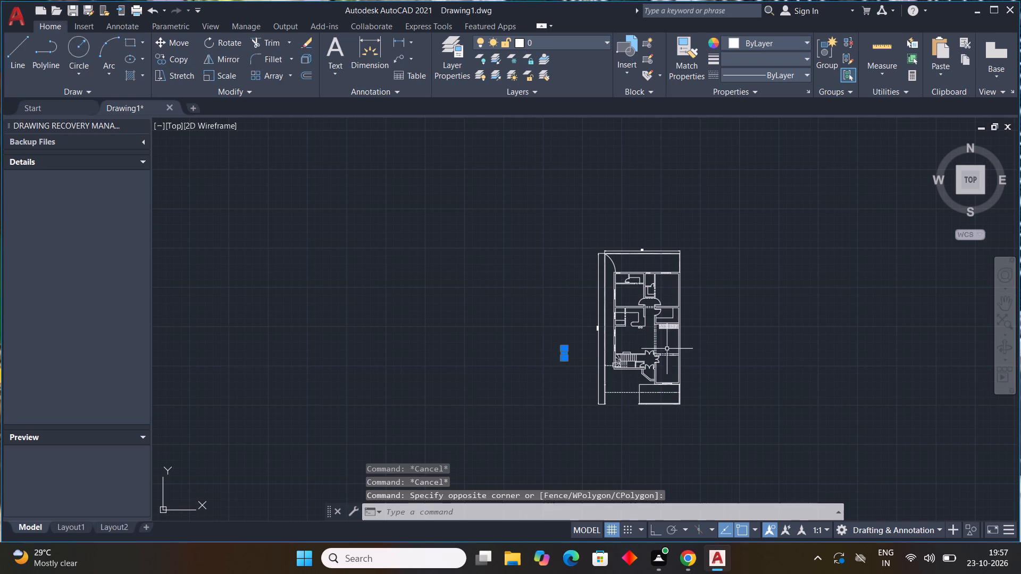
{"action": "key", "text": "Delete"}
Open DesignCenter and insert the "Car - sedan side" block from Landscaping.dwg in the empty space right of the plan.
{"action": "scroll", "coordinate": [625, 300], "scroll_direction": "up", "scroll_amount": 4}
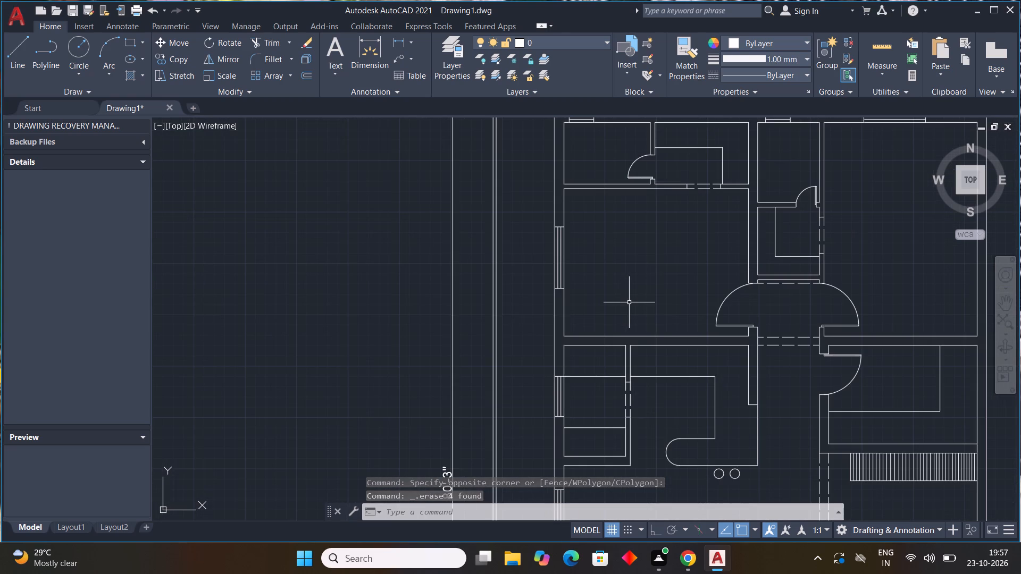
{"action": "scroll", "coordinate": [731, 432], "scroll_direction": "down", "scroll_amount": 1}
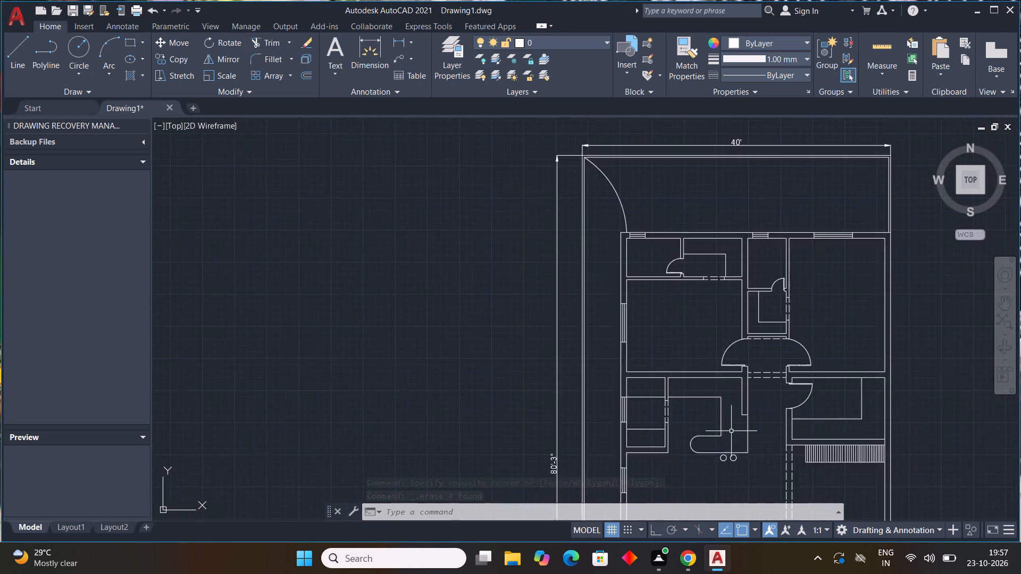
{"action": "scroll", "coordinate": [731, 431], "scroll_direction": "down", "scroll_amount": 2}
{"action": "middle_click_drag", "start_coordinate": [731, 423], "coordinate": [615, 403]}
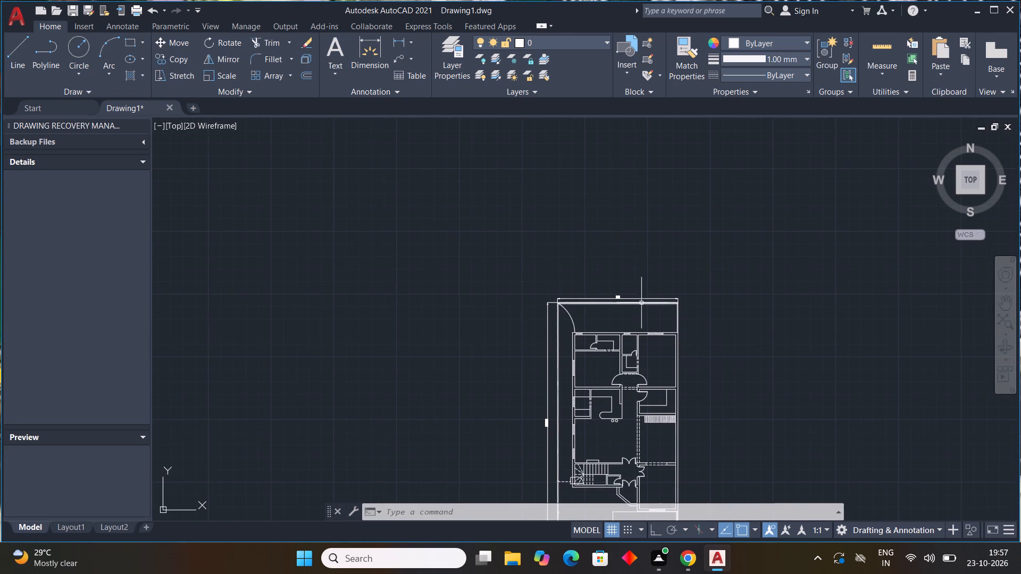
{"action": "scroll", "coordinate": [645, 310], "scroll_direction": "up", "scroll_amount": 3}
{"action": "scroll", "coordinate": [658, 334], "scroll_direction": "down", "scroll_amount": 1}
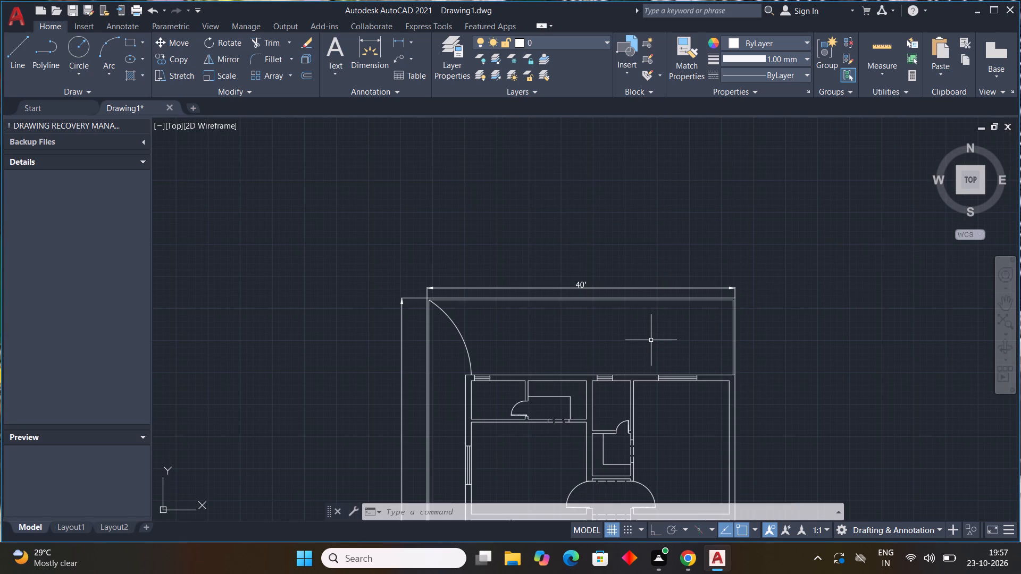
{"action": "key", "text": "ctrl+2"}
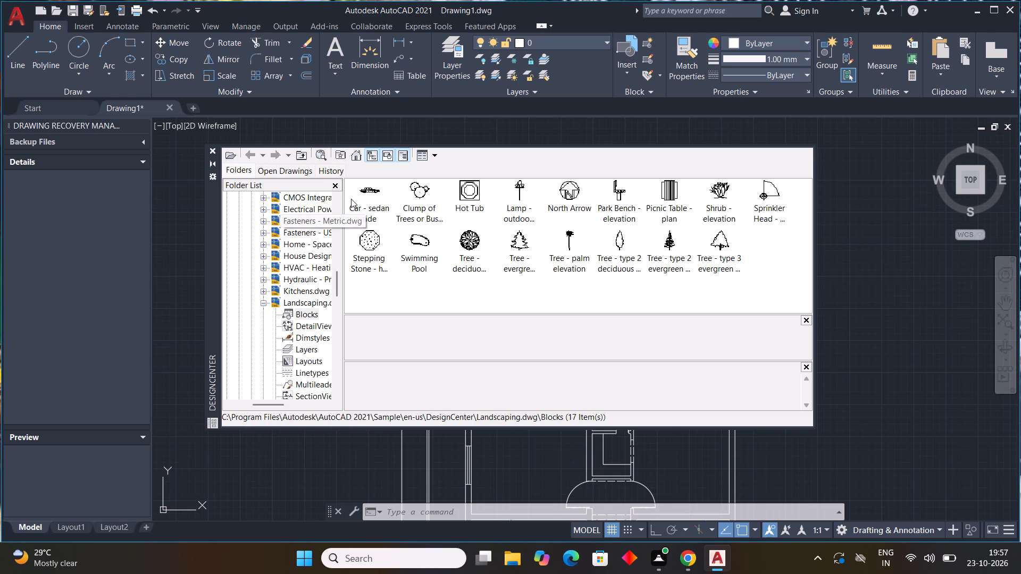
{"action": "double_click", "coordinate": [378, 190]}
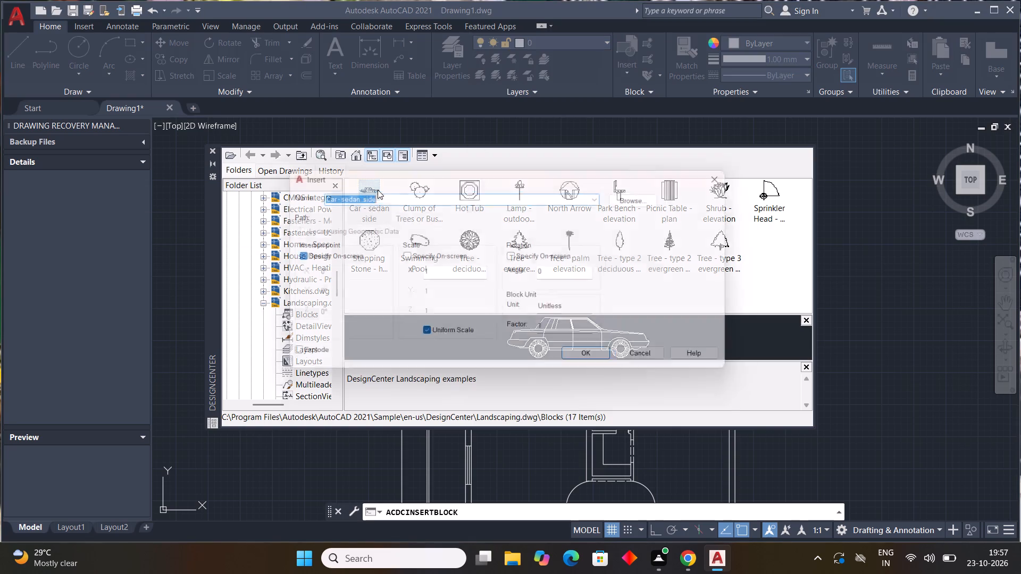
{"action": "left_click", "coordinate": [593, 356]}
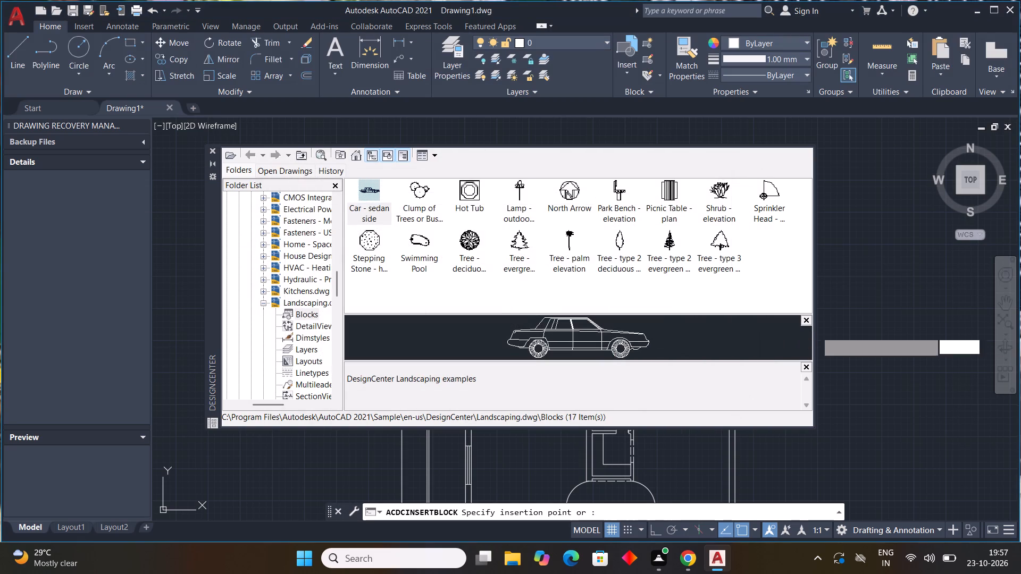
{"action": "left_click", "coordinate": [952, 324]}
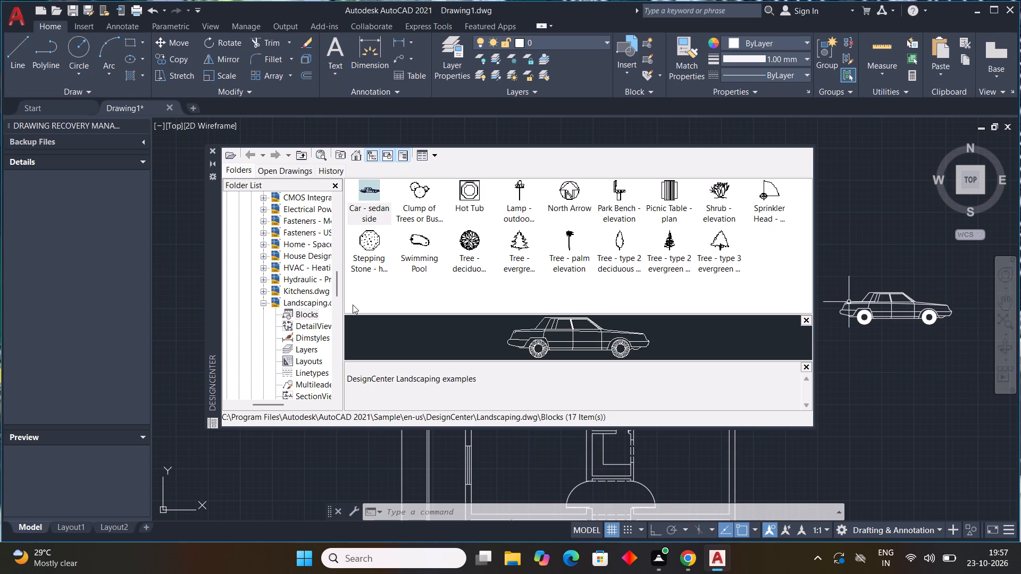
Insert the "Range-Oven - 30 in top" block from Kitchens.dwg in the empty space above the car.
{"action": "left_click", "coordinate": [303, 289]}
{"action": "double_click", "coordinate": [369, 200]}
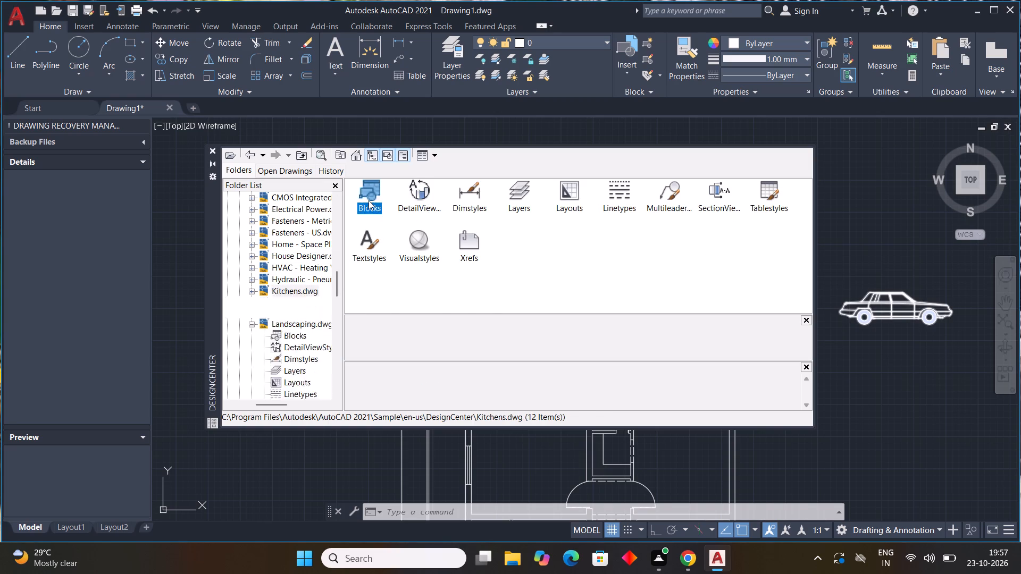
{"action": "double_click", "coordinate": [567, 239]}
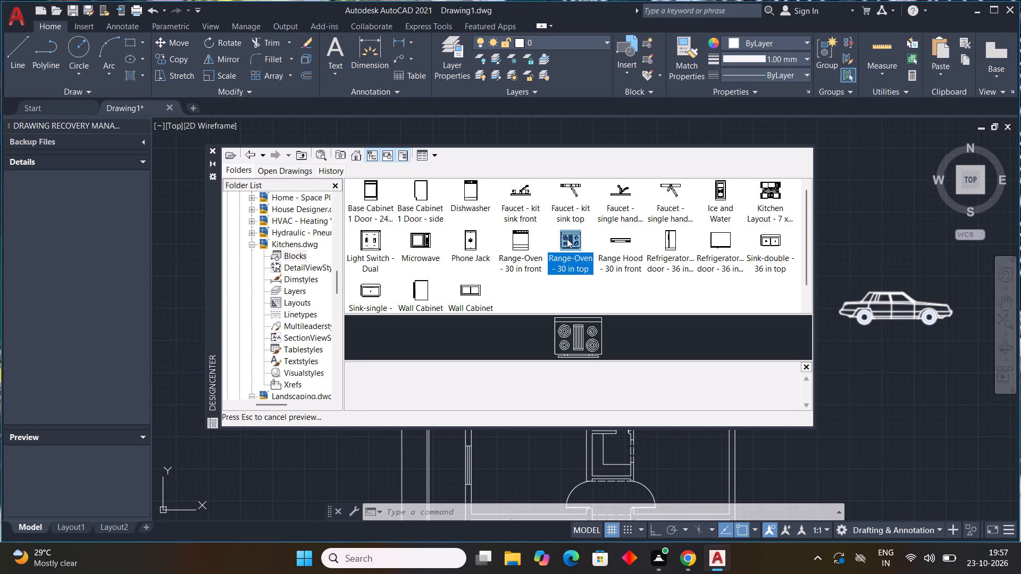
{"action": "left_click", "coordinate": [578, 359]}
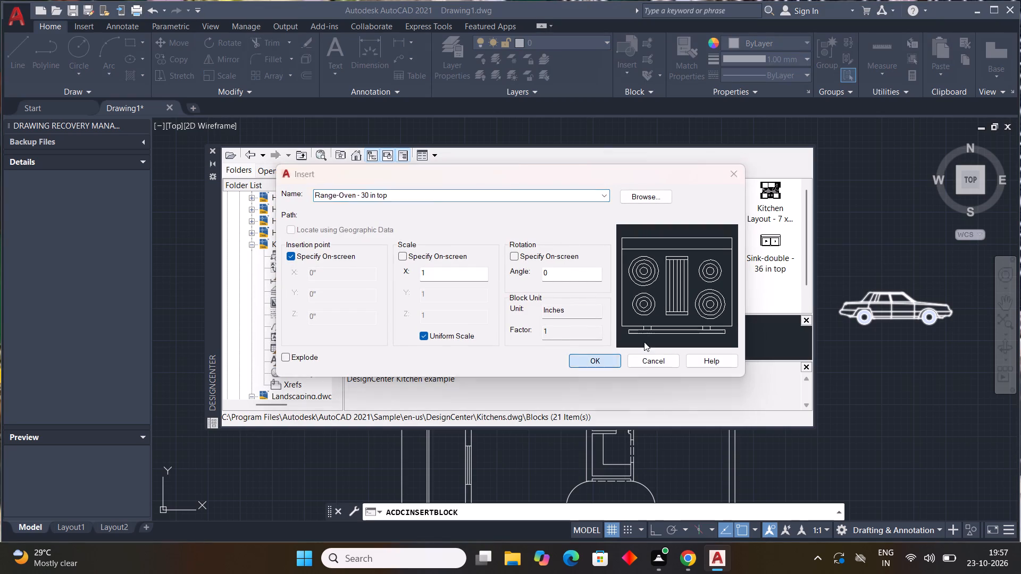
{"action": "left_click", "coordinate": [849, 228]}
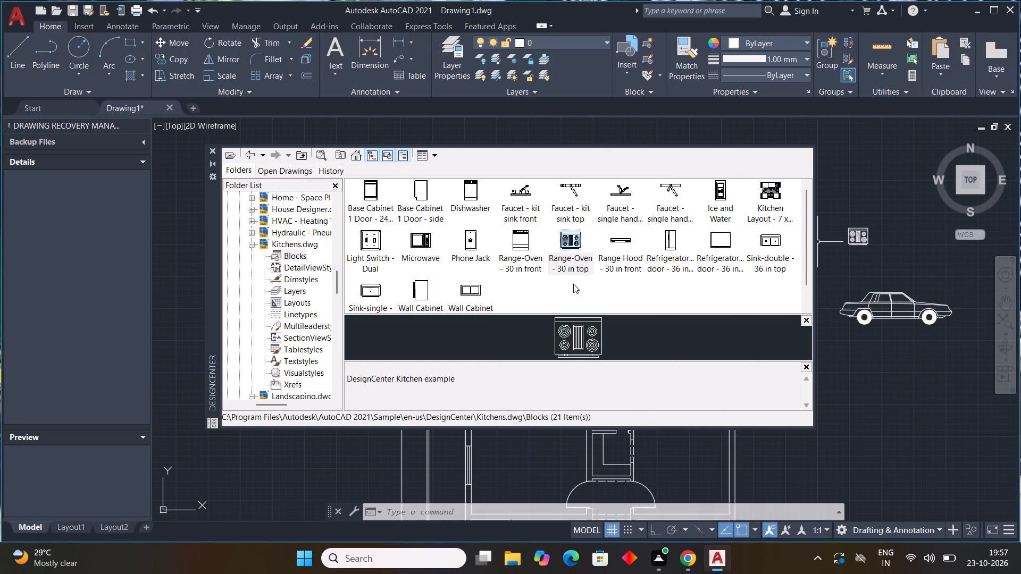
Insert the single sink block from Kitchens.dwg in the empty space below the car.
{"action": "double_click", "coordinate": [372, 292]}
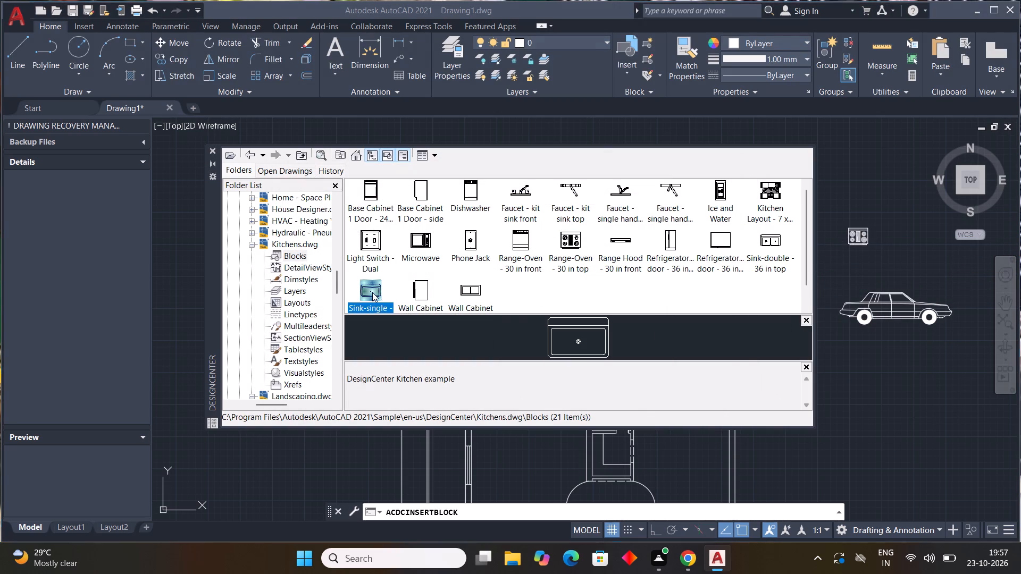
{"action": "left_click", "coordinate": [592, 362]}
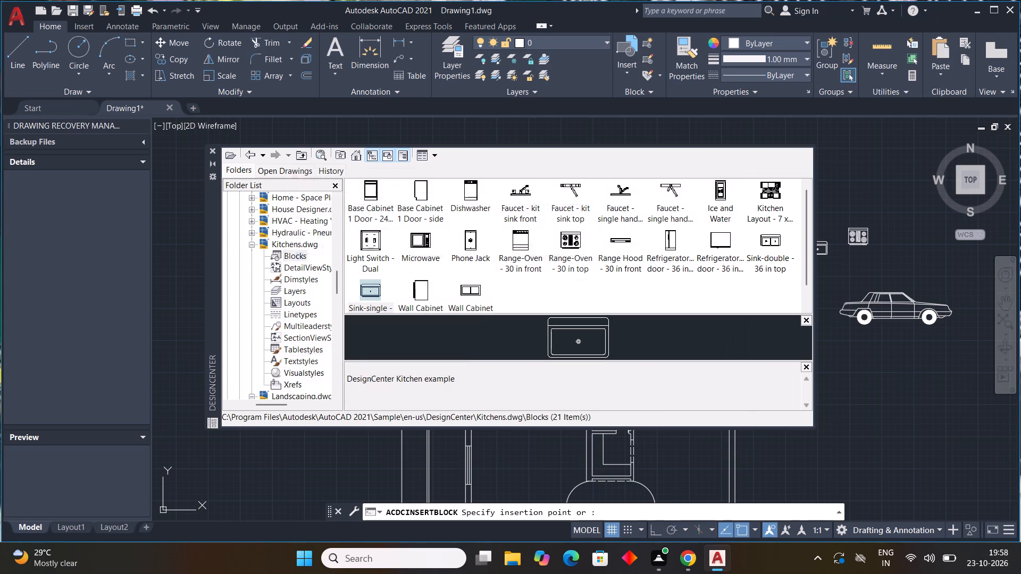
{"action": "left_click", "coordinate": [866, 382]}
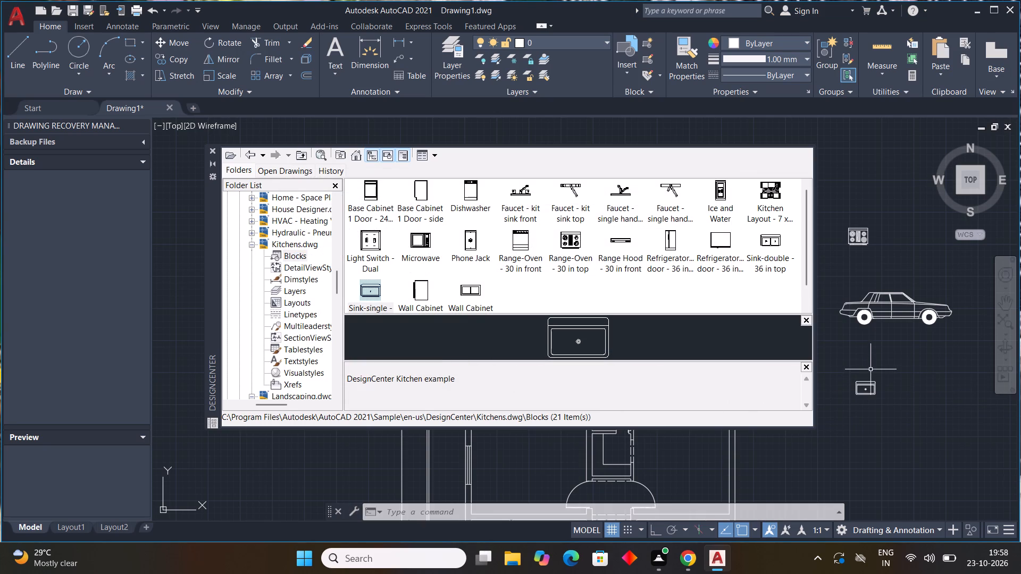
{"action": "key", "text": "Escape"}
{"action": "key", "text": "Escape"}
{"action": "key", "text": "Escape"}
{"action": "key", "text": "Escape"}
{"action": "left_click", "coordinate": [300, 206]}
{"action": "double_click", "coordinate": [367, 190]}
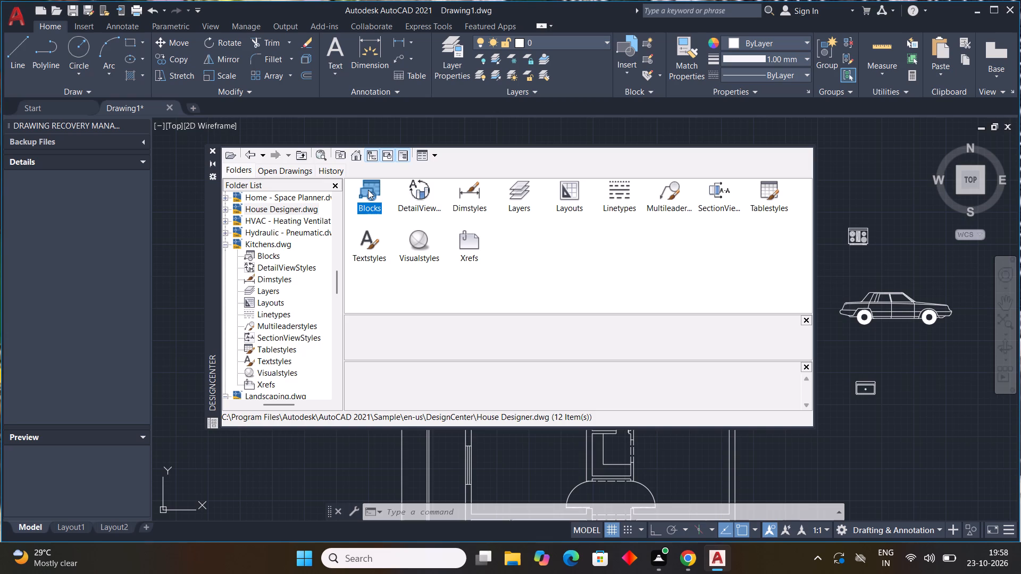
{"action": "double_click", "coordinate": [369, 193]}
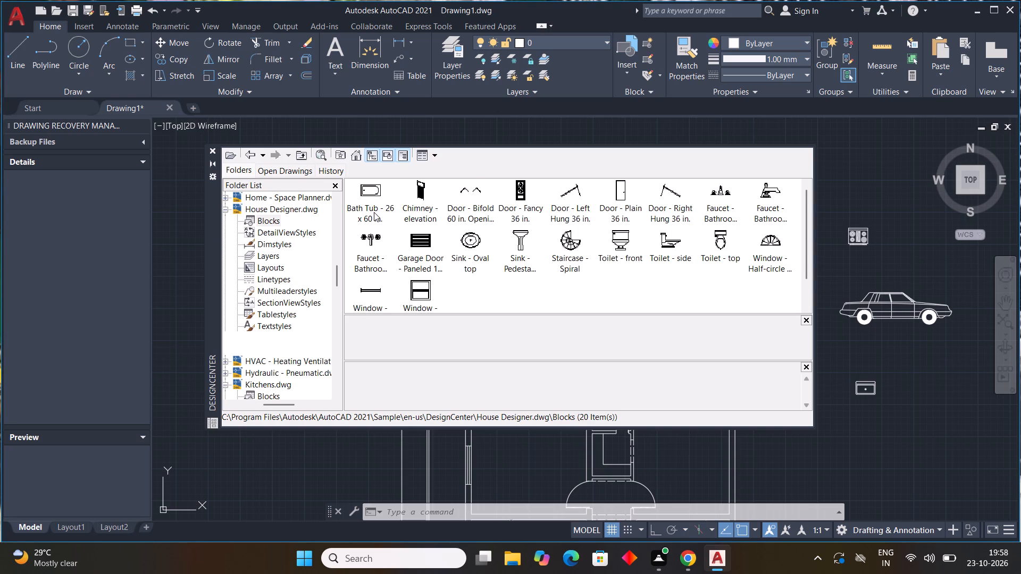
Insert the "Bed - Queen" block from Home - Space Planner.dwg in the empty space below the sink.
{"action": "left_click", "coordinate": [272, 198]}
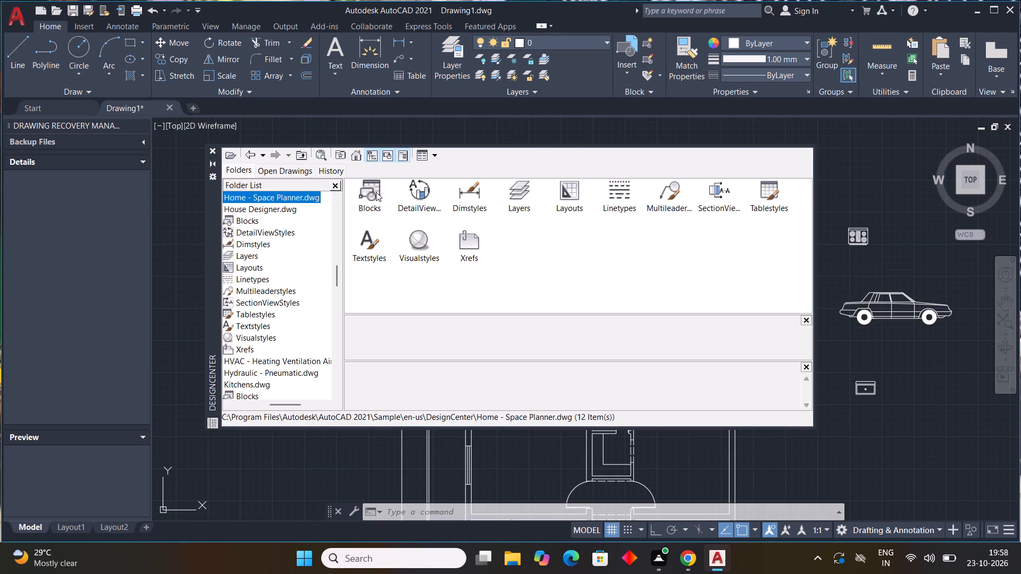
{"action": "double_click", "coordinate": [366, 198]}
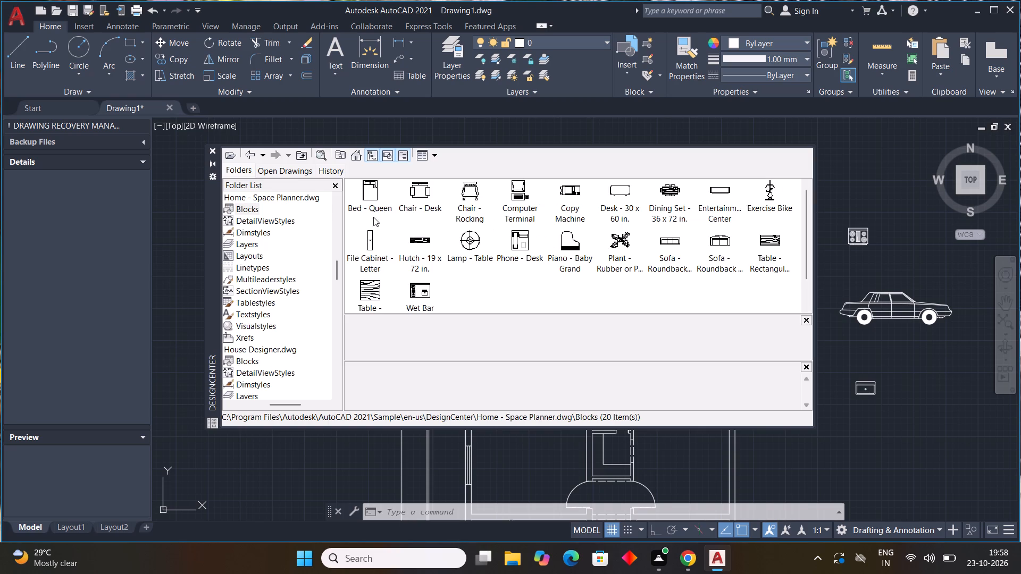
{"action": "double_click", "coordinate": [367, 196]}
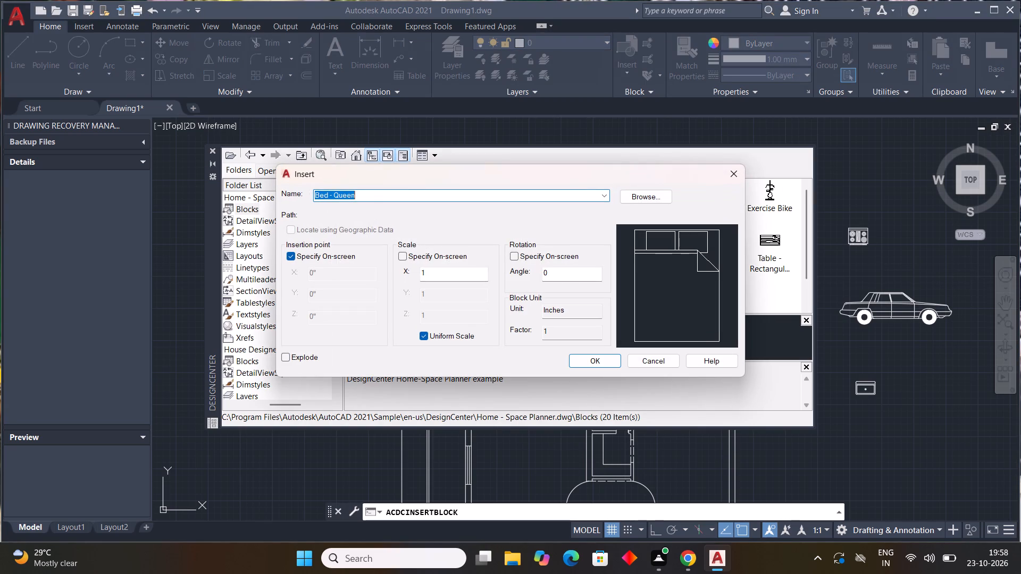
{"action": "left_click", "coordinate": [587, 362]}
{"action": "left_click", "coordinate": [905, 424]}
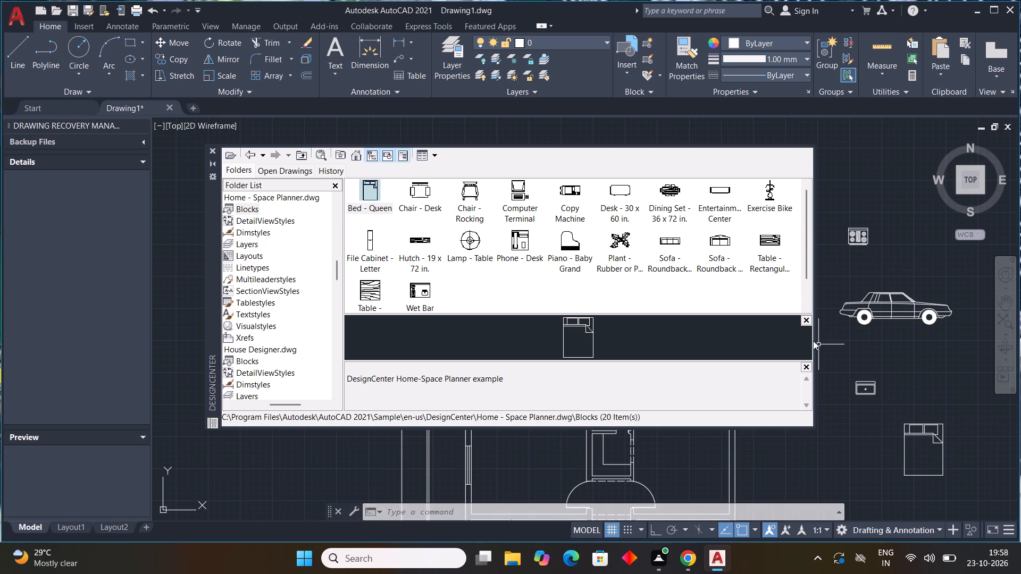
Insert the "Dining Set - 36 x 72 in." block in the empty space above the range-oven.
{"action": "double_click", "coordinate": [669, 193]}
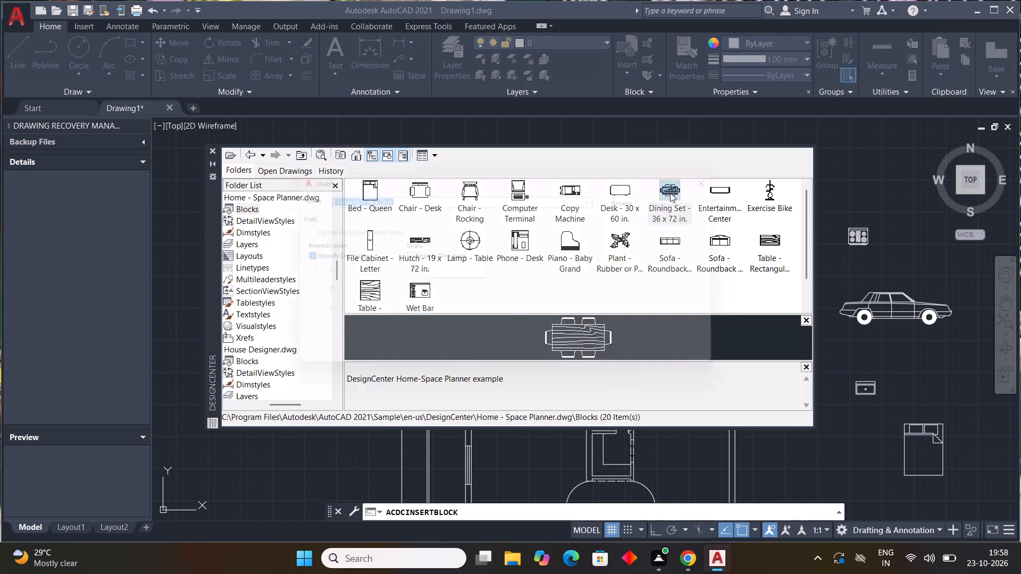
{"action": "left_click", "coordinate": [592, 361]}
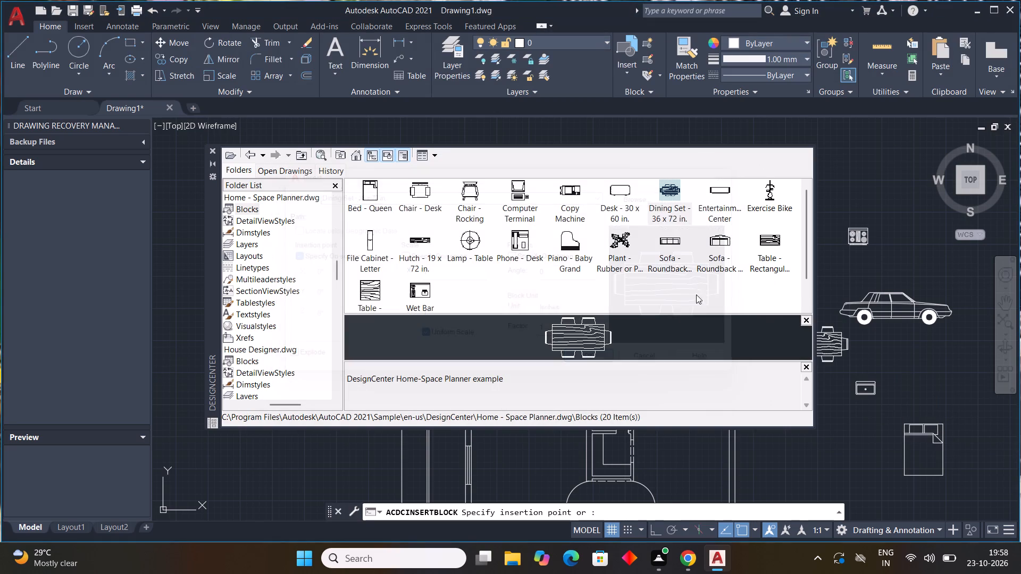
{"action": "left_click", "coordinate": [868, 183]}
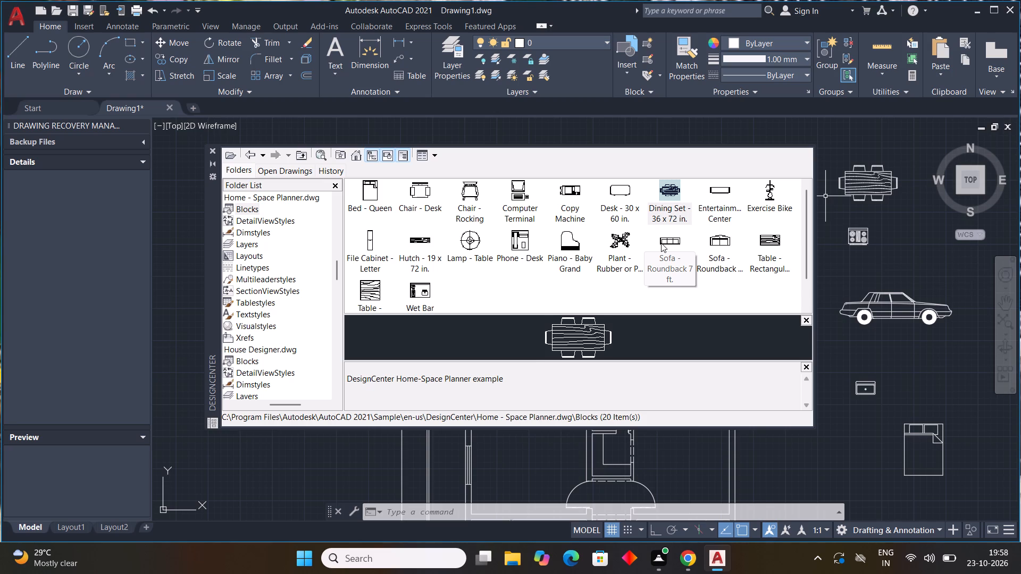
Insert the "Sofa - Roundback 7 ft." block in the empty space below the bed.
{"action": "double_click", "coordinate": [661, 243]}
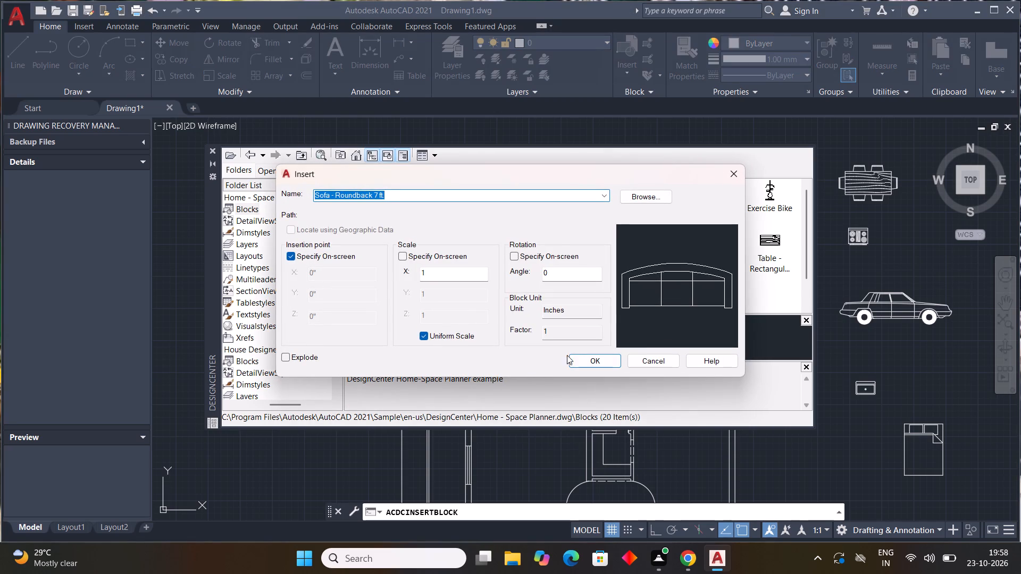
{"action": "left_click", "coordinate": [574, 358]}
{"action": "scroll", "coordinate": [868, 397], "scroll_direction": "down", "scroll_amount": 3}
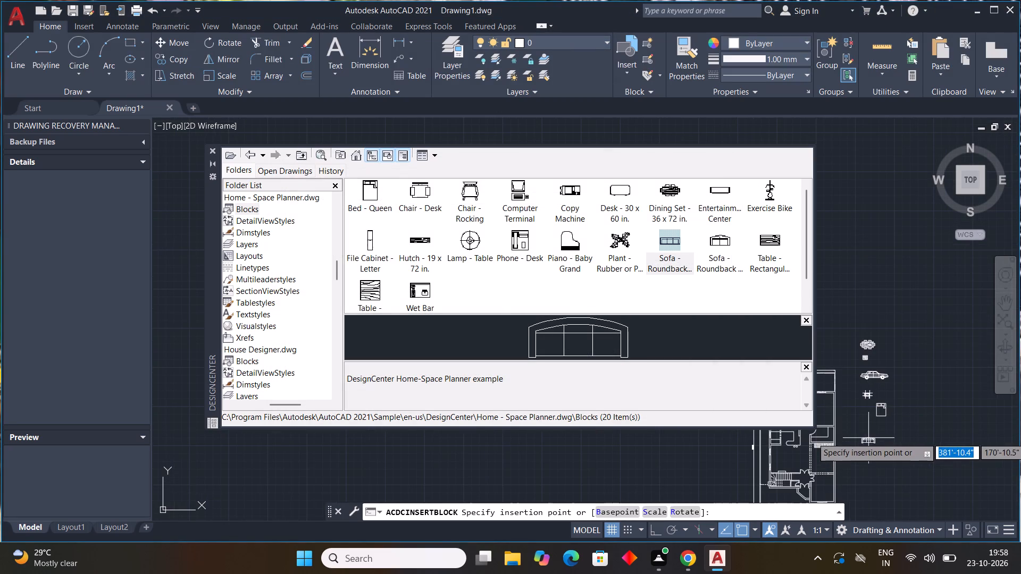
{"action": "left_click", "coordinate": [868, 436]}
{"action": "middle_click_drag", "start_coordinate": [911, 415], "coordinate": [813, 339]}
{"action": "middle_click_drag", "start_coordinate": [812, 337], "coordinate": [794, 315]}
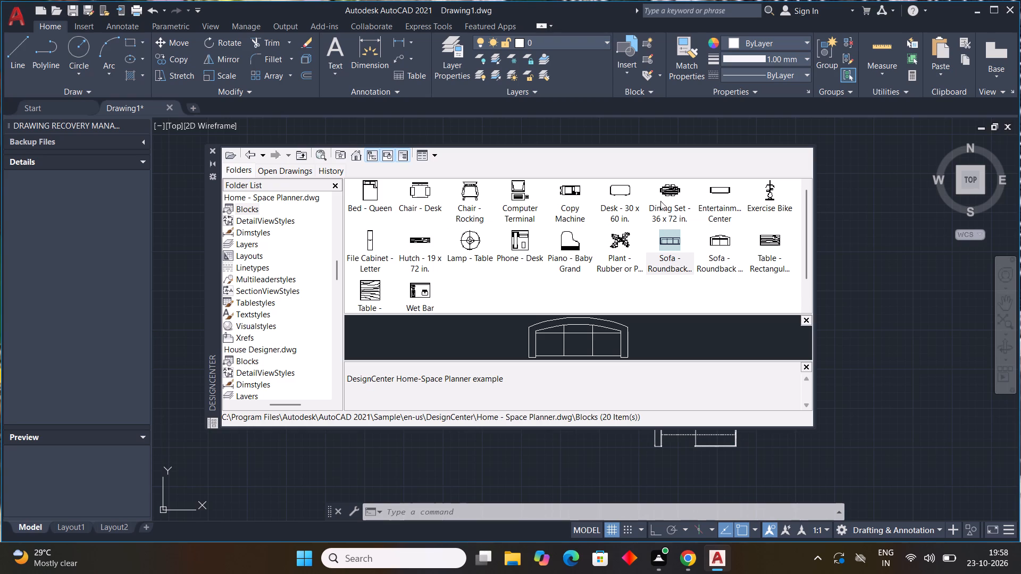
{"action": "middle_click_drag", "start_coordinate": [875, 290], "coordinate": [962, 312]}
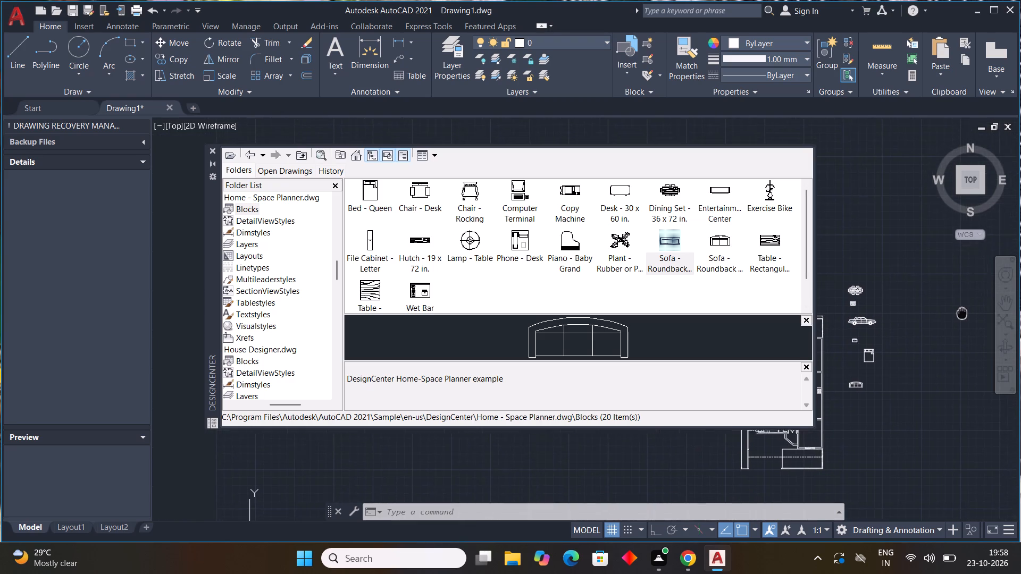
{"action": "middle_click_drag", "start_coordinate": [962, 312], "coordinate": [954, 303]}
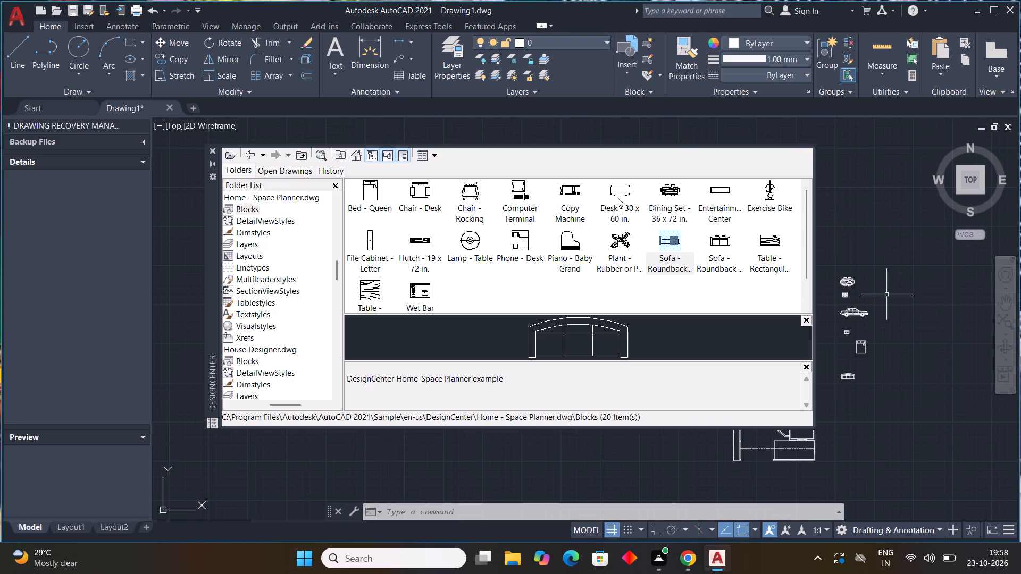
Insert the "Desk - 30 x 60 in." block in the empty space below the sofa and close DesignCenter.
{"action": "double_click", "coordinate": [617, 193]}
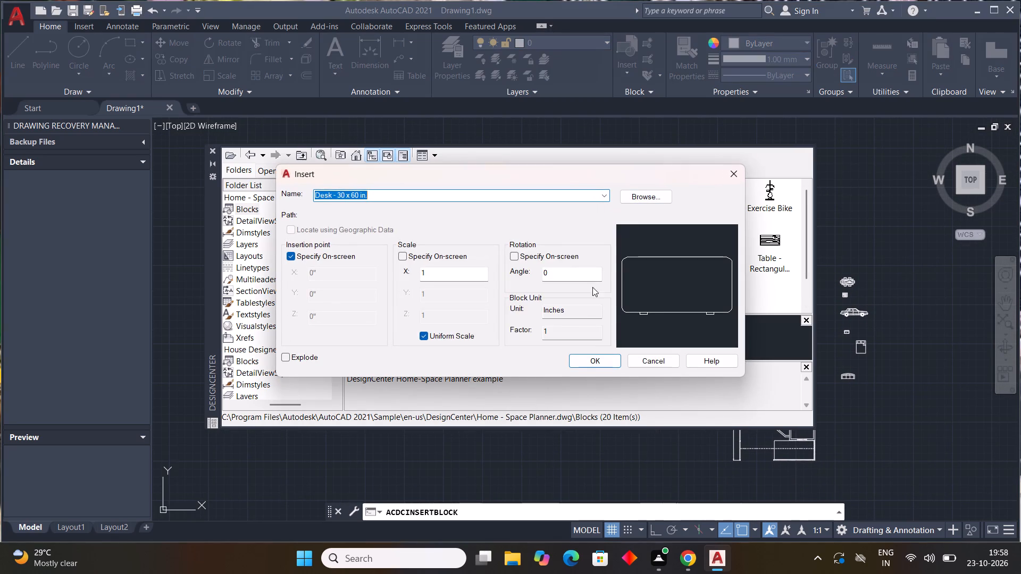
{"action": "left_click", "coordinate": [595, 364]}
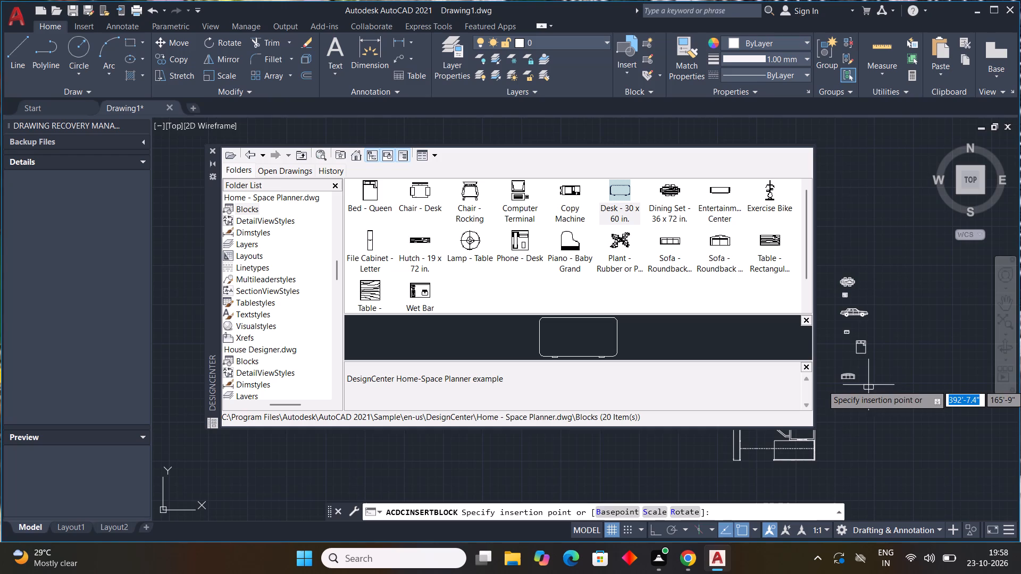
{"action": "left_click", "coordinate": [869, 384]}
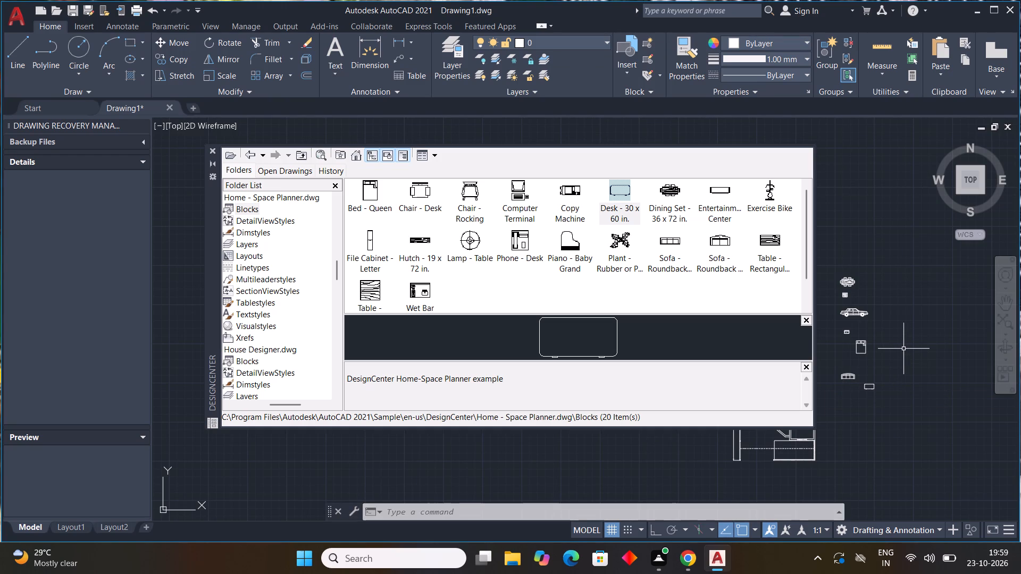
{"action": "key", "text": "Escape"}
{"action": "key", "text": "Escape"}
{"action": "key", "text": "Escape"}
{"action": "key", "text": "Escape"}
{"action": "left_click", "coordinate": [213, 150]}
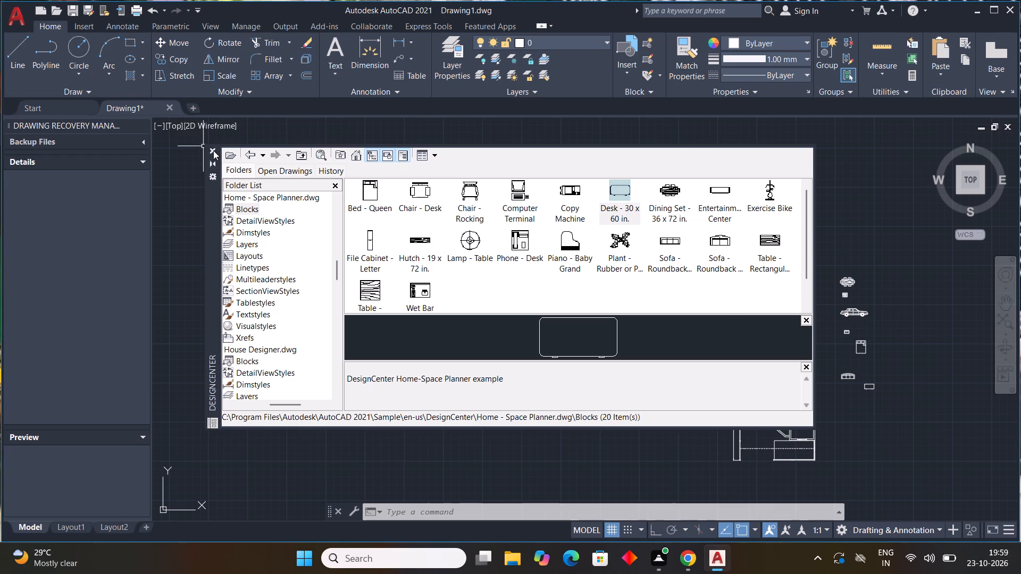
Rotate the range-oven block beside the floor plan by 270 degrees, a quarter turn clockwise, with ortho on.
{"action": "scroll", "coordinate": [849, 383], "scroll_direction": "down", "scroll_amount": 1}
{"action": "middle_click_drag", "start_coordinate": [849, 382], "coordinate": [642, 313]}
{"action": "scroll", "coordinate": [651, 281], "scroll_direction": "up", "scroll_amount": 2}
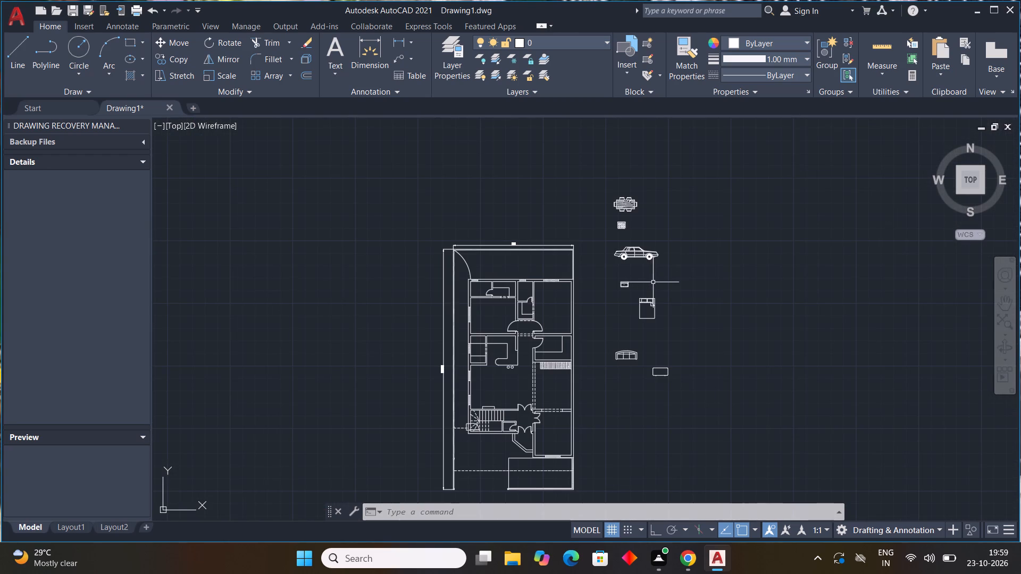
{"action": "middle_click_drag", "start_coordinate": [675, 297], "coordinate": [727, 249]}
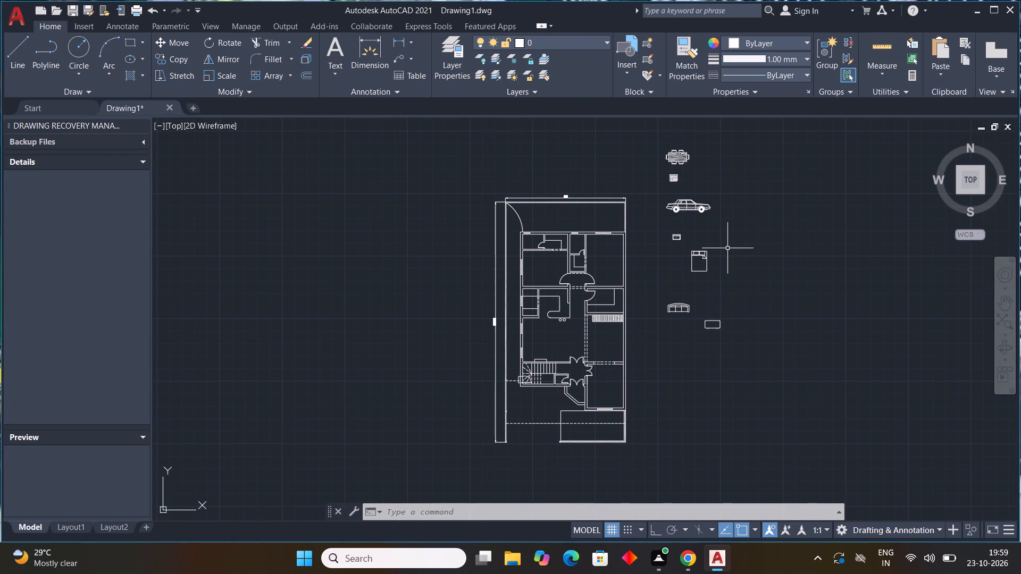
{"action": "scroll", "coordinate": [665, 163], "scroll_direction": "up", "scroll_amount": 3}
{"action": "scroll", "coordinate": [697, 190], "scroll_direction": "down", "scroll_amount": 1}
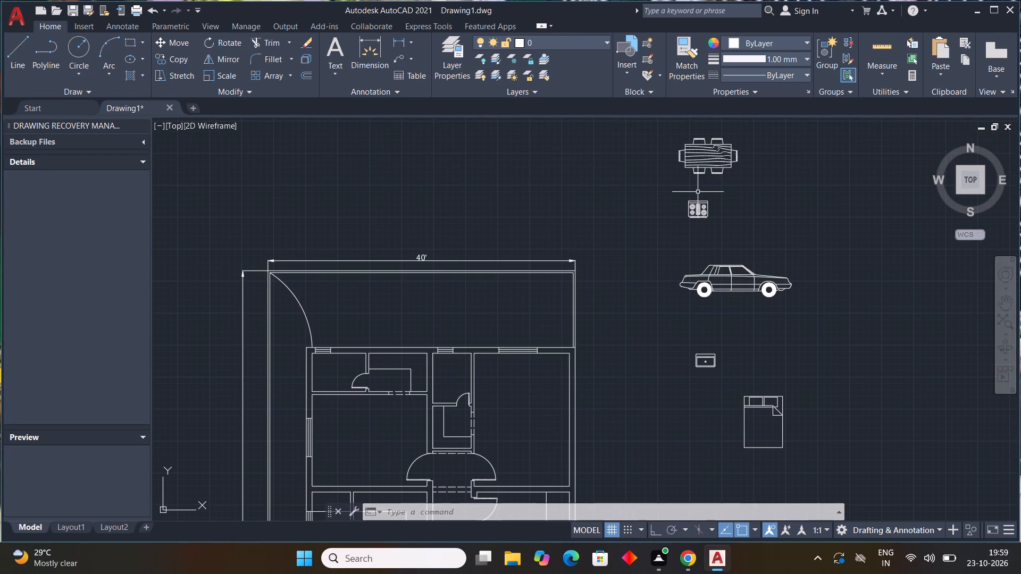
{"action": "scroll", "coordinate": [706, 200], "scroll_direction": "down", "scroll_amount": 2}
{"action": "middle_click_drag", "start_coordinate": [699, 228], "coordinate": [673, 212]}
{"action": "scroll", "coordinate": [709, 213], "scroll_direction": "up", "scroll_amount": 2}
{"action": "middle_click_drag", "start_coordinate": [709, 213], "coordinate": [740, 229]}
{"action": "left_click", "coordinate": [653, 162]}
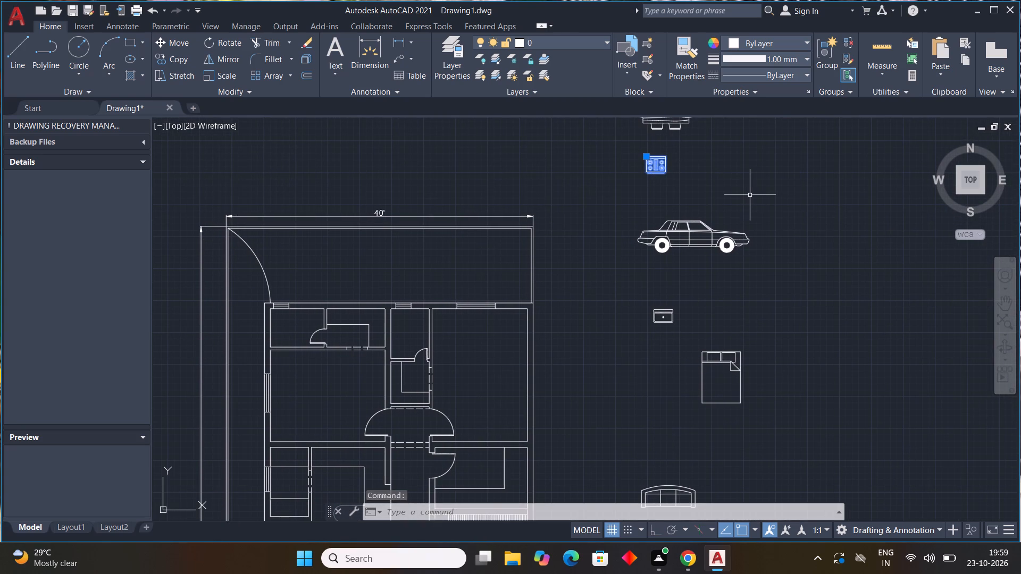
{"action": "type", "text": "ro"}
{"action": "key", "text": "space"}
{"action": "left_click_drag", "start_coordinate": [667, 158], "coordinate": [671, 166]}
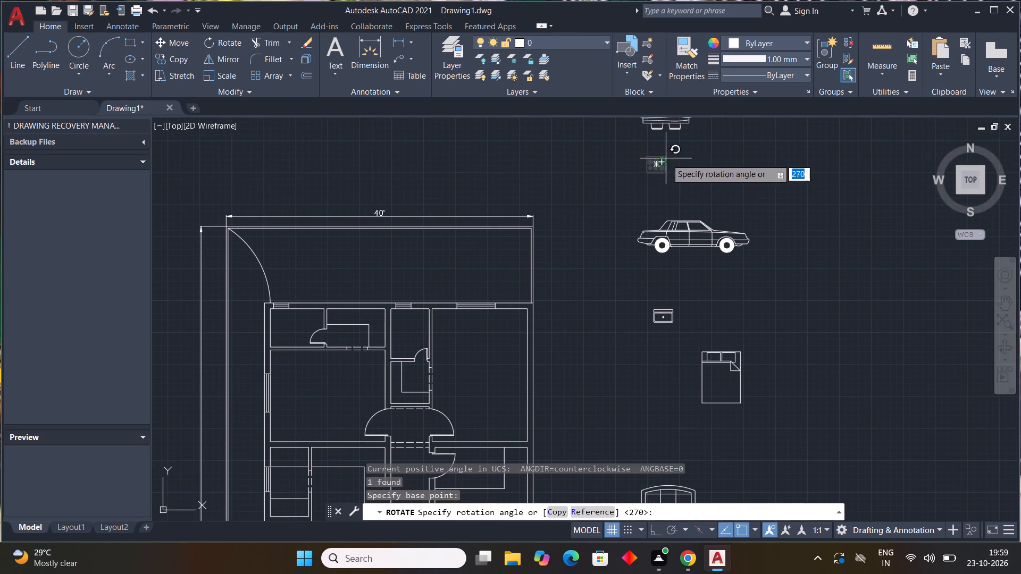
{"action": "key", "text": "F8"}
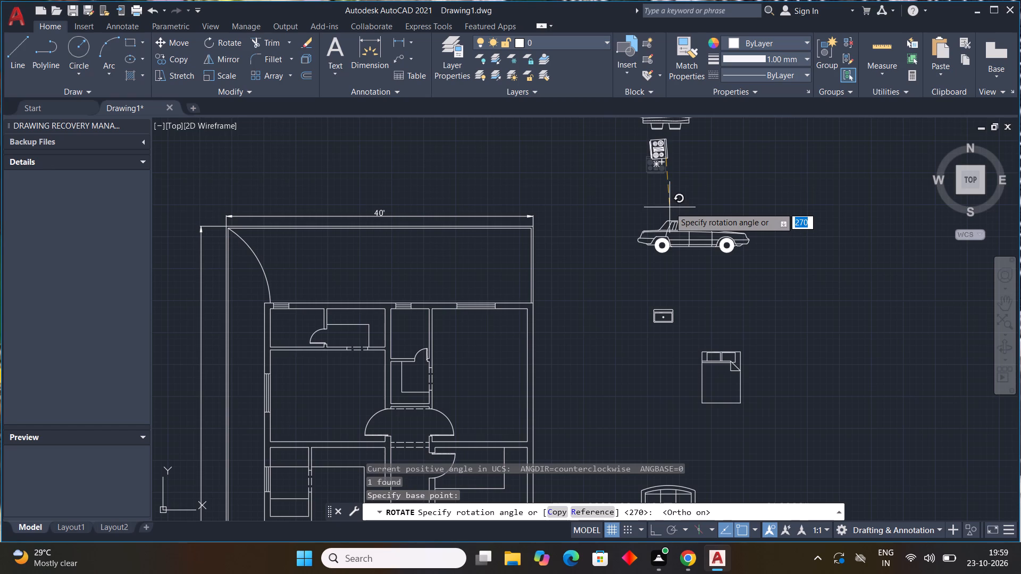
{"action": "left_click", "coordinate": [669, 207]}
Copy the rotated range-oven onto the east leg of the kitchen counter, above the bar stools, with ortho off.
{"action": "left_click", "coordinate": [663, 153]}
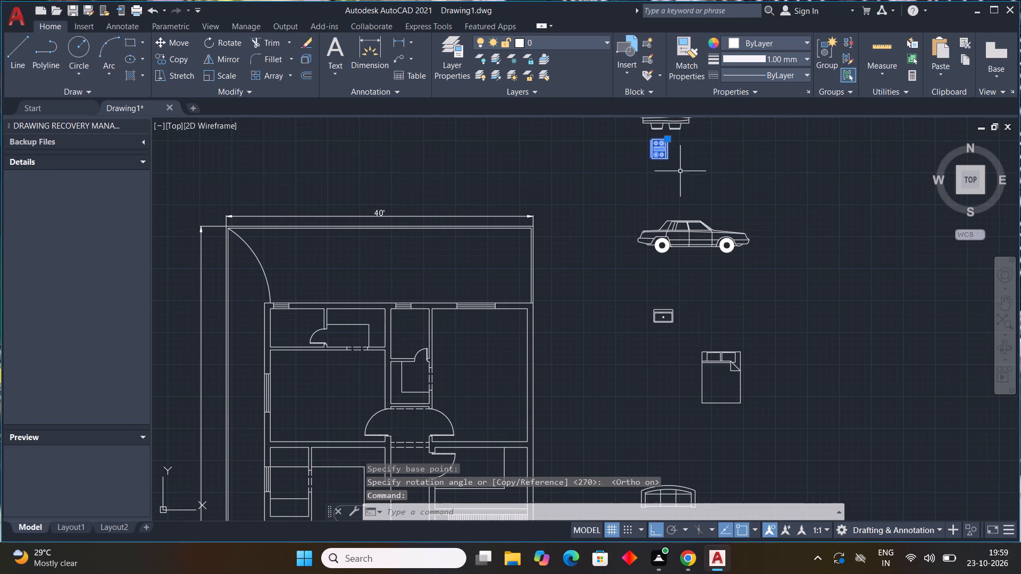
{"action": "key", "text": "c"}
{"action": "type", "text": "o"}
{"action": "key", "text": "space"}
{"action": "left_click_drag", "start_coordinate": [655, 152], "coordinate": [654, 185]}
{"action": "key", "text": "F8"}
{"action": "middle_click_drag", "start_coordinate": [379, 420], "coordinate": [442, 268]}
{"action": "scroll", "coordinate": [434, 334], "scroll_direction": "up", "scroll_amount": 3}
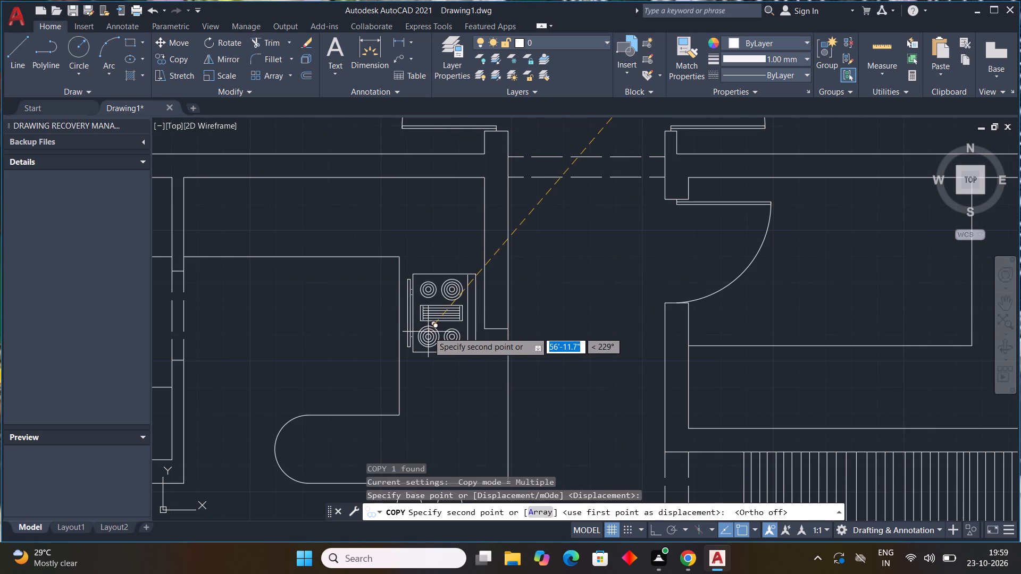
{"action": "left_click", "coordinate": [429, 331]}
{"action": "key", "text": "Escape"}
Copy the single sink block onto the kitchen counter along the north wall.
{"action": "scroll", "coordinate": [456, 340], "scroll_direction": "down", "scroll_amount": 3}
{"action": "scroll", "coordinate": [747, 370], "scroll_direction": "up", "scroll_amount": 1}
{"action": "scroll", "coordinate": [773, 365], "scroll_direction": "down", "scroll_amount": 1}
{"action": "middle_click_drag", "start_coordinate": [773, 365], "coordinate": [771, 372]}
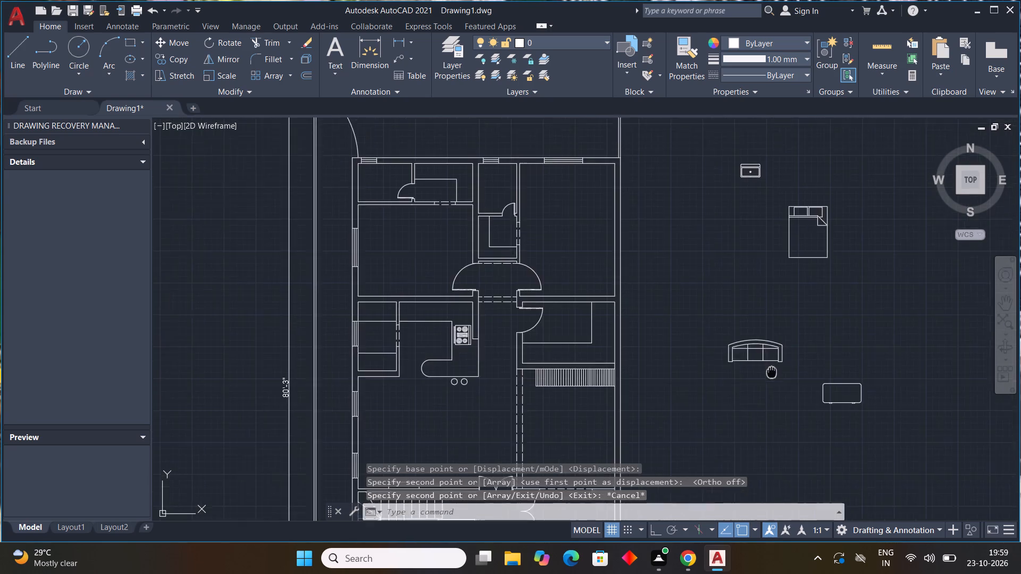
{"action": "middle_click_drag", "start_coordinate": [771, 372], "coordinate": [699, 418]}
{"action": "scroll", "coordinate": [694, 385], "scroll_direction": "up", "scroll_amount": 1}
{"action": "scroll", "coordinate": [689, 219], "scroll_direction": "down", "scroll_amount": 2}
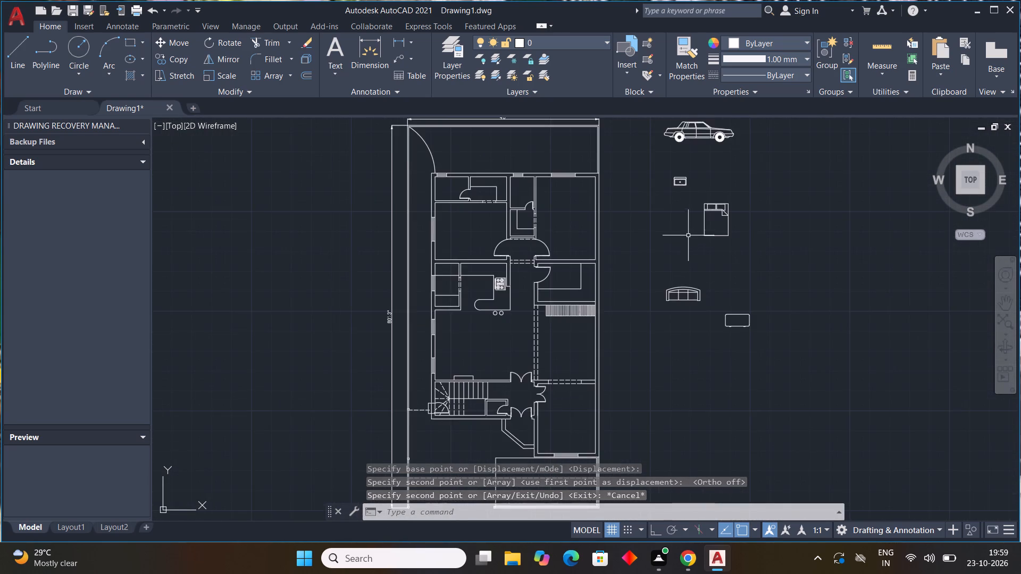
{"action": "middle_click_drag", "start_coordinate": [688, 298], "coordinate": [689, 383]}
{"action": "left_click", "coordinate": [684, 264]}
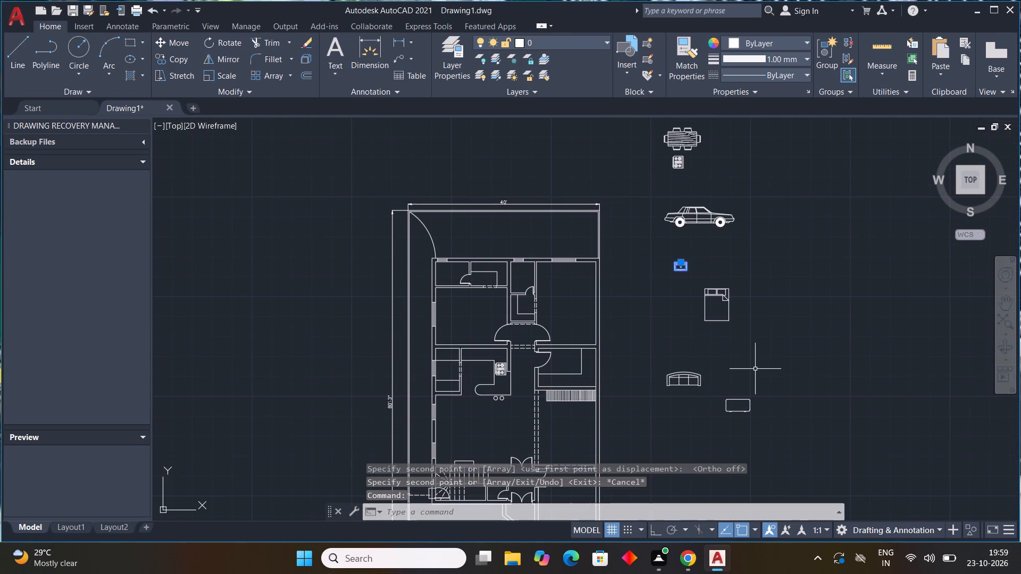
{"action": "key", "text": "c"}
{"action": "key", "text": "o"}
{"action": "key", "text": "space"}
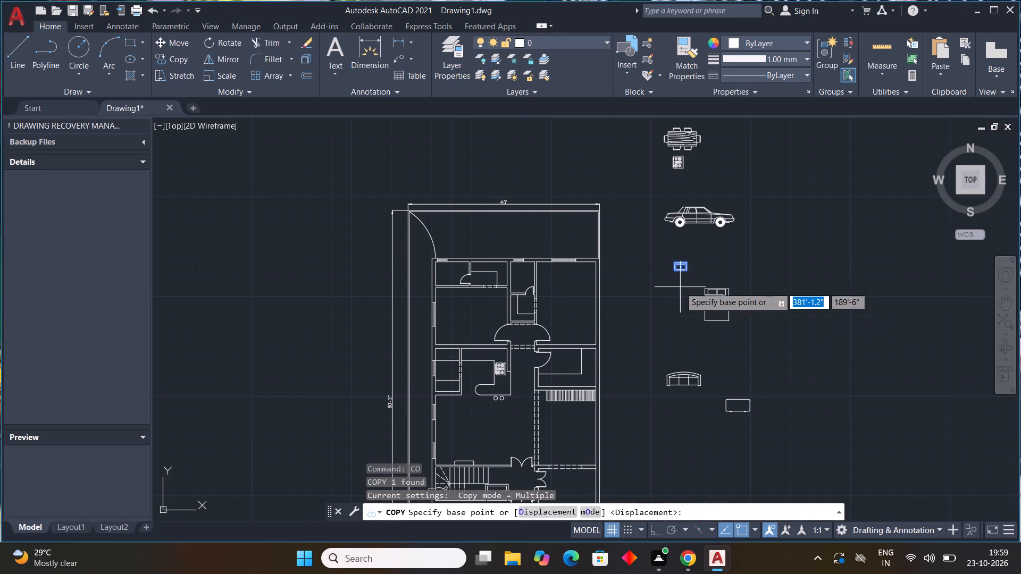
{"action": "left_click", "coordinate": [681, 270]}
{"action": "scroll", "coordinate": [463, 364], "scroll_direction": "up", "scroll_amount": 2}
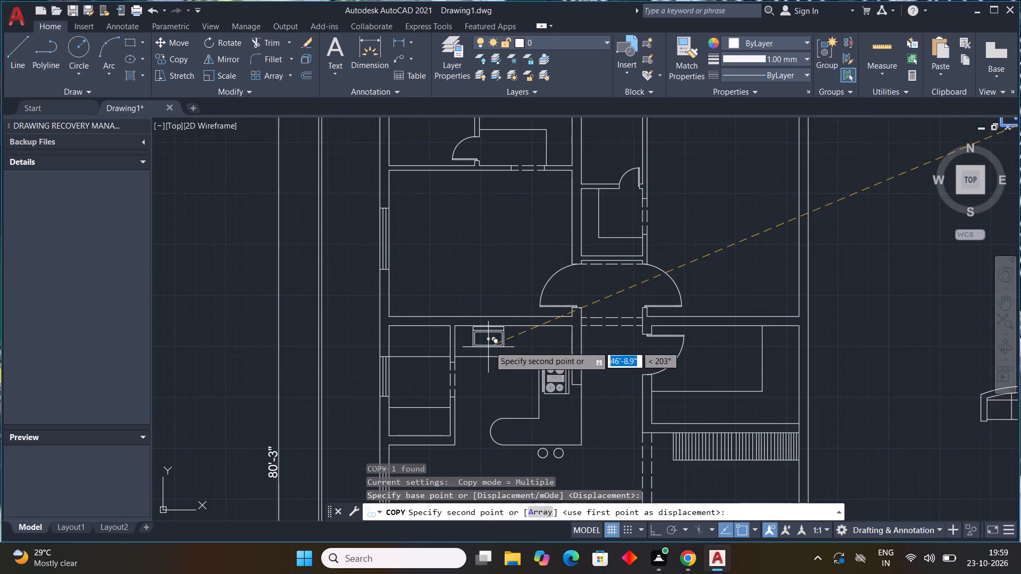
{"action": "scroll", "coordinate": [500, 348], "scroll_direction": "up", "scroll_amount": 2}
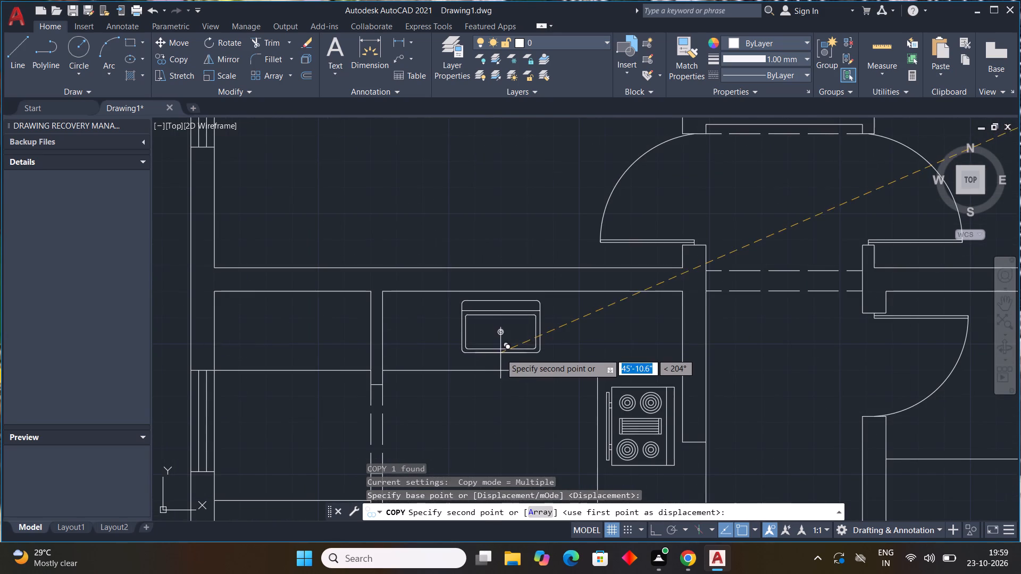
{"action": "left_click", "coordinate": [500, 353]}
{"action": "key", "text": "Escape"}
Copy the single sink block onto the north counter of the small room west of the kitchen.
{"action": "scroll", "coordinate": [548, 371], "scroll_direction": "down", "scroll_amount": 4}
{"action": "middle_click_drag", "start_coordinate": [706, 387], "coordinate": [706, 387]}
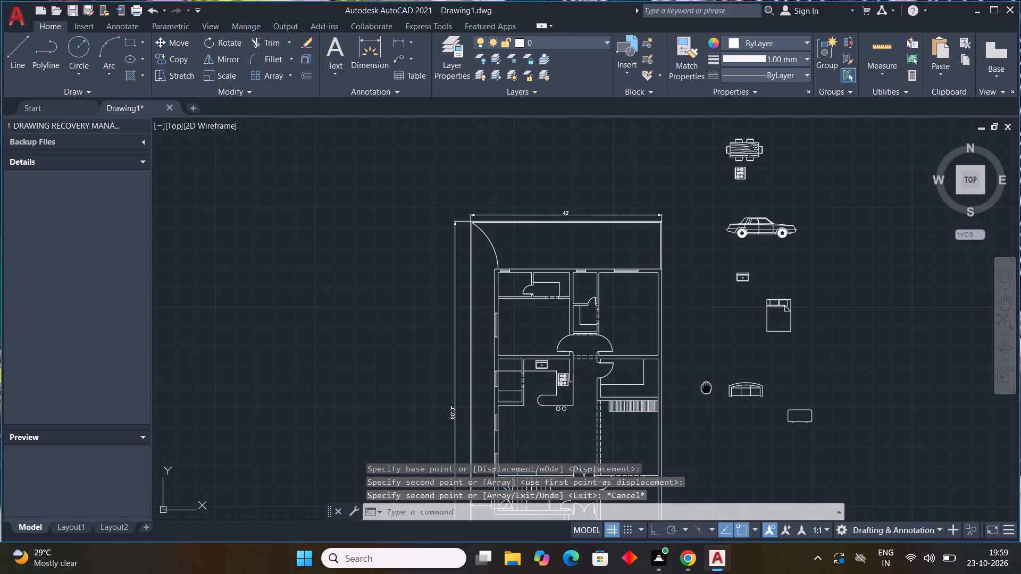
{"action": "middle_click_drag", "start_coordinate": [706, 387], "coordinate": [643, 336]}
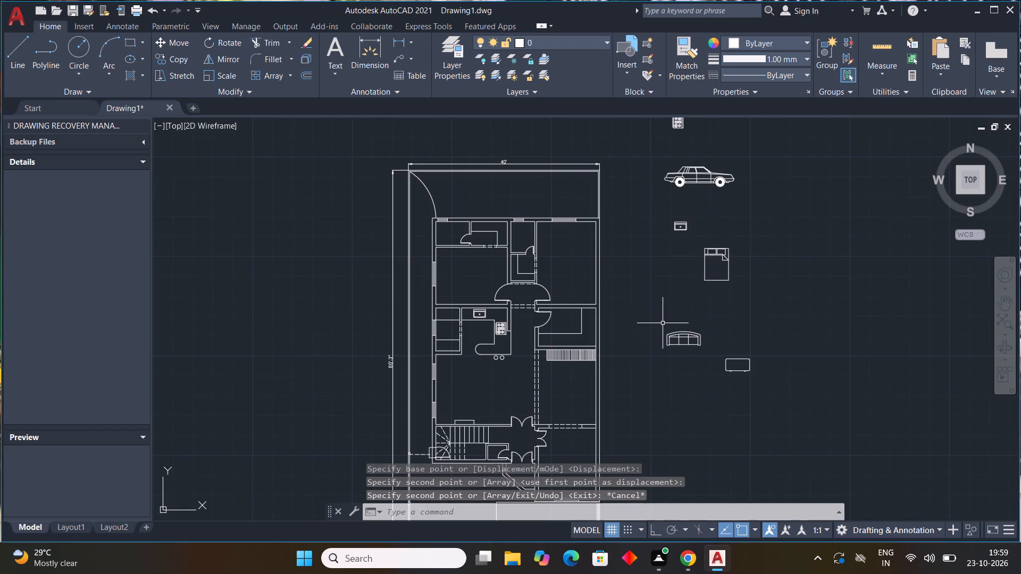
{"action": "left_click", "coordinate": [682, 228]}
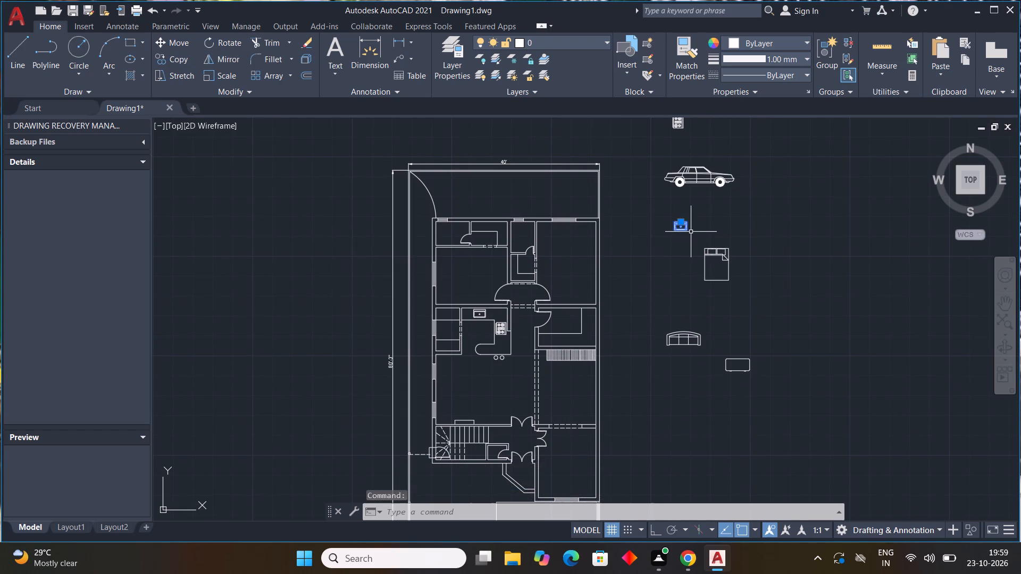
{"action": "type", "text": "co"}
{"action": "key", "text": "space"}
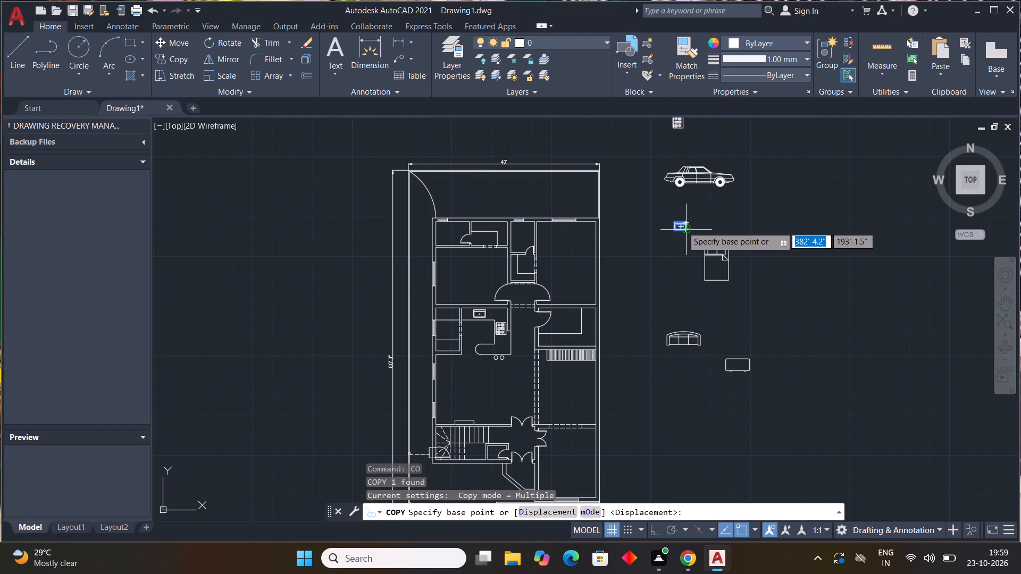
{"action": "left_click", "coordinate": [681, 225]}
{"action": "scroll", "coordinate": [462, 322], "scroll_direction": "up", "scroll_amount": 3}
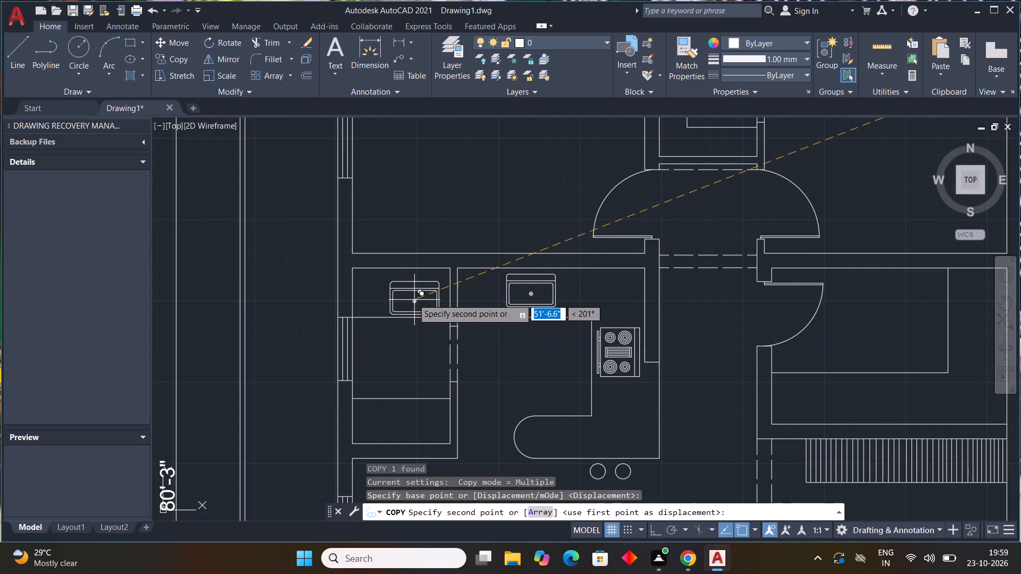
{"action": "left_click", "coordinate": [405, 297]}
{"action": "key", "text": "Escape"}
Copy the roundback sofa block into the living area just south of the kitchen and its adjoining small room.
{"action": "scroll", "coordinate": [540, 299], "scroll_direction": "down", "scroll_amount": 2}
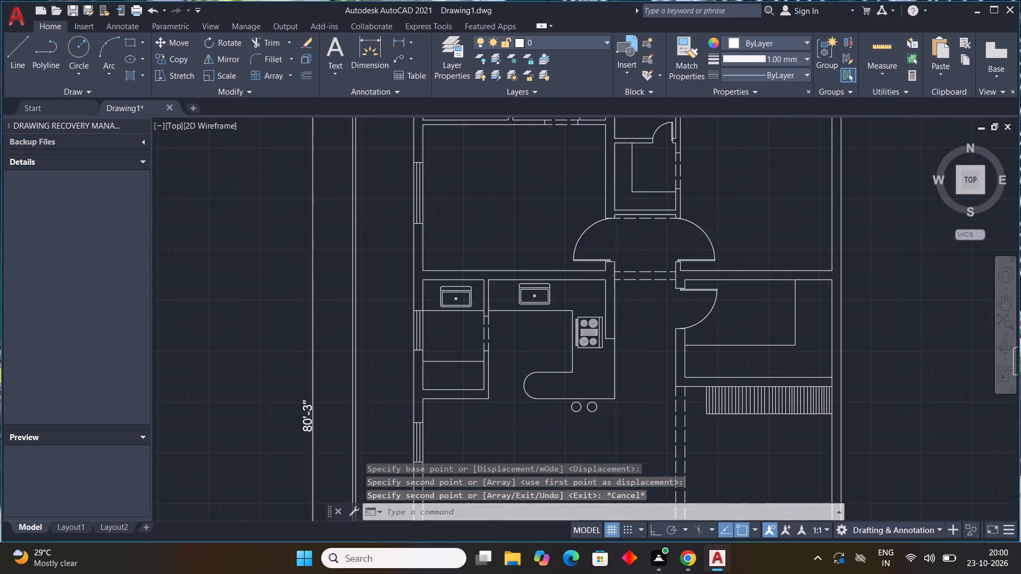
{"action": "middle_click_drag", "start_coordinate": [782, 331], "coordinate": [644, 305]}
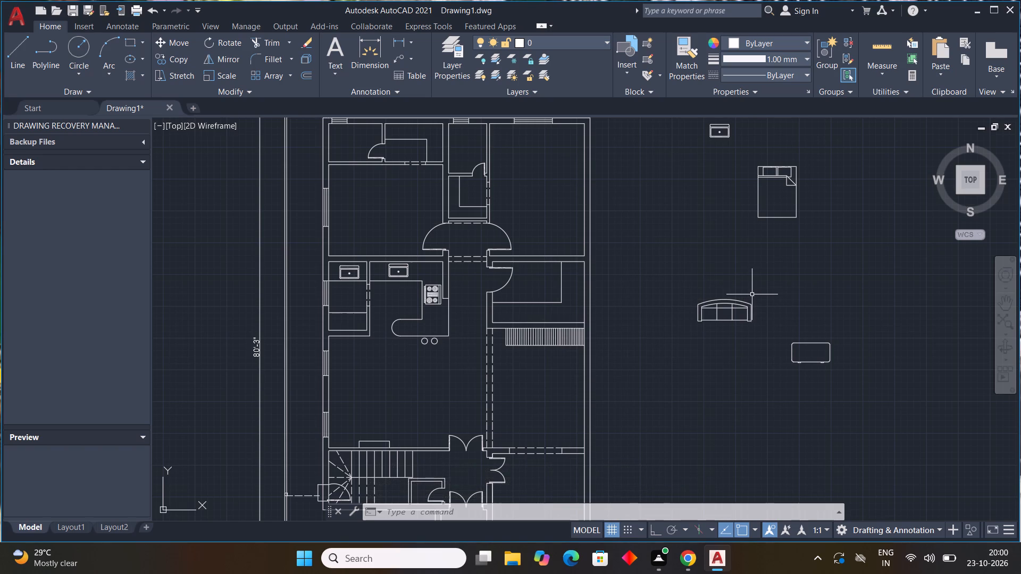
{"action": "left_click", "coordinate": [735, 309]}
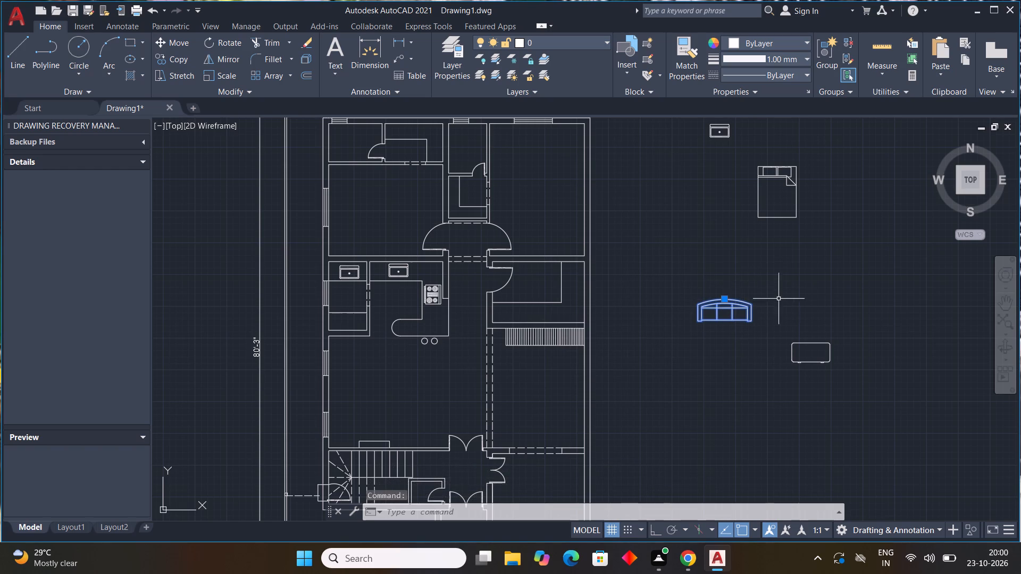
{"action": "type", "text": "co"}
{"action": "key", "text": "space"}
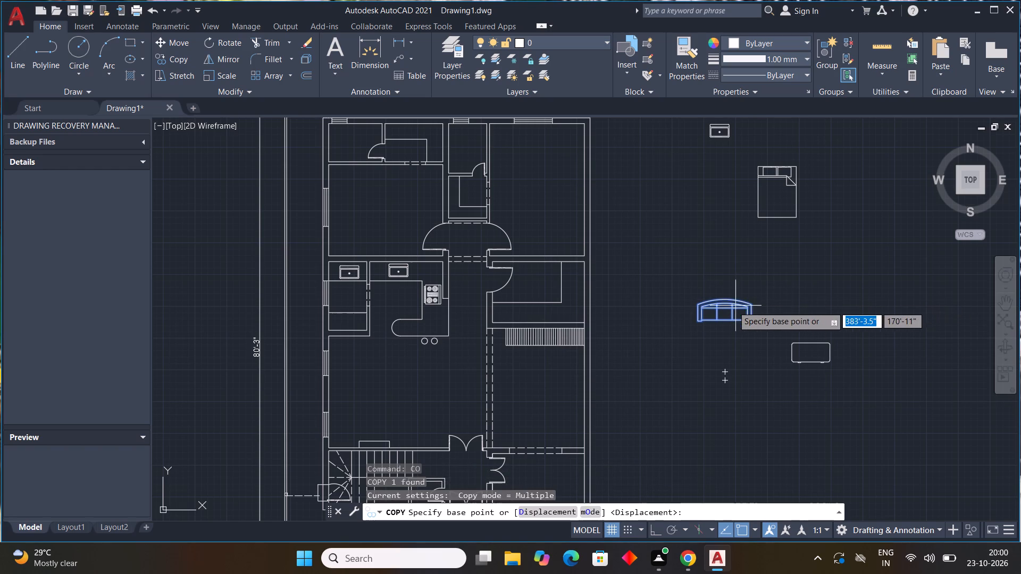
{"action": "left_click", "coordinate": [723, 303]}
{"action": "scroll", "coordinate": [373, 370], "scroll_direction": "up", "scroll_amount": 2}
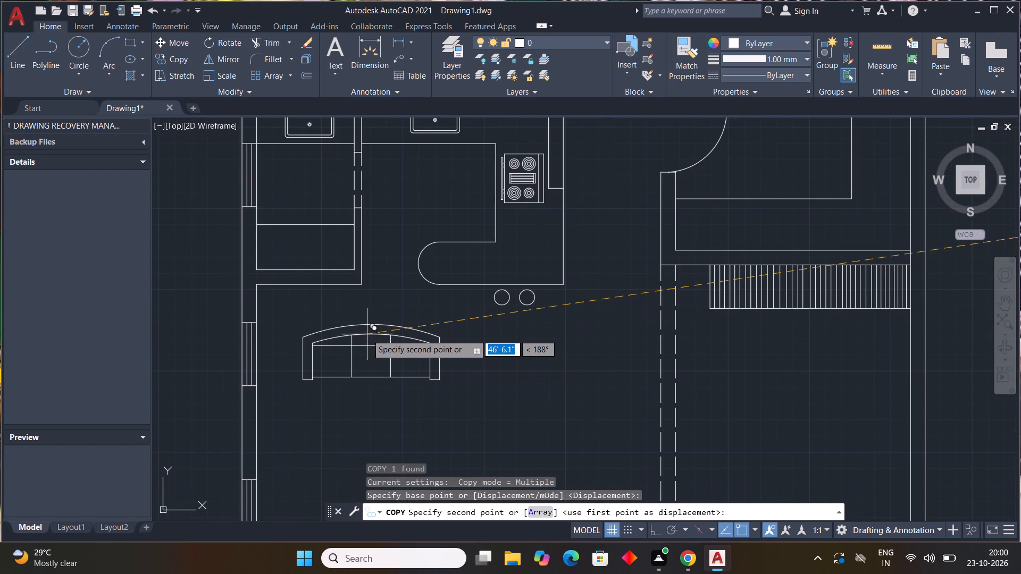
{"action": "scroll", "coordinate": [367, 334], "scroll_direction": "down", "scroll_amount": 1}
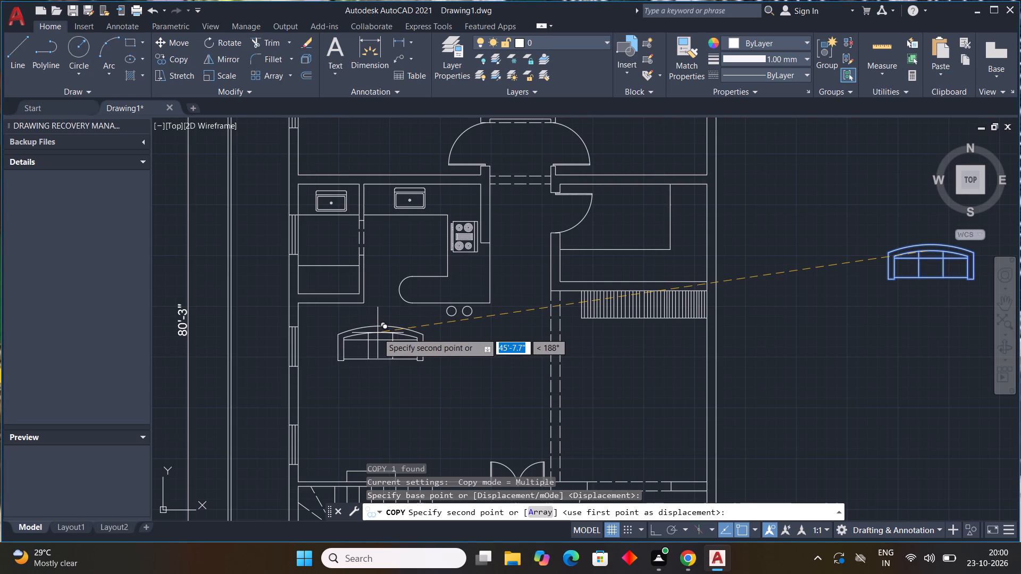
{"action": "left_click", "coordinate": [378, 333]}
{"action": "key", "text": "Escape"}
Rotate the original sofa block beside the floor plan 90 degrees counterclockwise with ortho on.
{"action": "scroll", "coordinate": [427, 350], "scroll_direction": "down", "scroll_amount": 3}
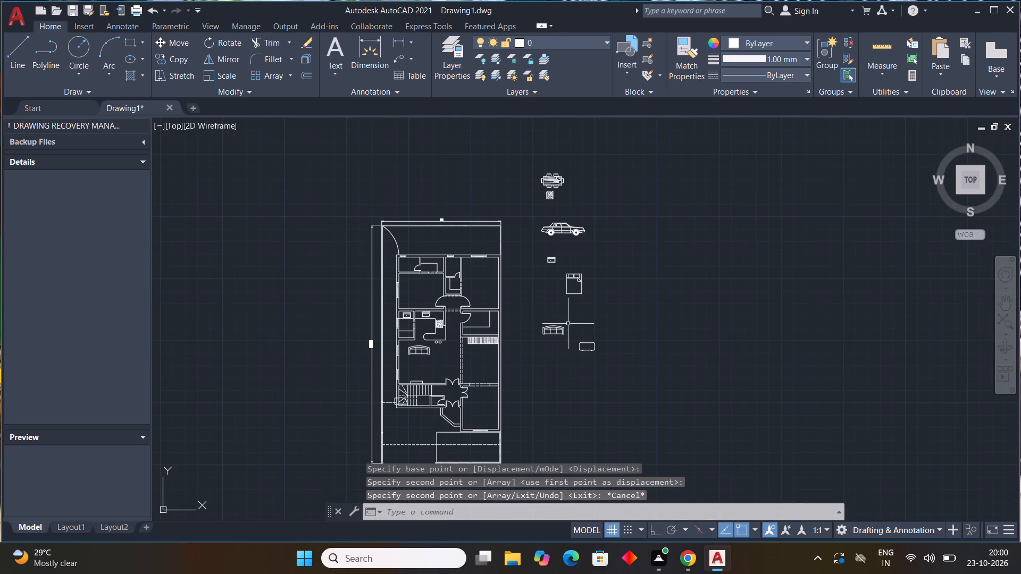
{"action": "left_click", "coordinate": [566, 324]}
{"action": "left_click", "coordinate": [514, 359]}
{"action": "key", "text": "r"}
{"action": "key", "text": "o"}
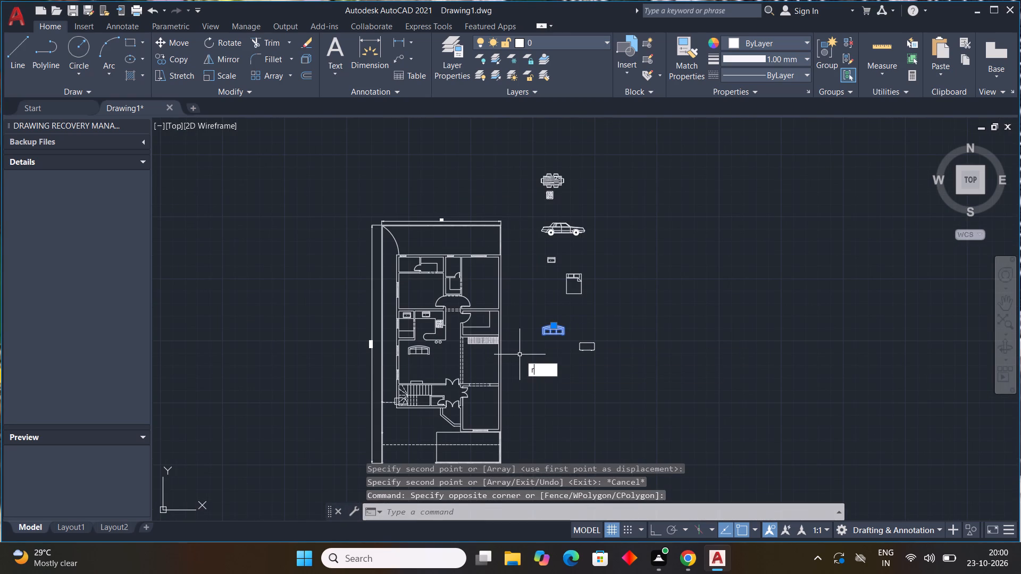
{"action": "key", "text": "space"}
{"action": "left_click", "coordinate": [558, 330]}
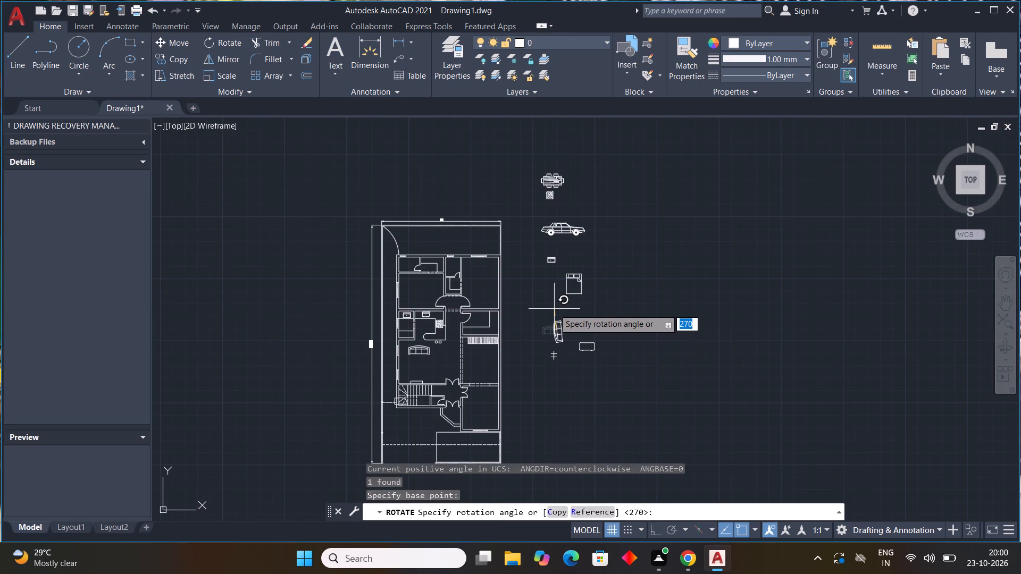
{"action": "key", "text": "F8"}
{"action": "left_click", "coordinate": [556, 309]}
Copy the rotated sofa block into the living area, against the west wall southwest of the first sofa, with ortho off.
{"action": "left_click", "coordinate": [560, 329]}
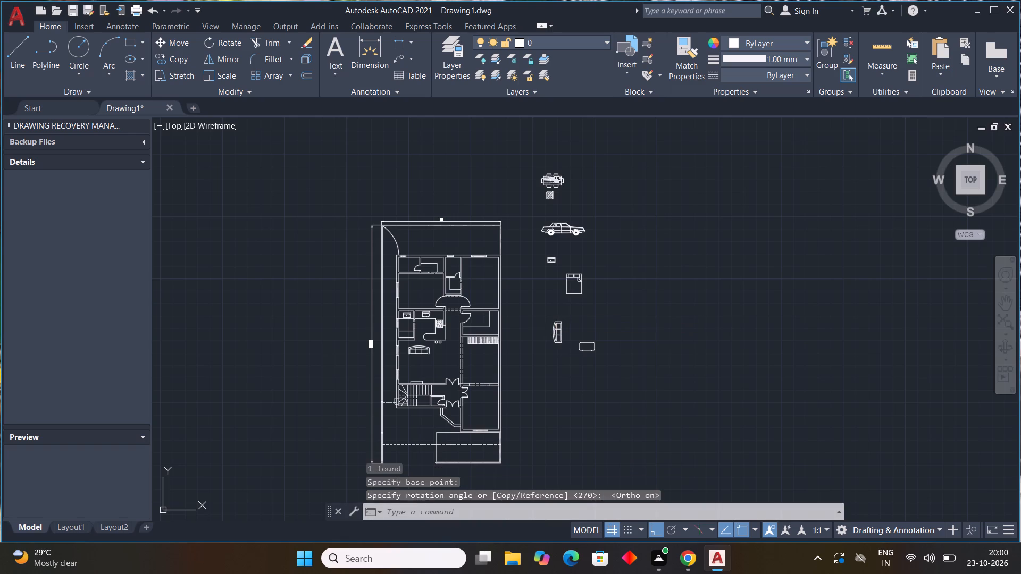
{"action": "type", "text": "co"}
{"action": "key", "text": "space"}
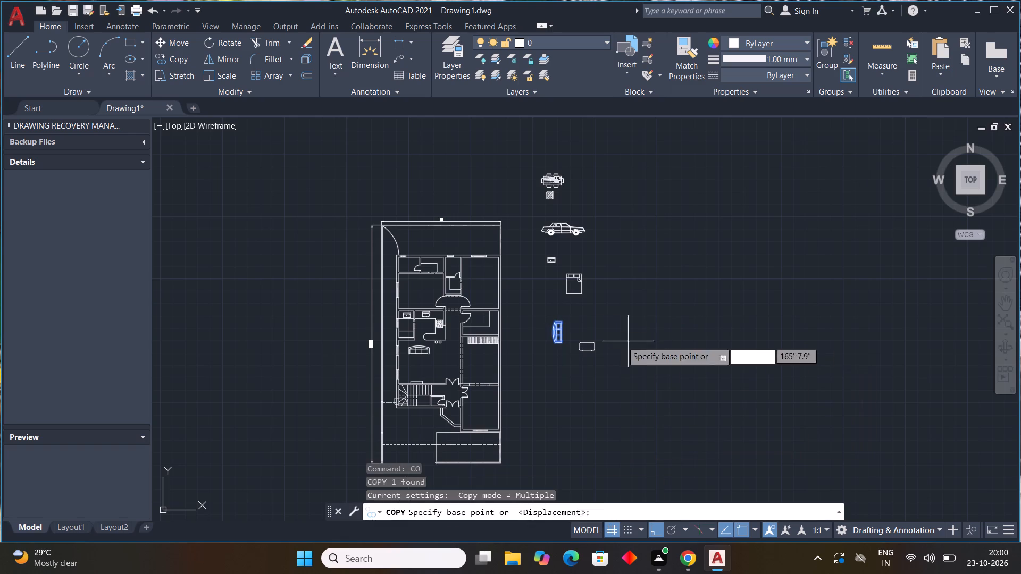
{"action": "left_click_drag", "start_coordinate": [550, 327], "coordinate": [549, 339]}
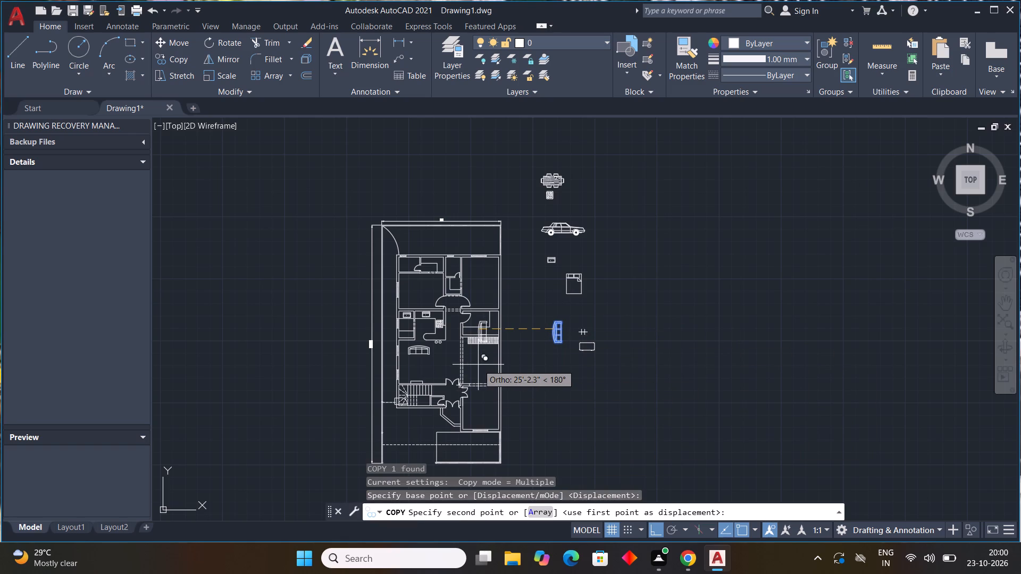
{"action": "key", "text": "F8"}
{"action": "scroll", "coordinate": [394, 367], "scroll_direction": "up", "scroll_amount": 5}
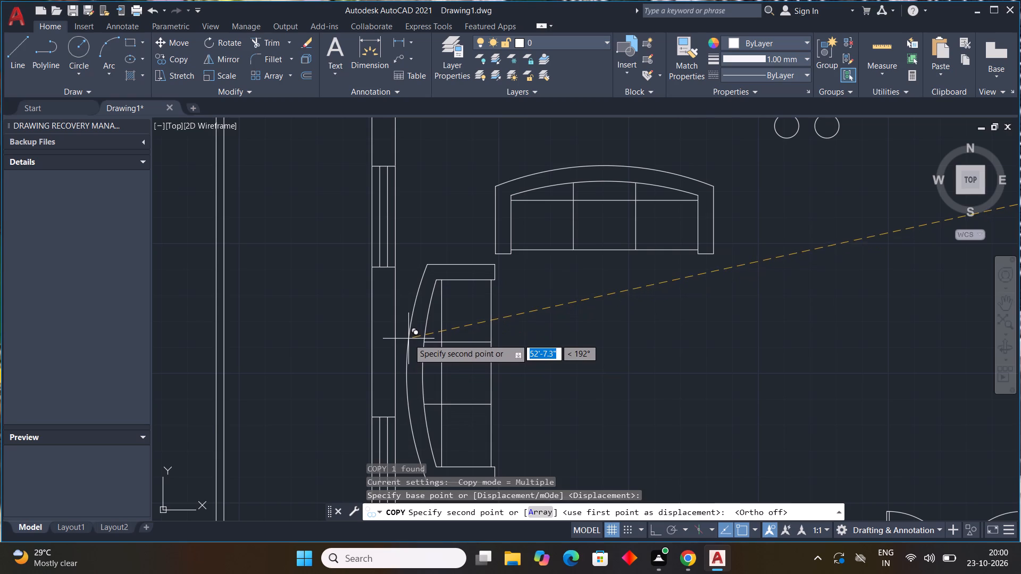
{"action": "left_click", "coordinate": [408, 339]}
{"action": "key", "text": "Escape"}
Rotate the original coffee table block beside the floor plan 90 degrees counterclockwise with ortho on.
{"action": "scroll", "coordinate": [542, 338], "scroll_direction": "down", "scroll_amount": 4}
{"action": "middle_click_drag", "start_coordinate": [632, 347], "coordinate": [622, 340]}
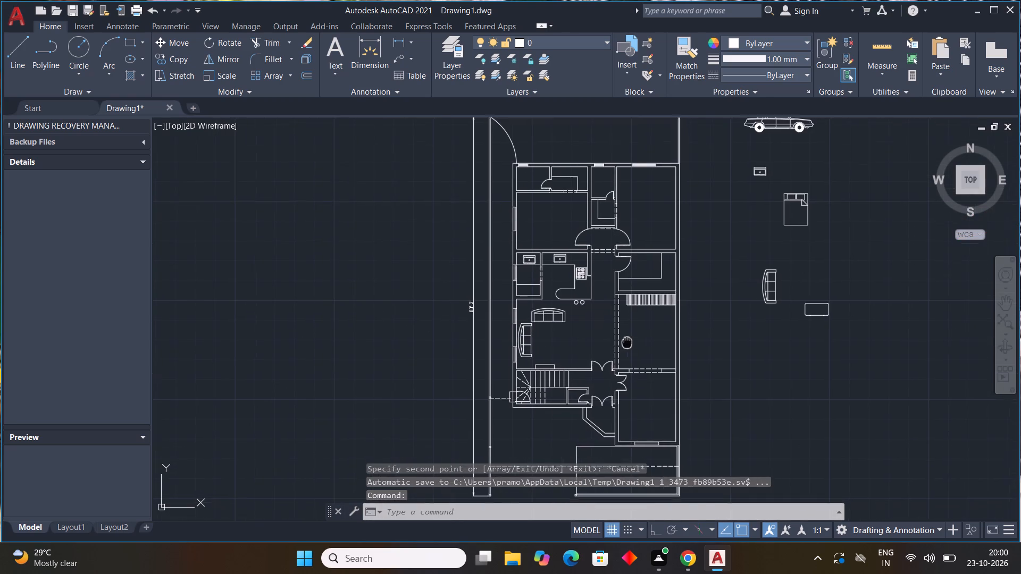
{"action": "middle_click_drag", "start_coordinate": [622, 340], "coordinate": [575, 320]}
{"action": "left_click", "coordinate": [764, 292]}
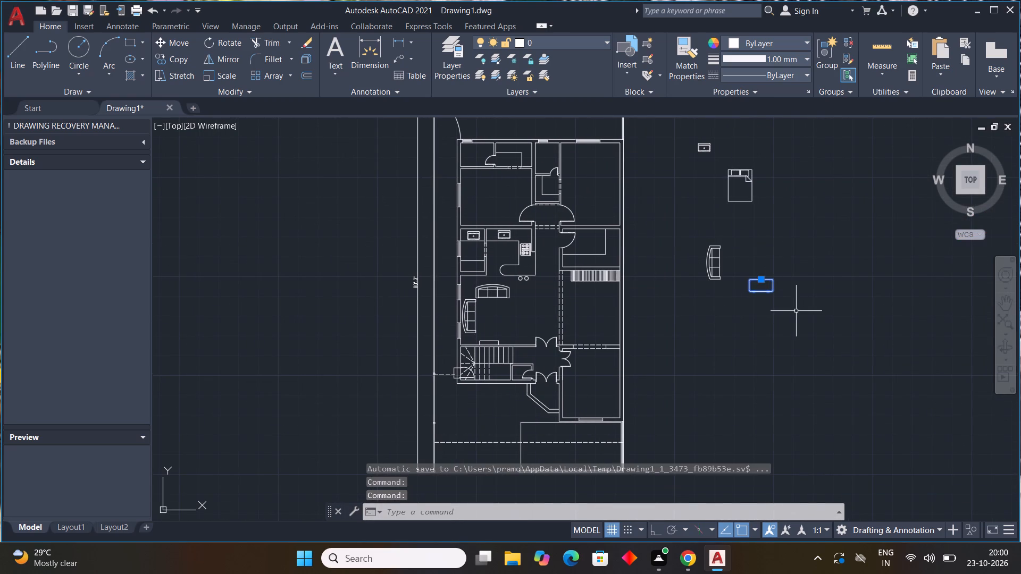
{"action": "type", "text": "ro"}
{"action": "key", "text": "space"}
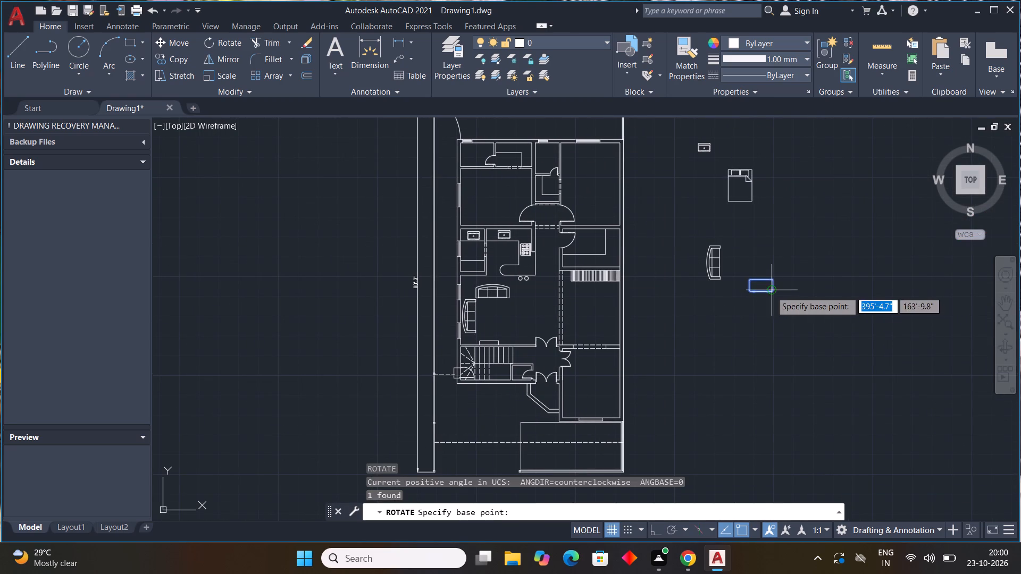
{"action": "left_click", "coordinate": [769, 291]}
{"action": "key", "text": "F8"}
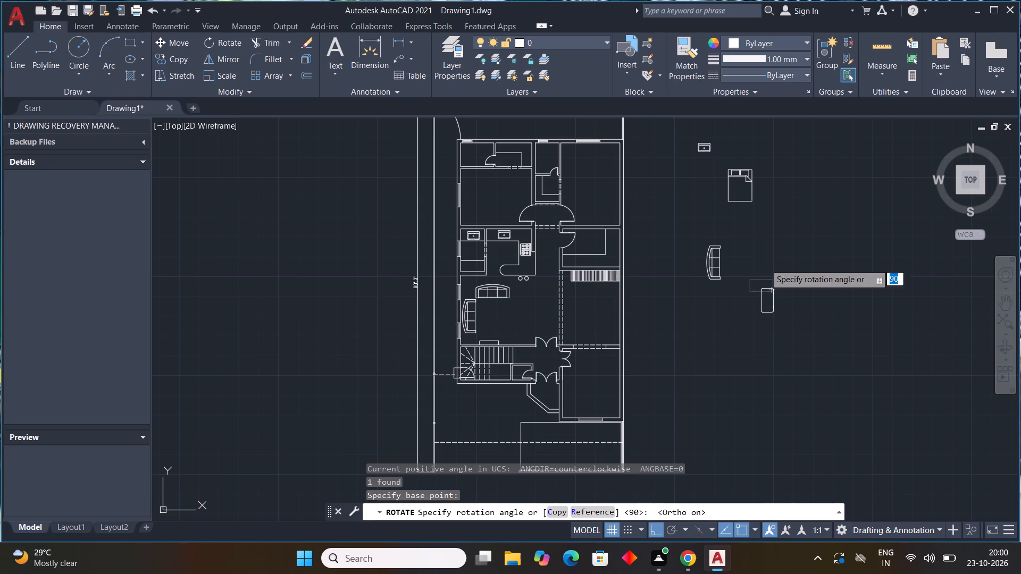
{"action": "left_click", "coordinate": [766, 265]}
Copy the rotated coffee table into the living area, just east of the west-wall sofa and south of the other sofa.
{"action": "left_click_drag", "start_coordinate": [779, 278], "coordinate": [763, 328]}
{"action": "left_click", "coordinate": [733, 361]}
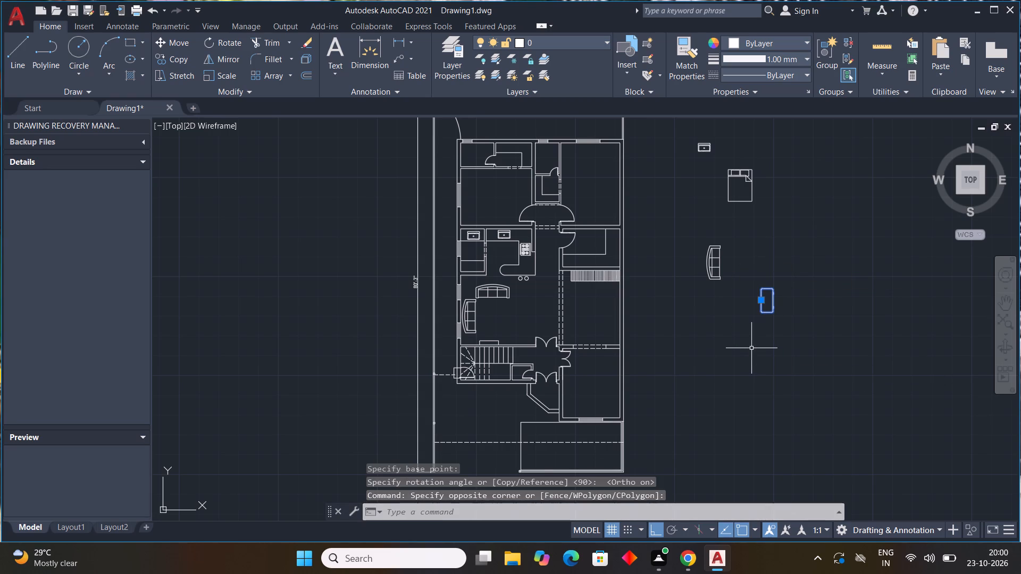
{"action": "key", "text": "c"}
{"action": "key", "text": "o"}
{"action": "key", "text": "space"}
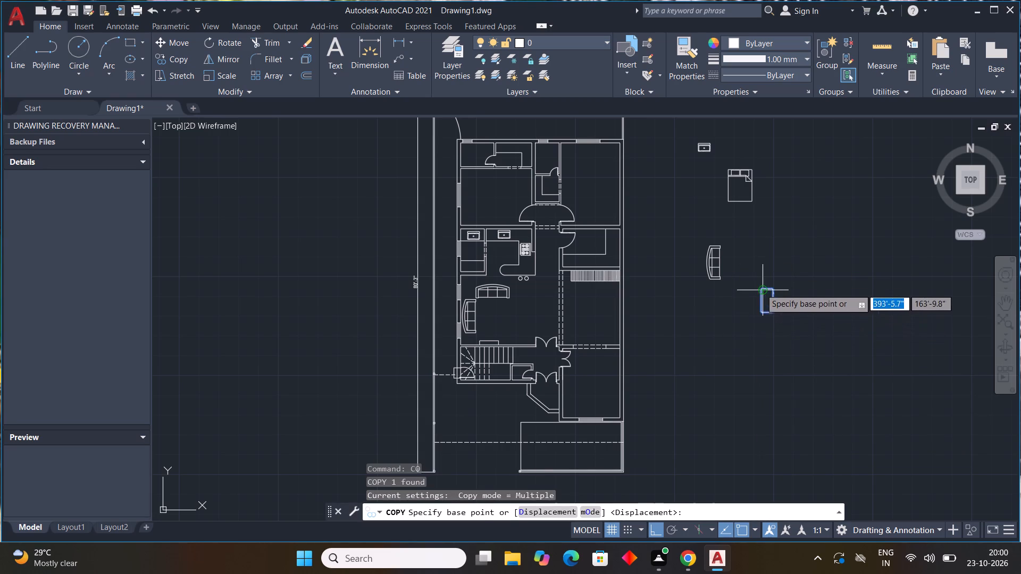
{"action": "left_click", "coordinate": [760, 289]}
{"action": "key", "text": "F8"}
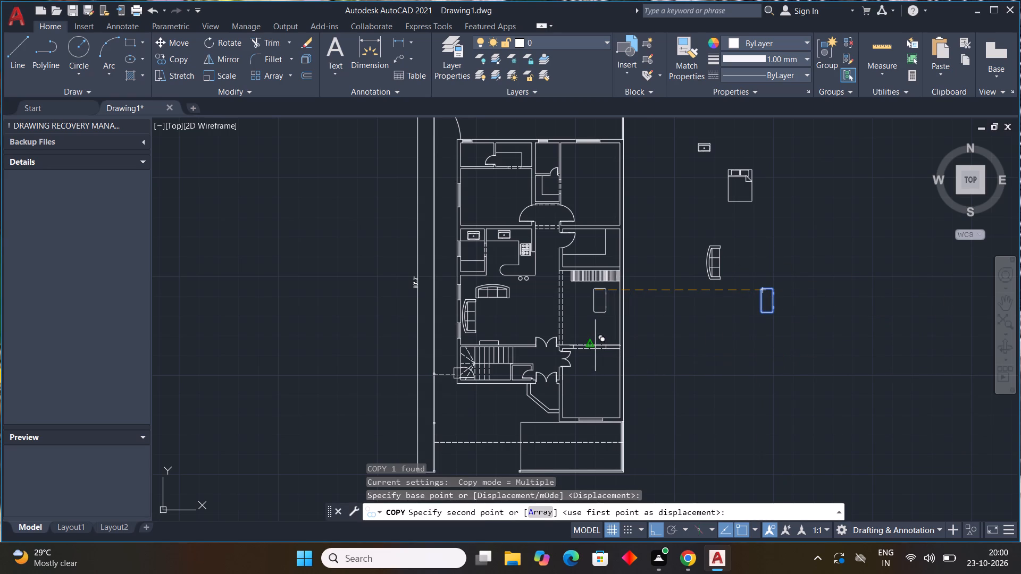
{"action": "scroll", "coordinate": [500, 328], "scroll_direction": "up", "scroll_amount": 2}
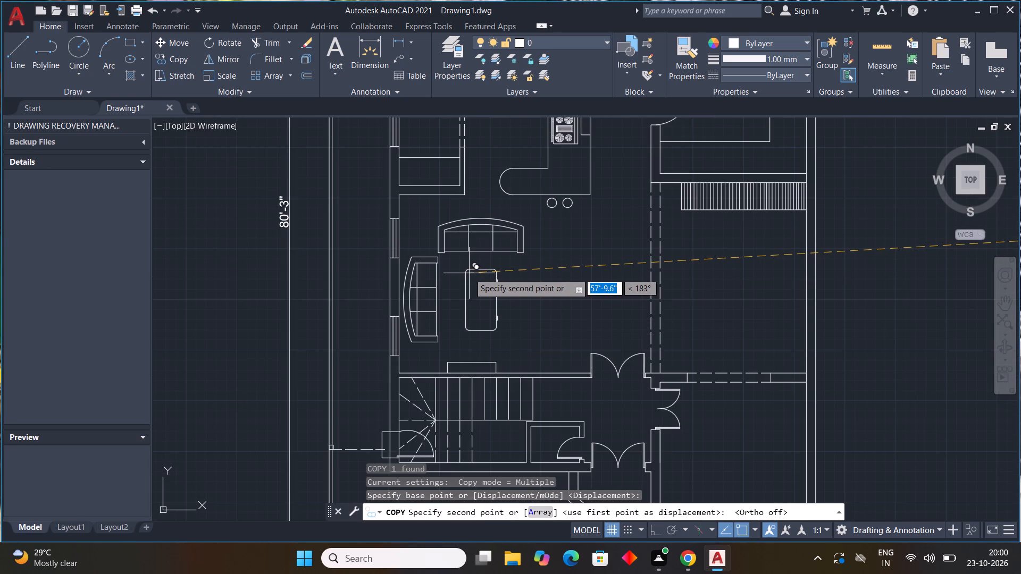
{"action": "left_click", "coordinate": [466, 269]}
{"action": "key", "text": "Escape"}
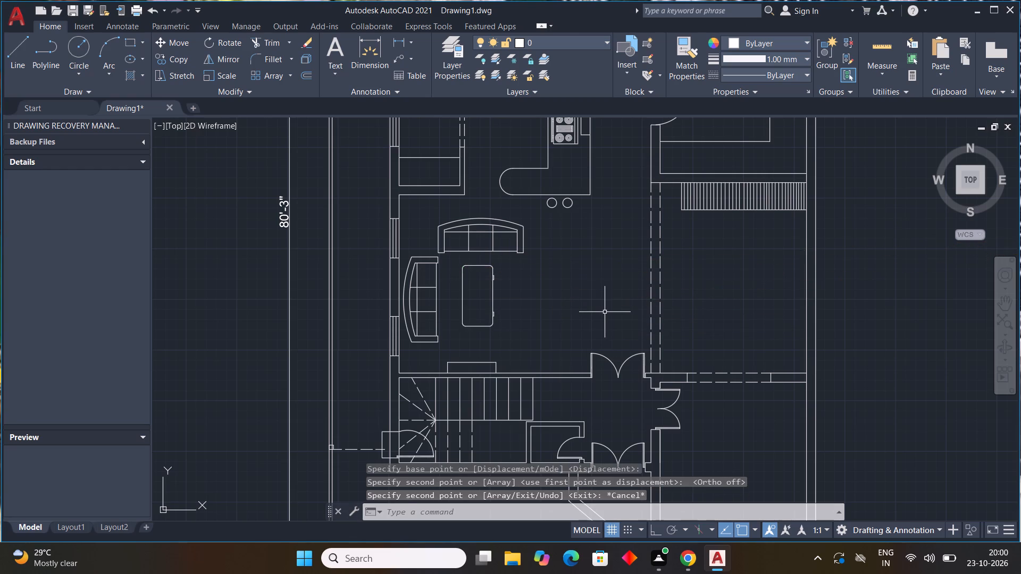
Rotate the original double bed block beside the floor plan 90 degrees counterclockwise with ortho on.
{"action": "scroll", "coordinate": [605, 312], "scroll_direction": "down", "scroll_amount": 1}
{"action": "middle_click_drag", "start_coordinate": [605, 312], "coordinate": [560, 319]}
{"action": "scroll", "coordinate": [607, 333], "scroll_direction": "down", "scroll_amount": 1}
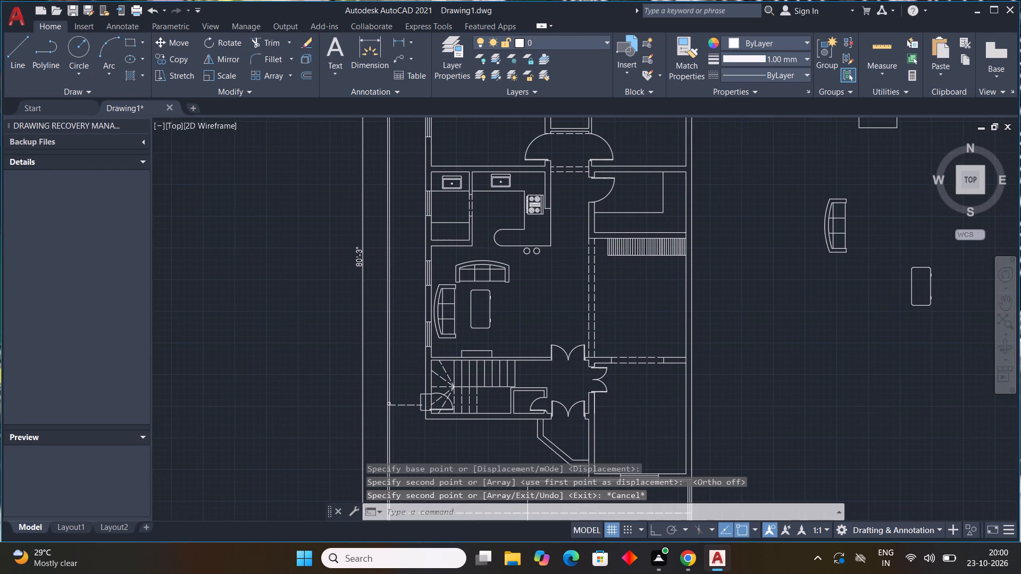
{"action": "scroll", "coordinate": [607, 333], "scroll_direction": "down", "scroll_amount": 1}
{"action": "middle_click_drag", "start_coordinate": [607, 336], "coordinate": [584, 372]}
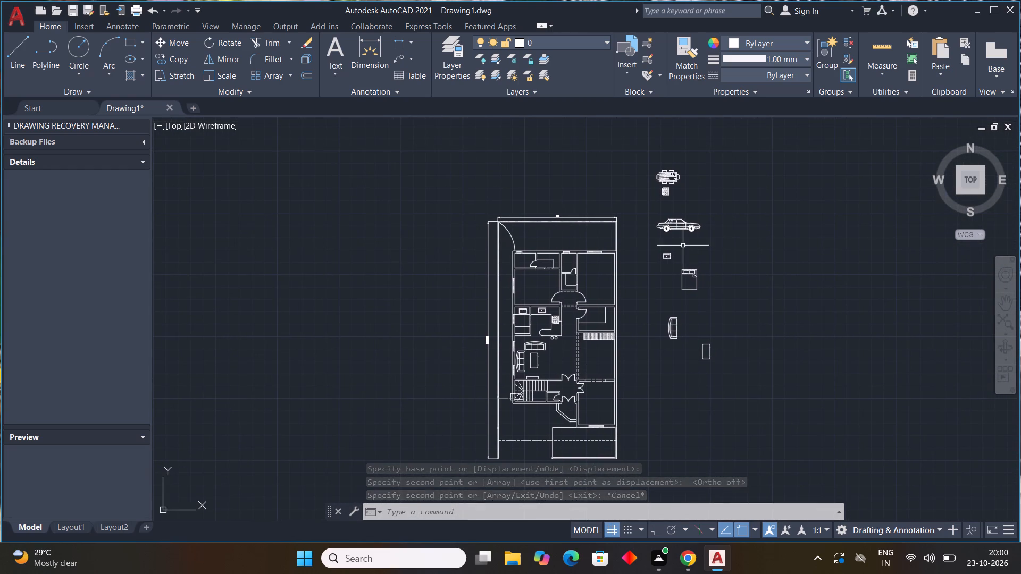
{"action": "scroll", "coordinate": [697, 256], "scroll_direction": "up", "scroll_amount": 3}
{"action": "middle_click_drag", "start_coordinate": [693, 290], "coordinate": [664, 241]}
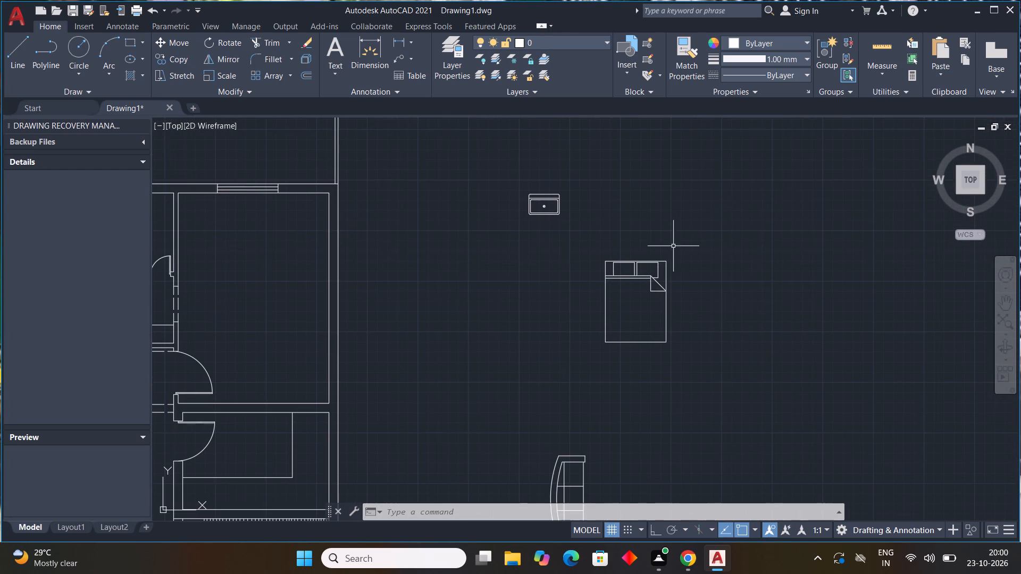
{"action": "left_click_drag", "start_coordinate": [673, 248], "coordinate": [638, 293]}
{"action": "left_click", "coordinate": [598, 345]}
{"action": "key", "text": "r"}
{"action": "key", "text": "o"}
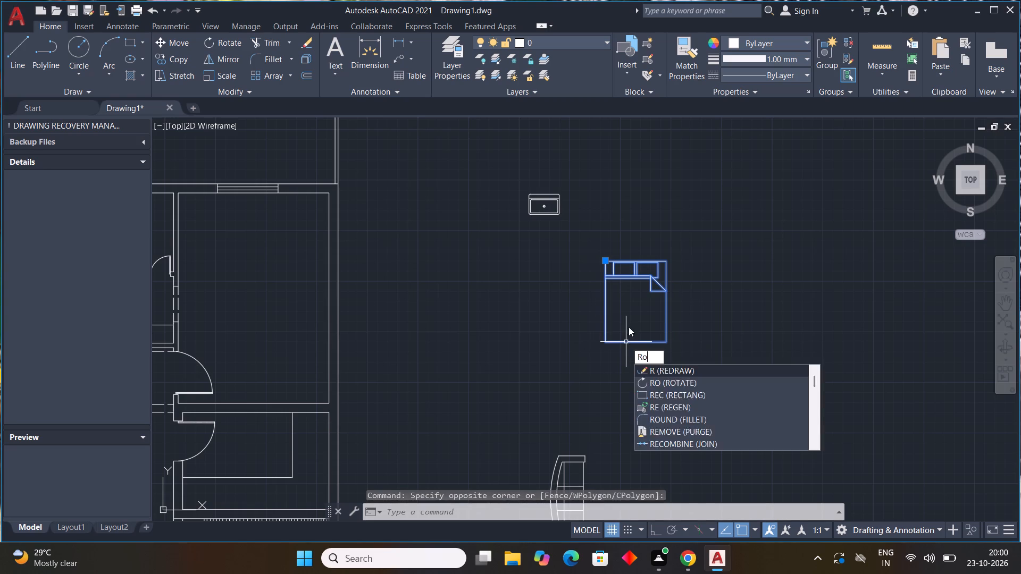
{"action": "key", "text": "space"}
{"action": "left_click", "coordinate": [606, 266]}
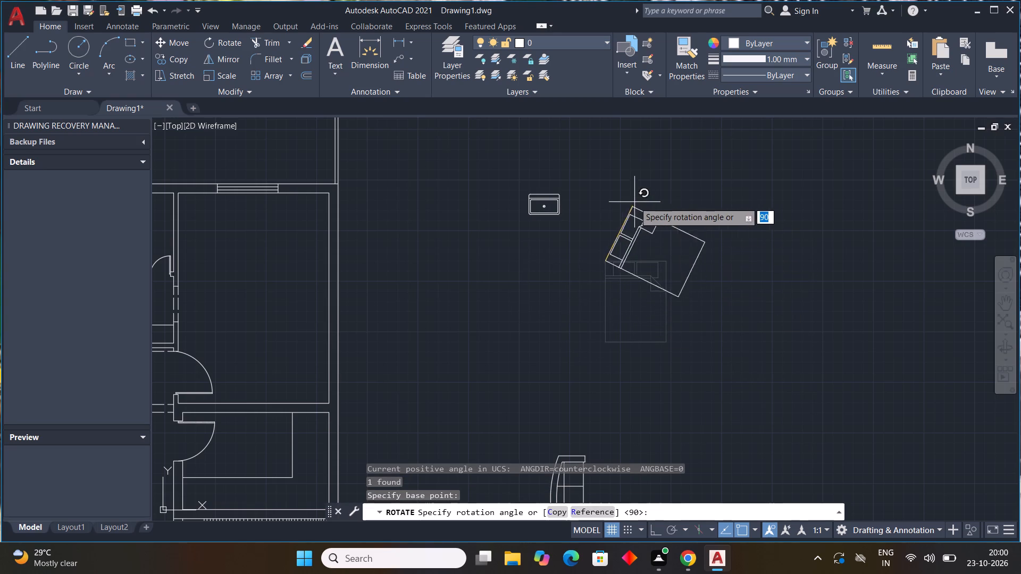
{"action": "key", "text": "F8"}
{"action": "left_click", "coordinate": [621, 202]}
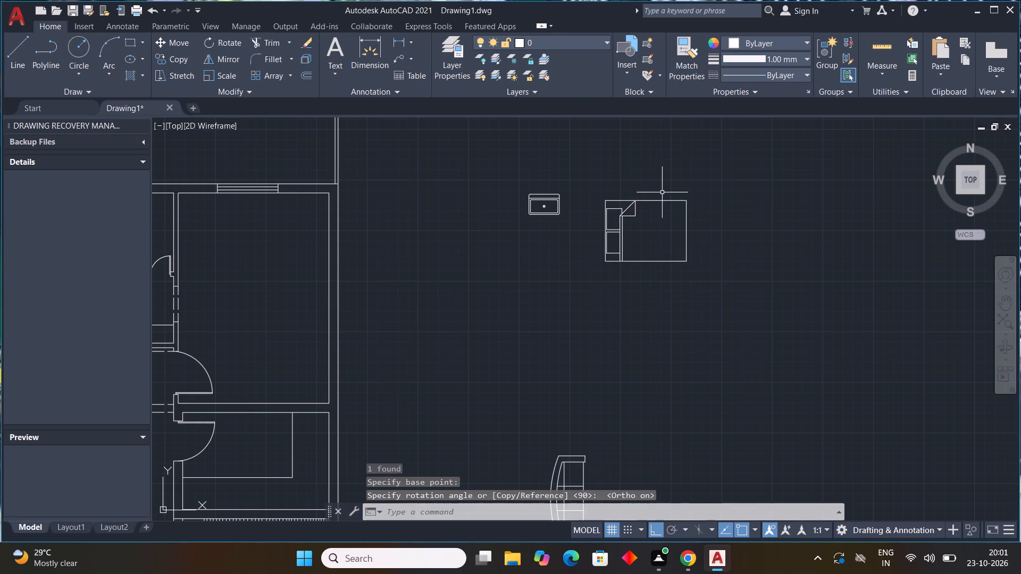
Copy the rotated bed into the northwest bedroom, with its headboard beside the west wall window.
{"action": "left_click_drag", "start_coordinate": [663, 190], "coordinate": [605, 307]}
{"action": "left_click", "coordinate": [612, 291]}
{"action": "key", "text": "c"}
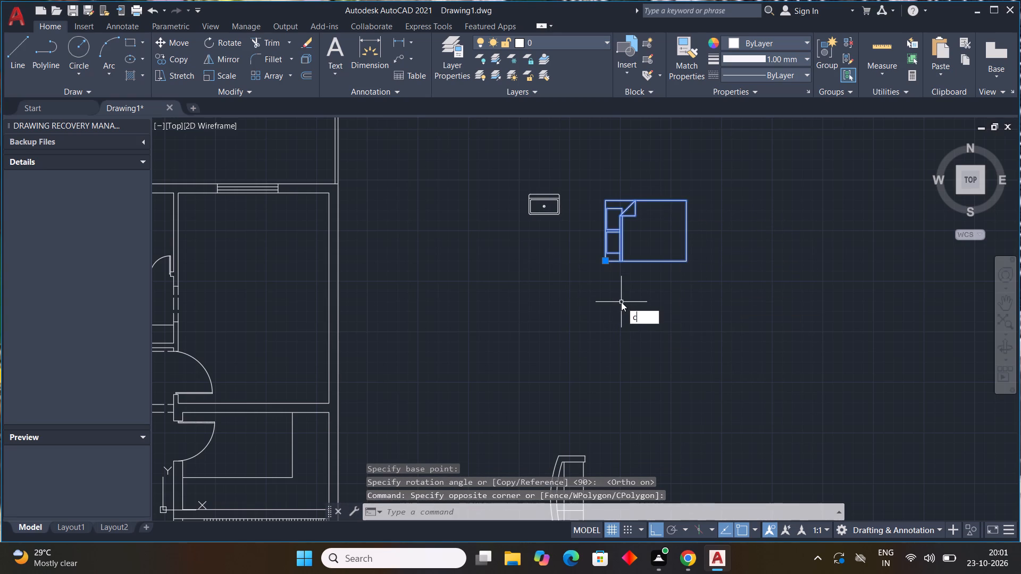
{"action": "key", "text": "o"}
{"action": "key", "text": "space"}
{"action": "left_click_drag", "start_coordinate": [603, 250], "coordinate": [587, 300]}
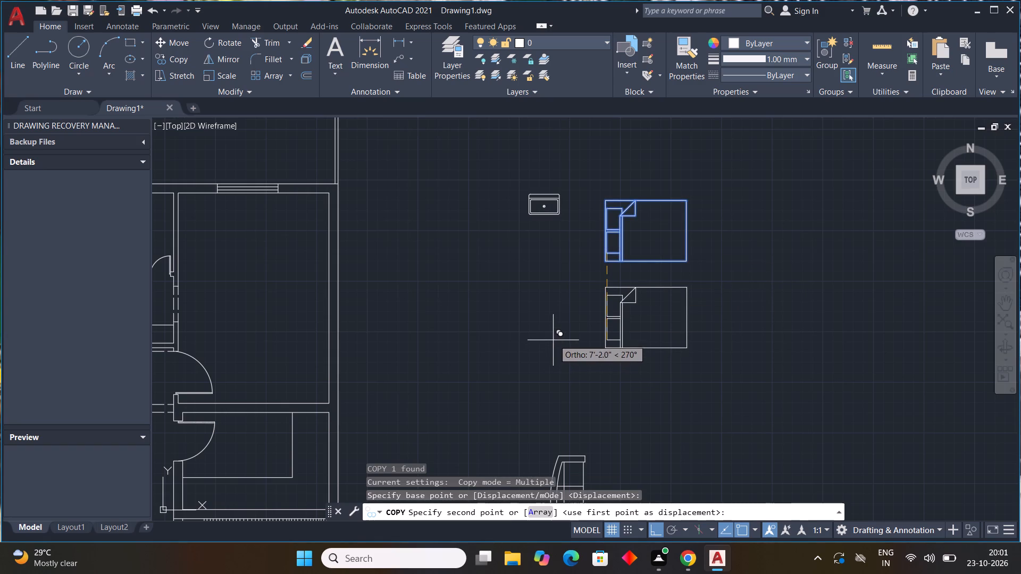
{"action": "key", "text": "F8"}
{"action": "scroll", "coordinate": [551, 341], "scroll_direction": "down", "scroll_amount": 2}
{"action": "middle_click_drag", "start_coordinate": [551, 341], "coordinate": [684, 309]}
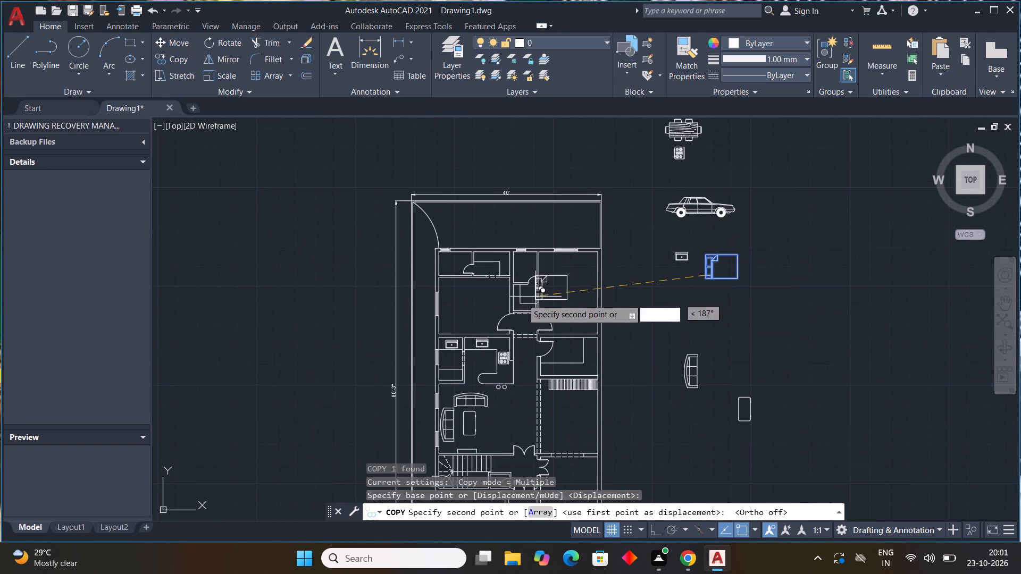
{"action": "scroll", "coordinate": [470, 303], "scroll_direction": "up", "scroll_amount": 2}
{"action": "scroll", "coordinate": [402, 309], "scroll_direction": "up", "scroll_amount": 2}
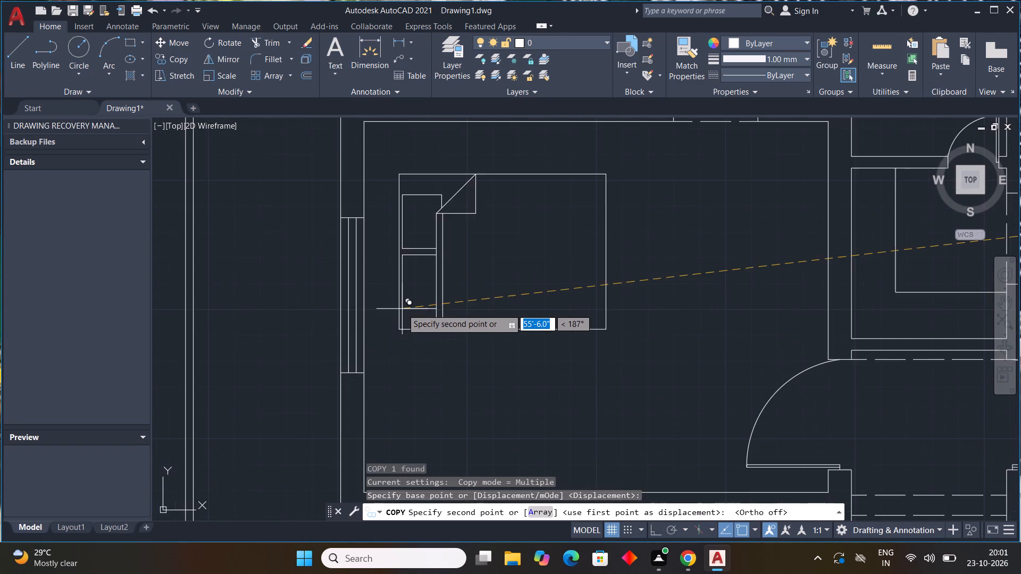
{"action": "left_click", "coordinate": [373, 325]}
{"action": "scroll", "coordinate": [589, 309], "scroll_direction": "down", "scroll_amount": 2}
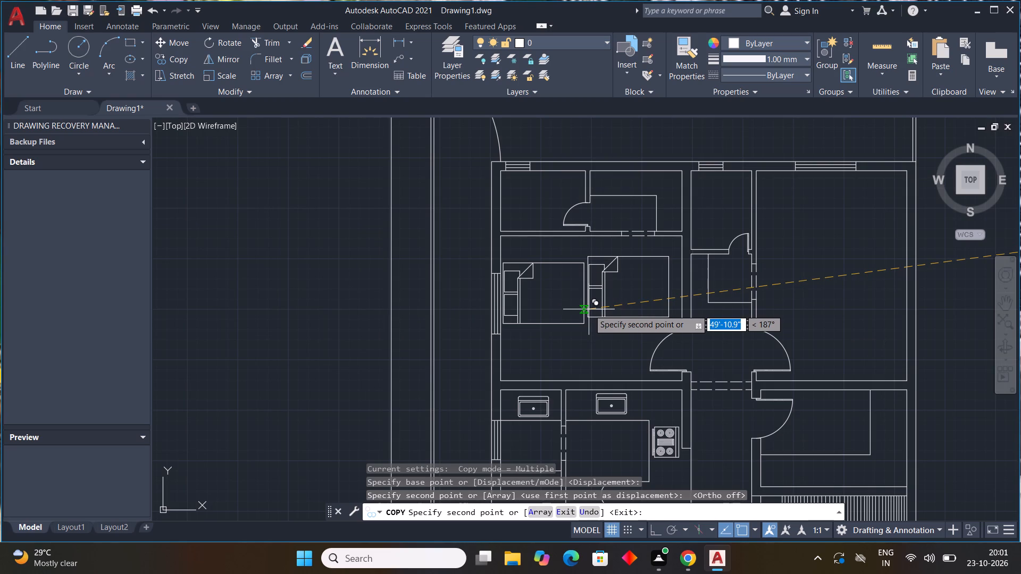
{"action": "scroll", "coordinate": [590, 309], "scroll_direction": "down", "scroll_amount": 2}
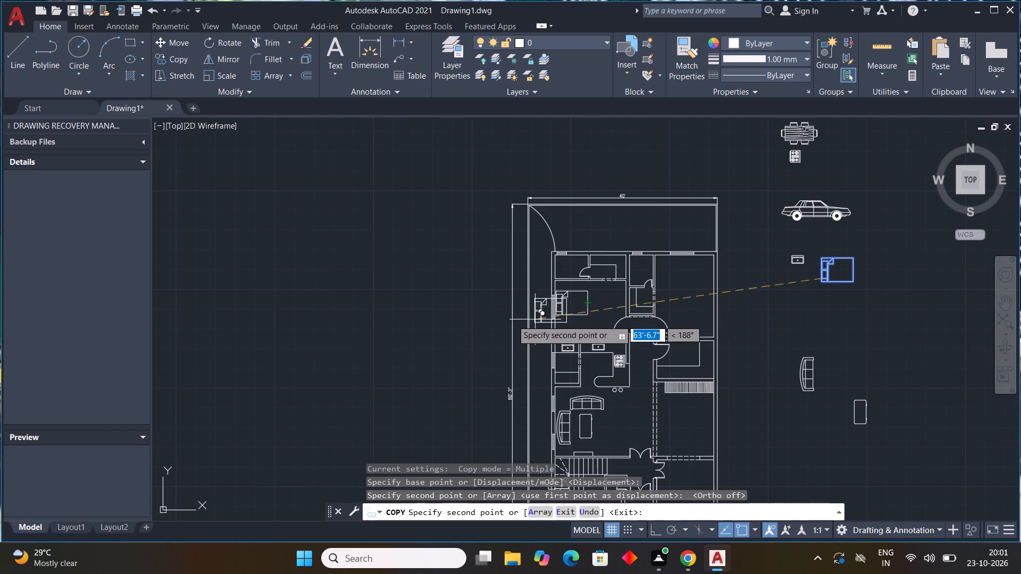
{"action": "key", "text": "Escape"}
Rotate the original bed block beside the floor plan 90 degrees clockwise with ortho on, so its pillows face north.
{"action": "middle_click_drag", "start_coordinate": [854, 270], "coordinate": [603, 291]}
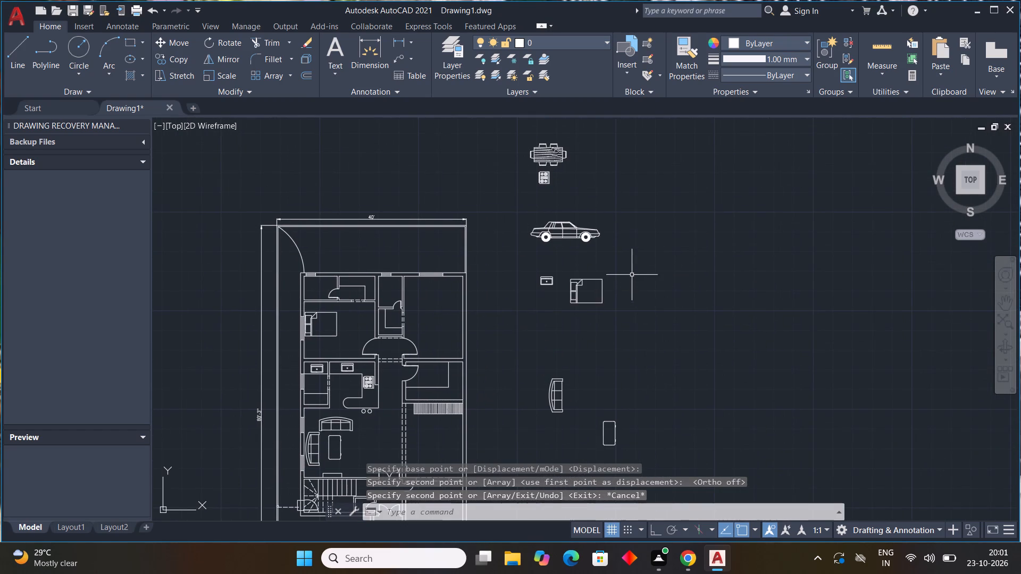
{"action": "left_click_drag", "start_coordinate": [630, 273], "coordinate": [623, 290]}
{"action": "left_click", "coordinate": [576, 338]}
{"action": "key", "text": "r"}
{"action": "key", "text": "o"}
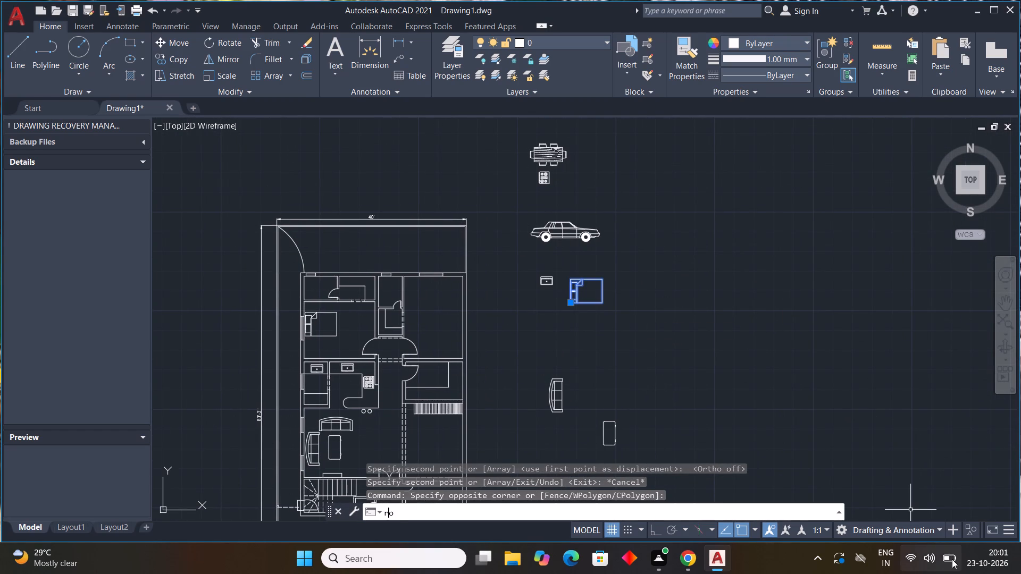
{"action": "key", "text": "space"}
{"action": "left_click_drag", "start_coordinate": [606, 285], "coordinate": [611, 297]}
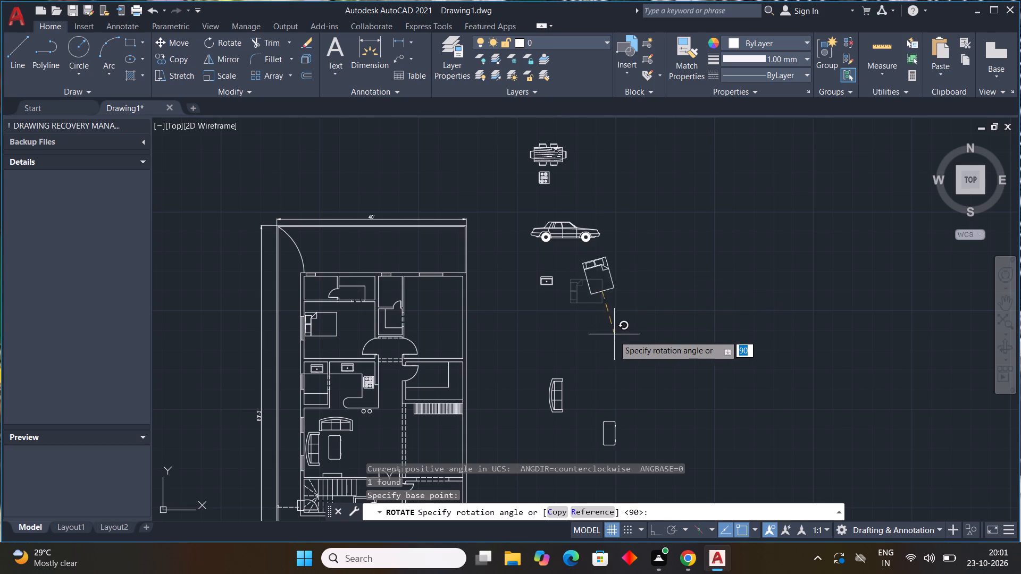
{"action": "key", "text": "F8"}
{"action": "left_click", "coordinate": [603, 345]}
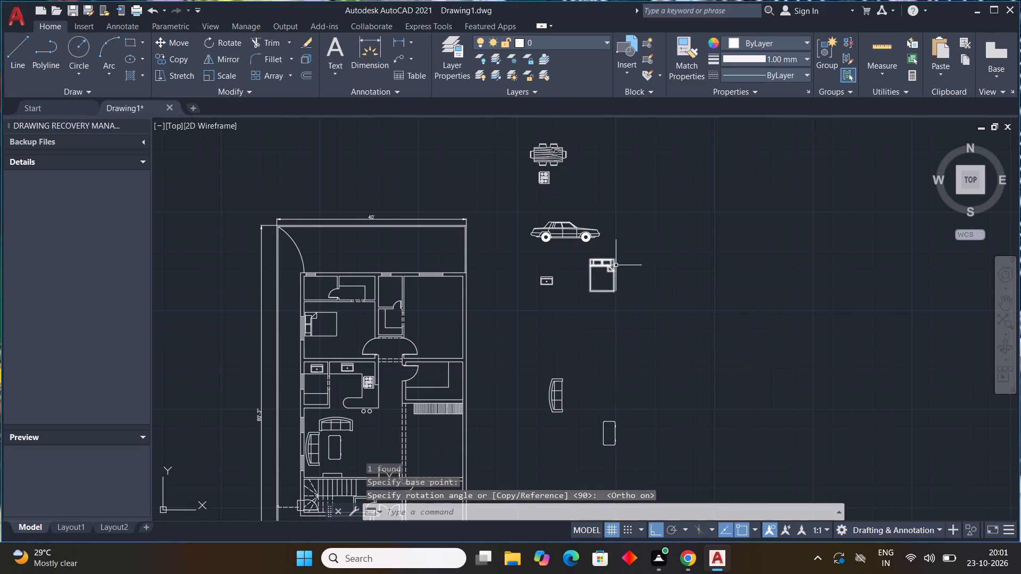
Copy the north-facing bed into the northeast bedroom, with its headboard below the north wall window.
{"action": "left_click_drag", "start_coordinate": [637, 248], "coordinate": [633, 264]}
{"action": "left_click", "coordinate": [596, 327]}
{"action": "key", "text": "c"}
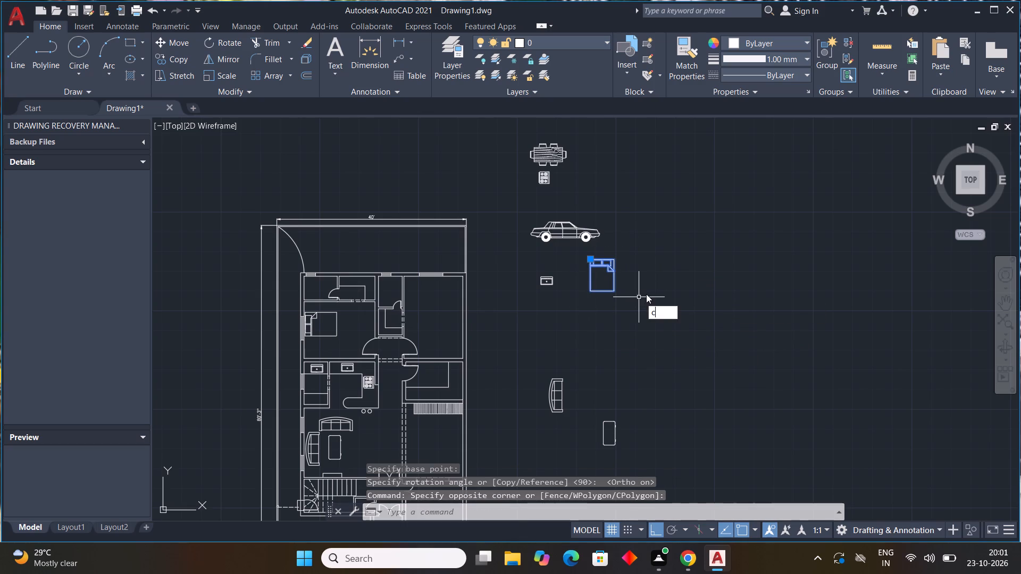
{"action": "key", "text": "o"}
{"action": "key", "text": "space"}
{"action": "left_click", "coordinate": [589, 267]}
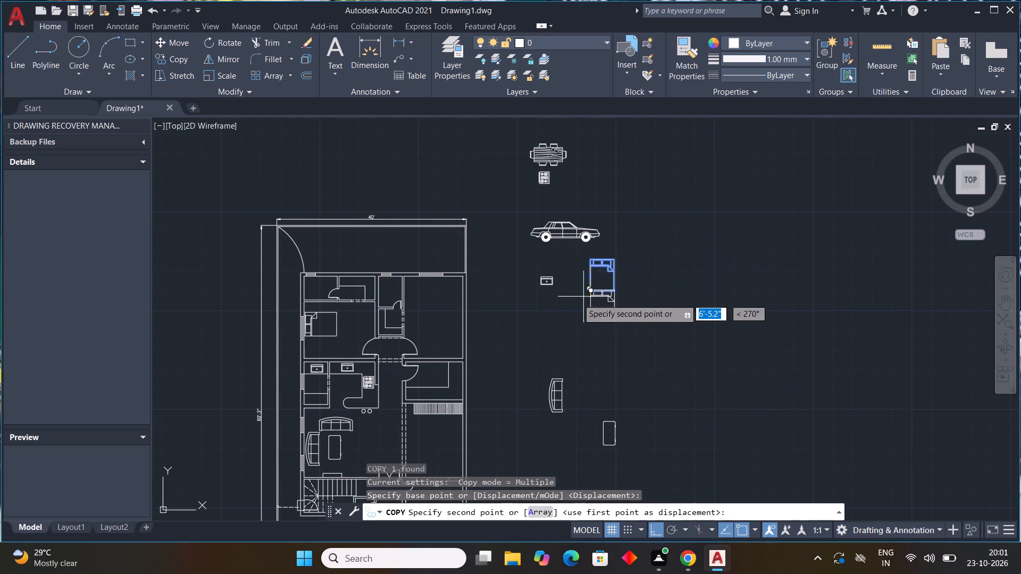
{"action": "key", "text": "F8"}
{"action": "scroll", "coordinate": [439, 299], "scroll_direction": "up", "scroll_amount": 3}
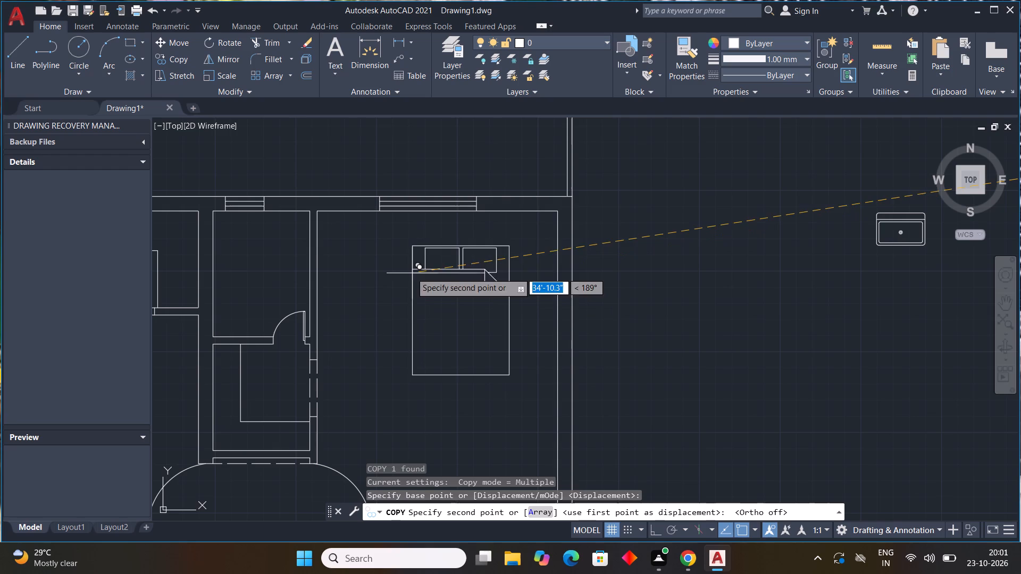
{"action": "left_click", "coordinate": [379, 244]}
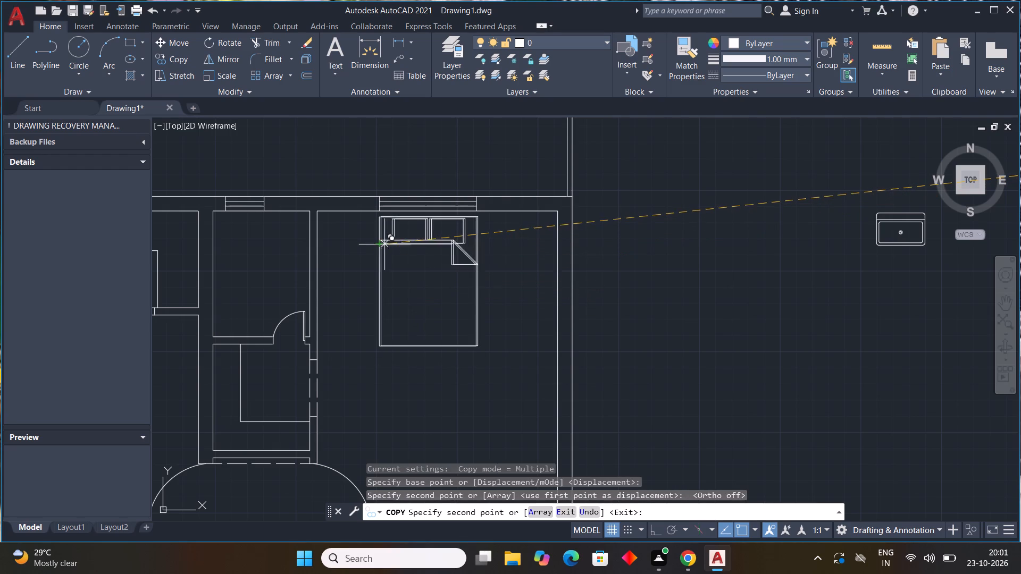
{"action": "key", "text": "Escape"}
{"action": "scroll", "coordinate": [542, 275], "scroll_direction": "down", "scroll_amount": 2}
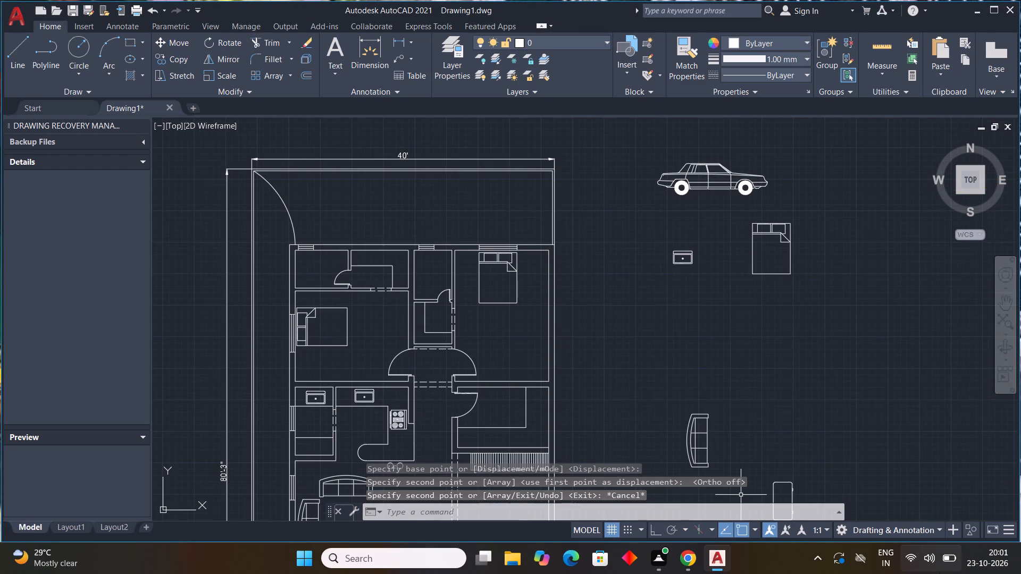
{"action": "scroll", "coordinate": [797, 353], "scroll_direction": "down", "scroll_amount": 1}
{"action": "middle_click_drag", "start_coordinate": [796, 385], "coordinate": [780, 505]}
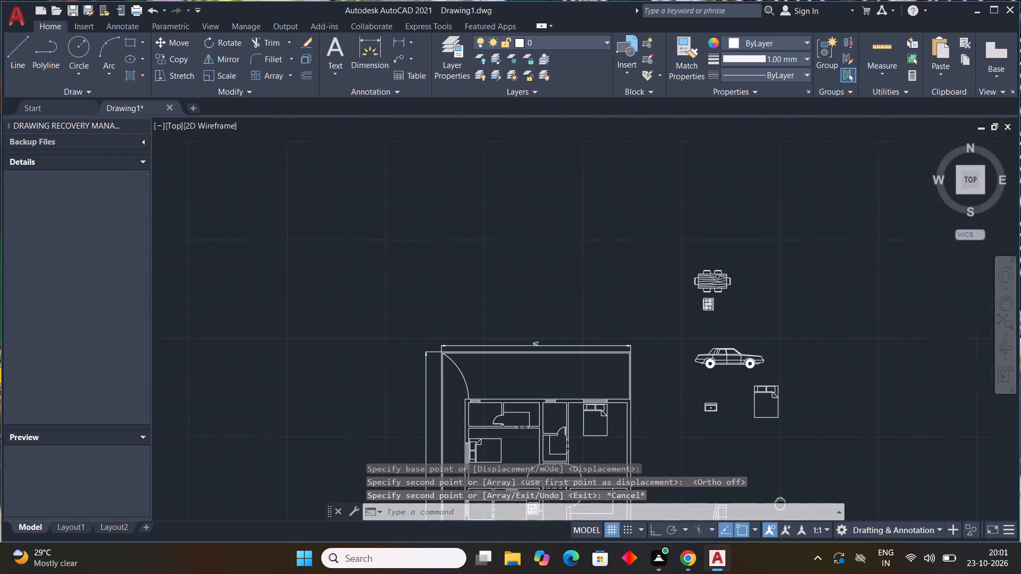
Delete the original stove block below the dining table beside the floor plan.
{"action": "middle_click_drag", "start_coordinate": [780, 505], "coordinate": [778, 510]}
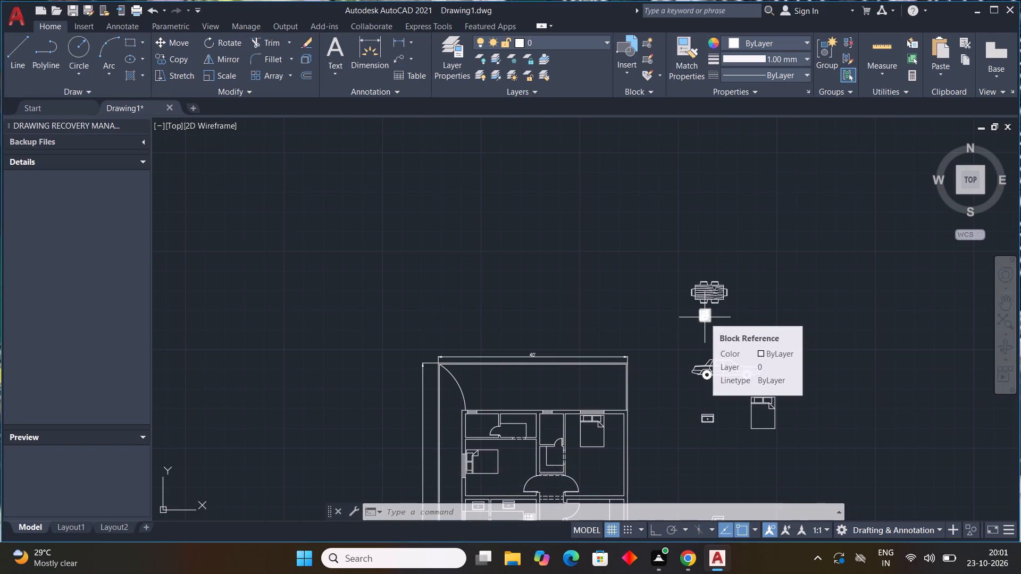
{"action": "left_click", "coordinate": [705, 317]}
{"action": "key", "text": "Delete"}
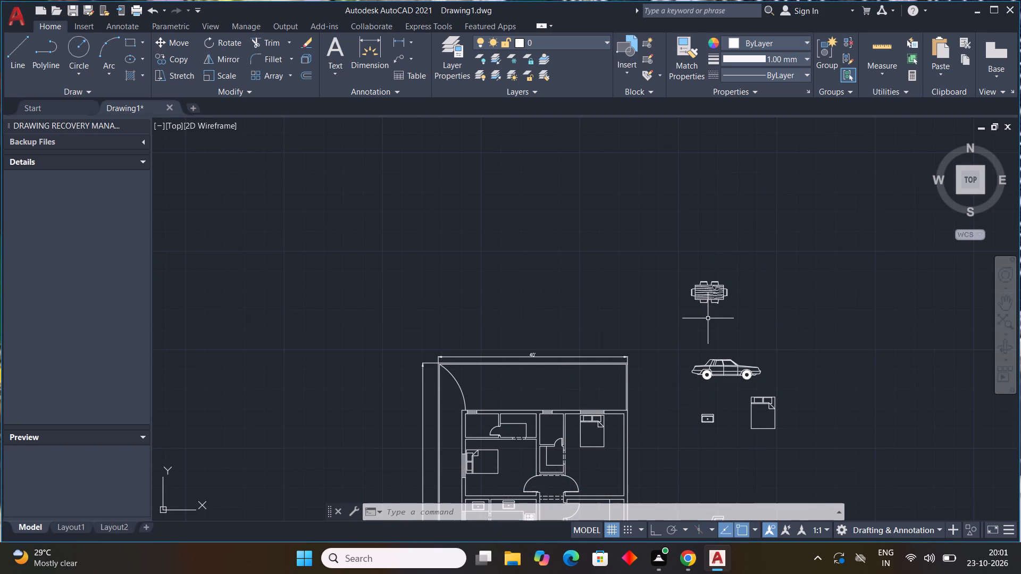
Rotate the original dining table block beside the floor plan 90 degrees clockwise with ortho on, so it runs north-south.
{"action": "left_click", "coordinate": [713, 301]}
{"action": "type", "text": "ro"}
{"action": "key", "text": "space"}
{"action": "left_click_drag", "start_coordinate": [722, 288], "coordinate": [723, 293]}
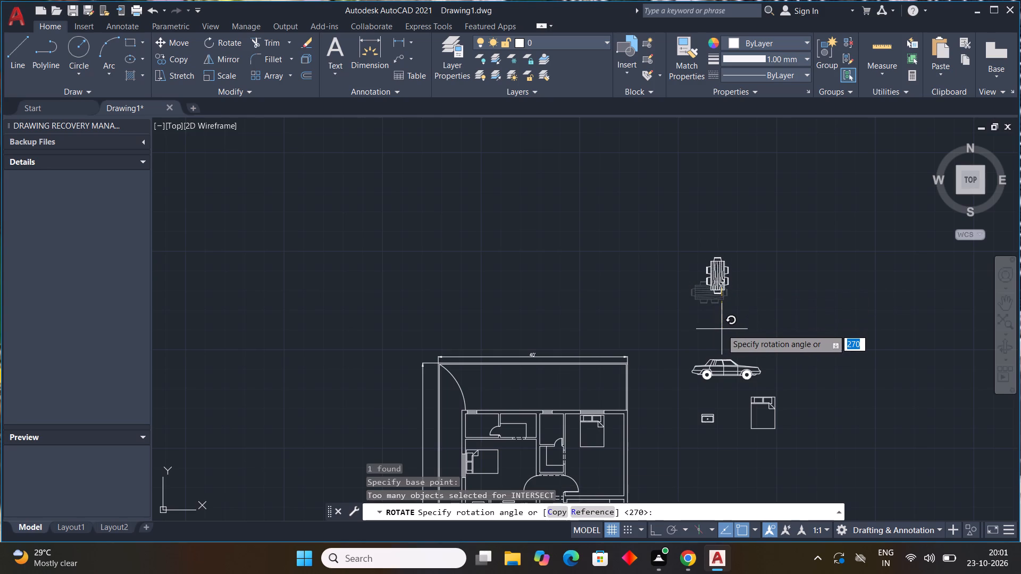
{"action": "key", "text": "F8"}
{"action": "left_click", "coordinate": [722, 329]}
Copy the rotated dining table into the east room south of the hatched strip, with ortho off.
{"action": "left_click", "coordinate": [715, 291]}
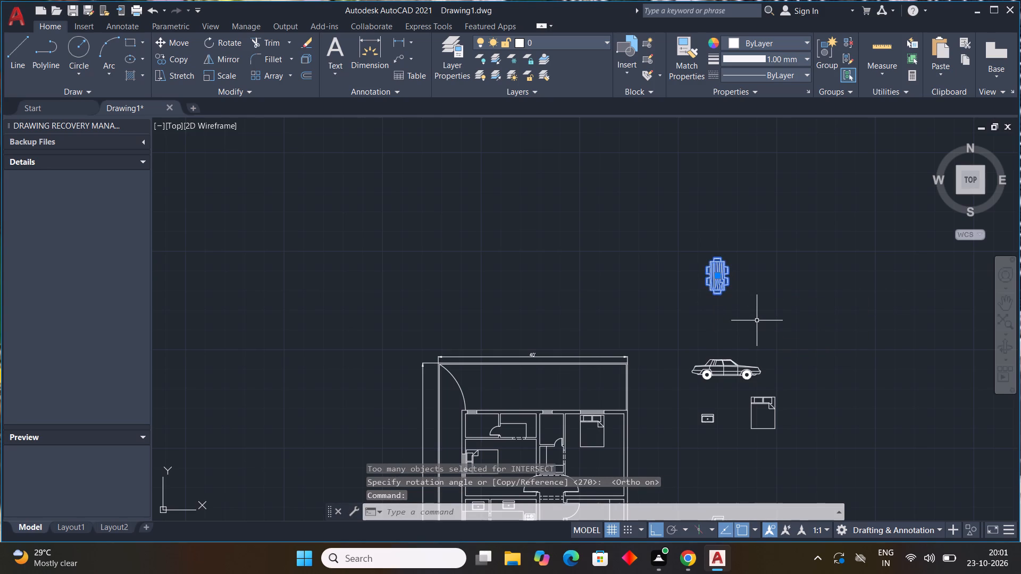
{"action": "key", "text": "c"}
{"action": "key", "text": "o"}
{"action": "key", "text": "space"}
{"action": "left_click", "coordinate": [707, 275]}
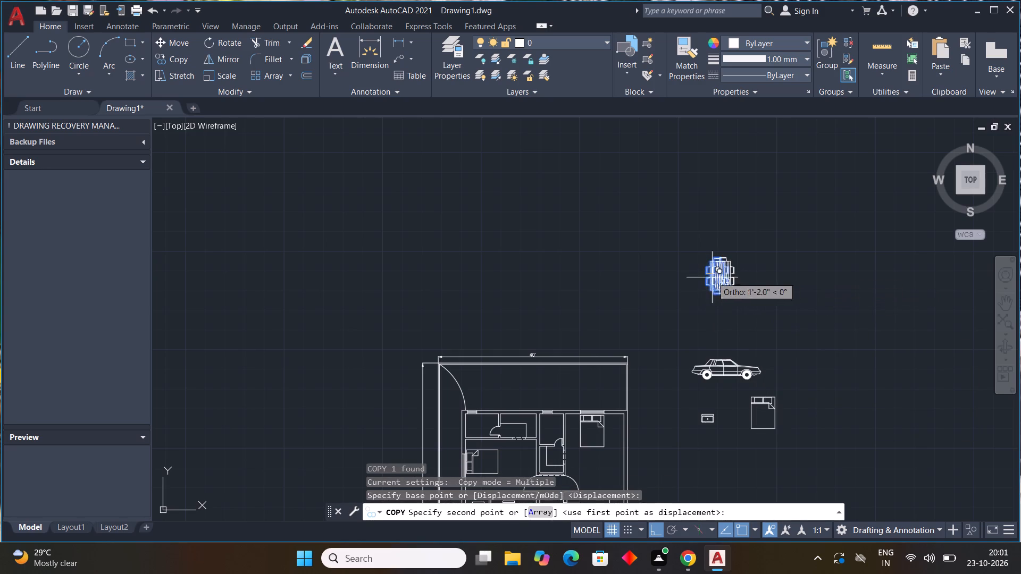
{"action": "key", "text": "F8"}
{"action": "middle_click_drag", "start_coordinate": [605, 442], "coordinate": [659, 377]}
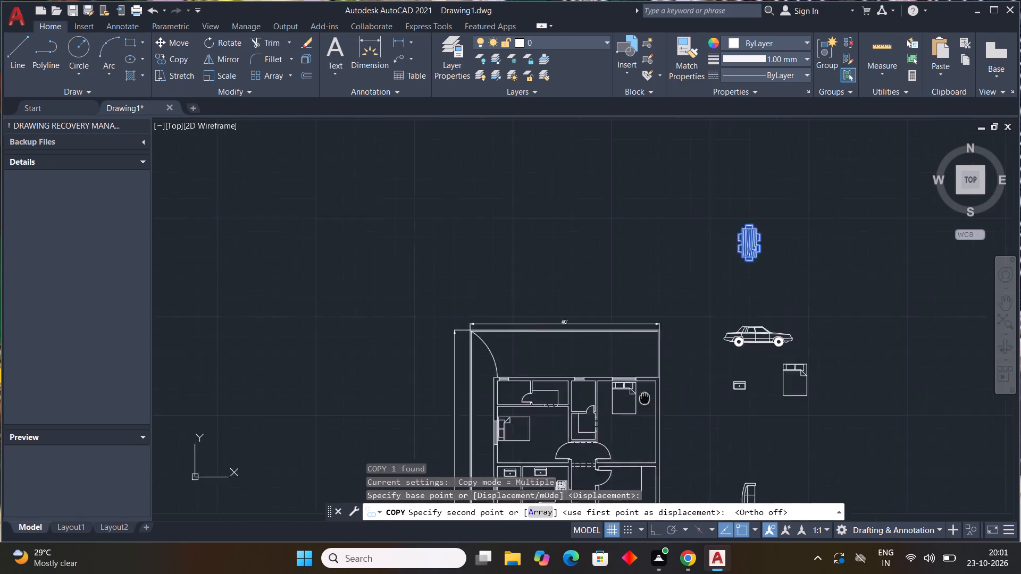
{"action": "middle_click_drag", "start_coordinate": [659, 377], "coordinate": [707, 214]}
{"action": "scroll", "coordinate": [694, 350], "scroll_direction": "up", "scroll_amount": 2}
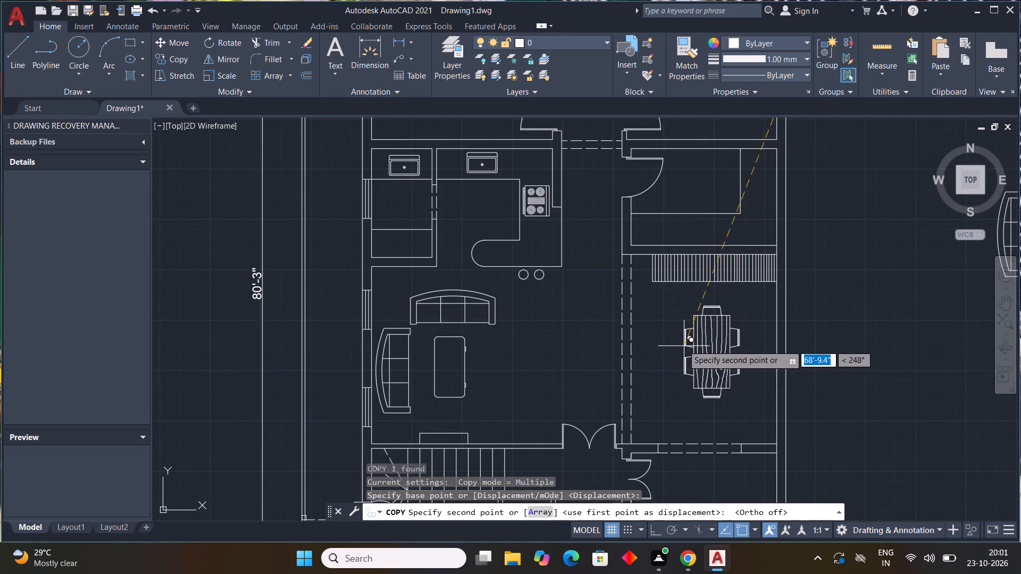
{"action": "left_click", "coordinate": [673, 350]}
{"action": "key", "text": "Escape"}
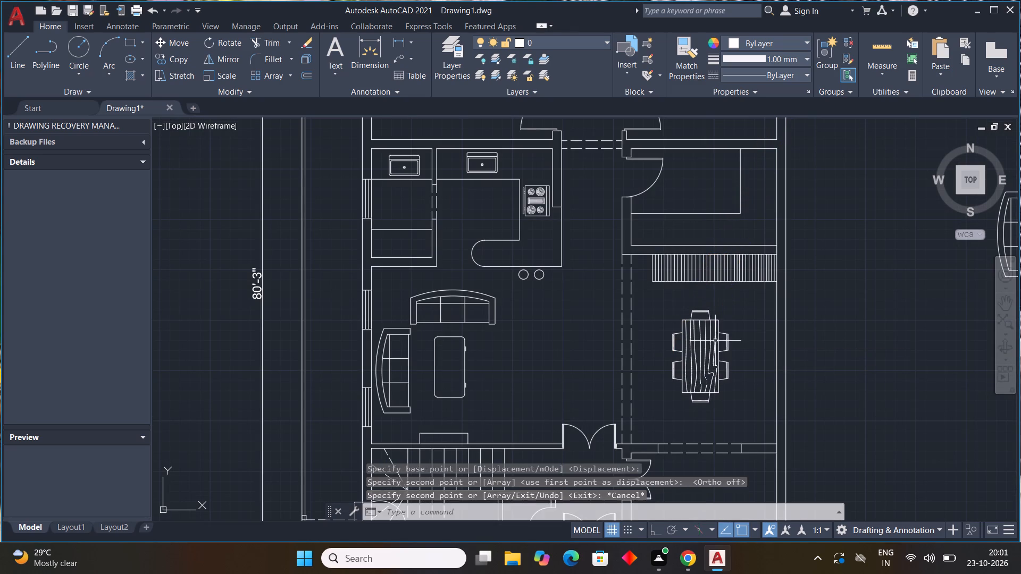
Rotate the original sofa block beside the floor plan 90 degrees counterclockwise with ortho on, so its back faces south.
{"action": "scroll", "coordinate": [729, 349], "scroll_direction": "down", "scroll_amount": 3}
{"action": "middle_click_drag", "start_coordinate": [831, 377], "coordinate": [789, 308]}
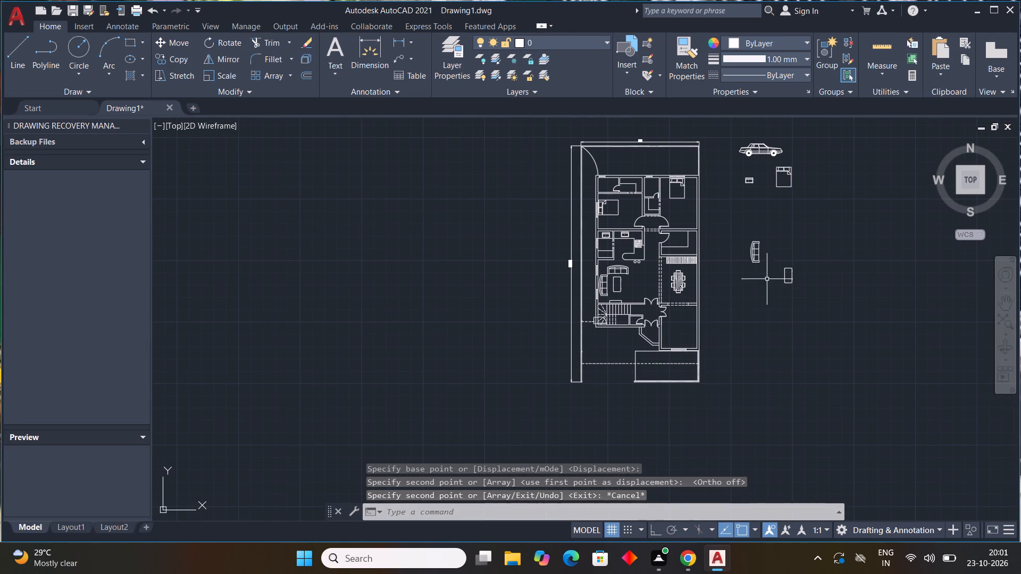
{"action": "left_click", "coordinate": [760, 258]}
{"action": "type", "text": "ro"}
{"action": "key", "text": "space"}
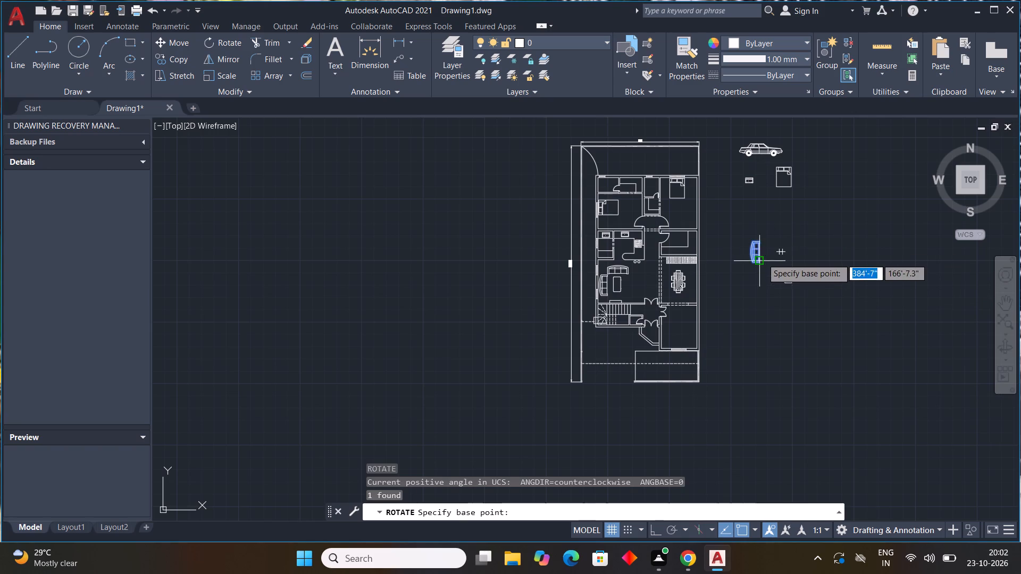
{"action": "left_click_drag", "start_coordinate": [762, 258], "coordinate": [771, 257]}
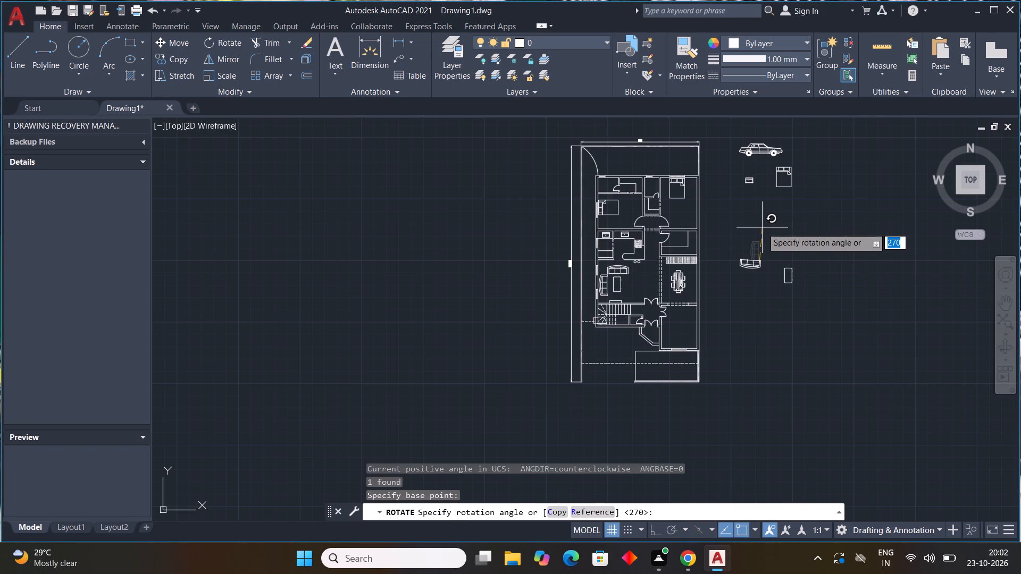
{"action": "key", "text": "F8"}
{"action": "left_click", "coordinate": [762, 227]}
Copy the rotated sofa block beside the floor plan, using a base point at its middle.
{"action": "left_click", "coordinate": [764, 257]}
{"action": "left_click", "coordinate": [747, 283]}
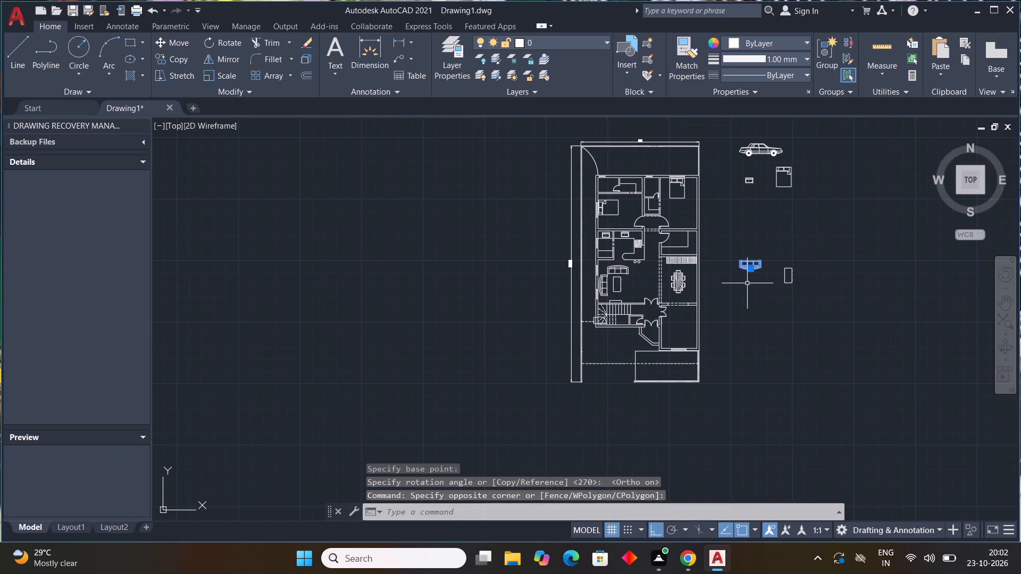
{"action": "key", "text": "c"}
{"action": "type", "text": "o"}
{"action": "key", "text": "space"}
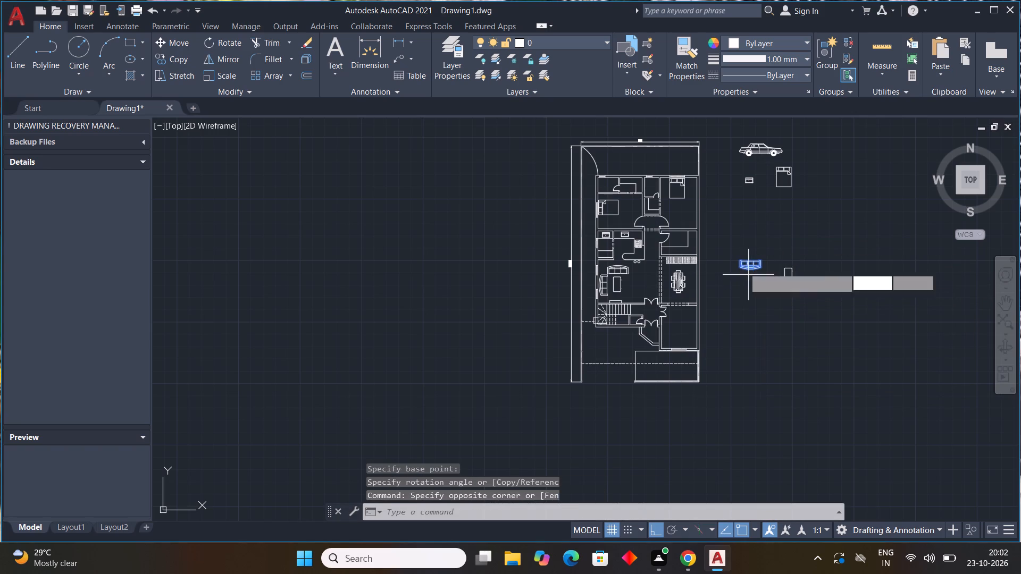
{"action": "left_click_drag", "start_coordinate": [750, 265], "coordinate": [746, 289]}
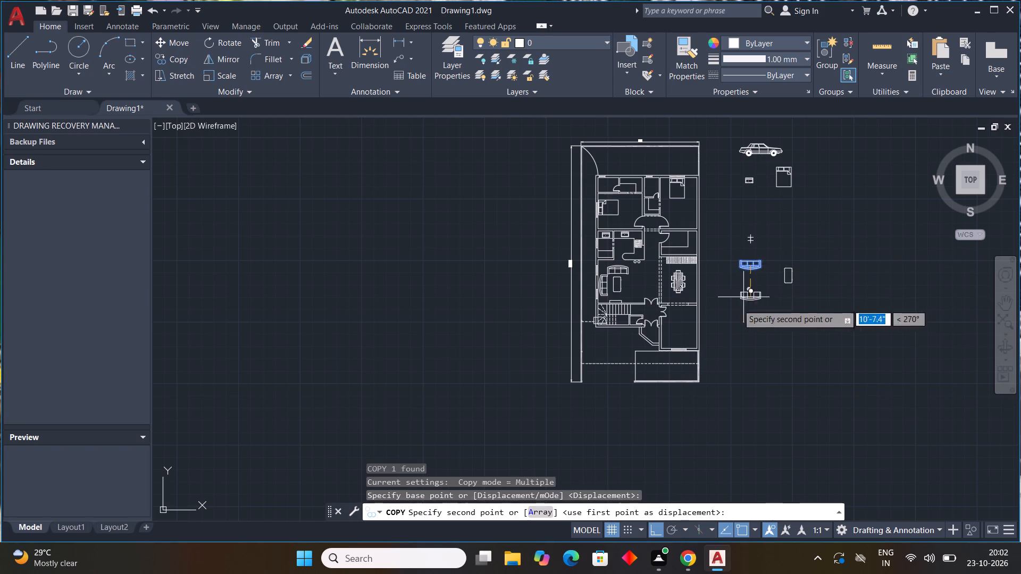
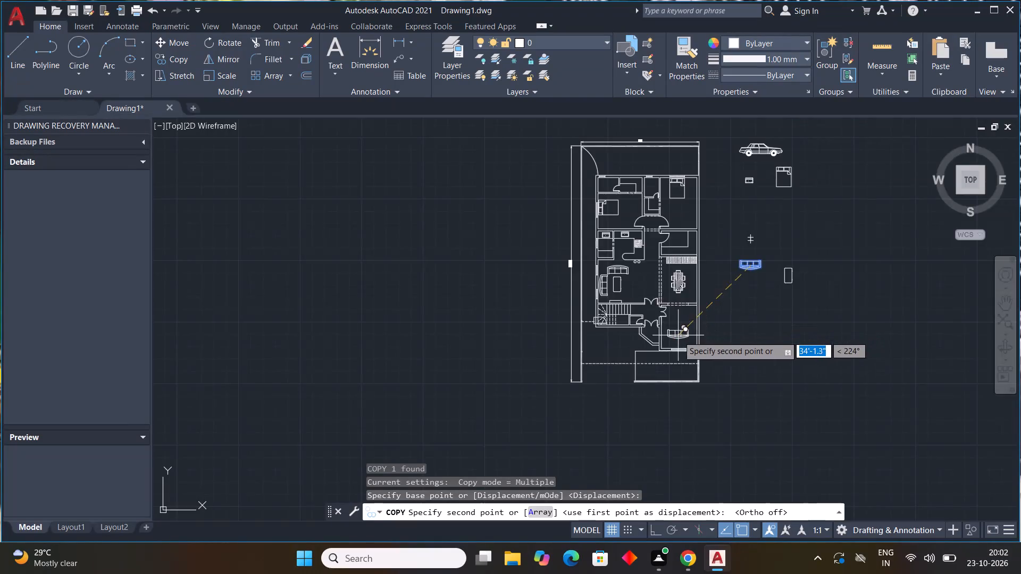
Place the sofa copy in the southeast room, with its back against the south wall.
{"action": "scroll", "coordinate": [678, 336], "scroll_direction": "up", "scroll_amount": 3}
{"action": "middle_click_drag", "start_coordinate": [682, 365], "coordinate": [672, 338]}
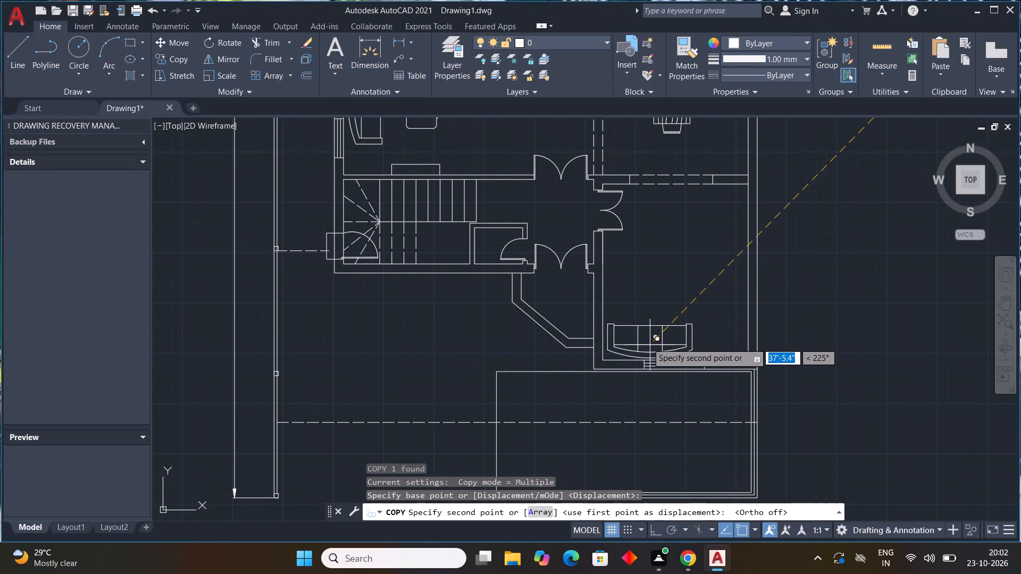
{"action": "left_click", "coordinate": [653, 343]}
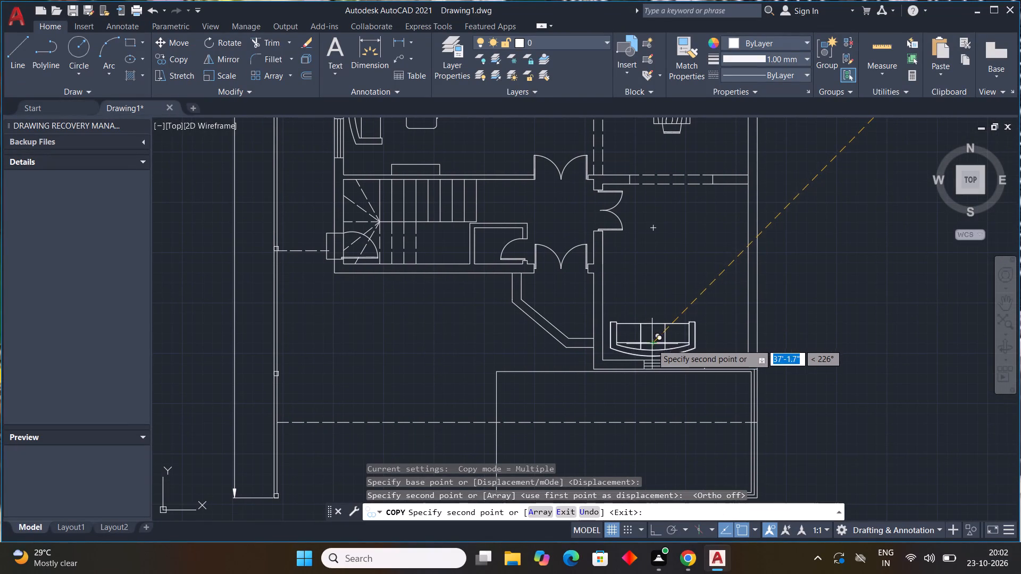
{"action": "key", "text": "Escape"}
Rotate the original sofa block beside the floor plan 90 degrees counterclockwise with ortho on, so its back faces east.
{"action": "middle_click_drag", "start_coordinate": [906, 303], "coordinate": [614, 413]}
{"action": "scroll", "coordinate": [615, 413], "scroll_direction": "down", "scroll_amount": 2}
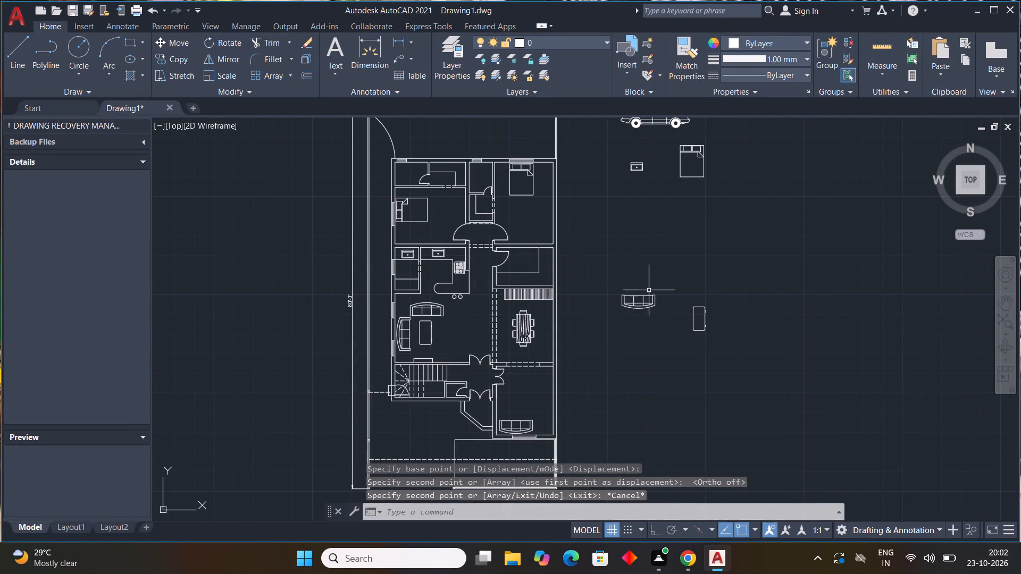
{"action": "left_click_drag", "start_coordinate": [649, 285], "coordinate": [640, 330]}
{"action": "left_click", "coordinate": [626, 353]}
{"action": "type", "text": "ro"}
{"action": "key", "text": "space"}
{"action": "left_click", "coordinate": [650, 305]}
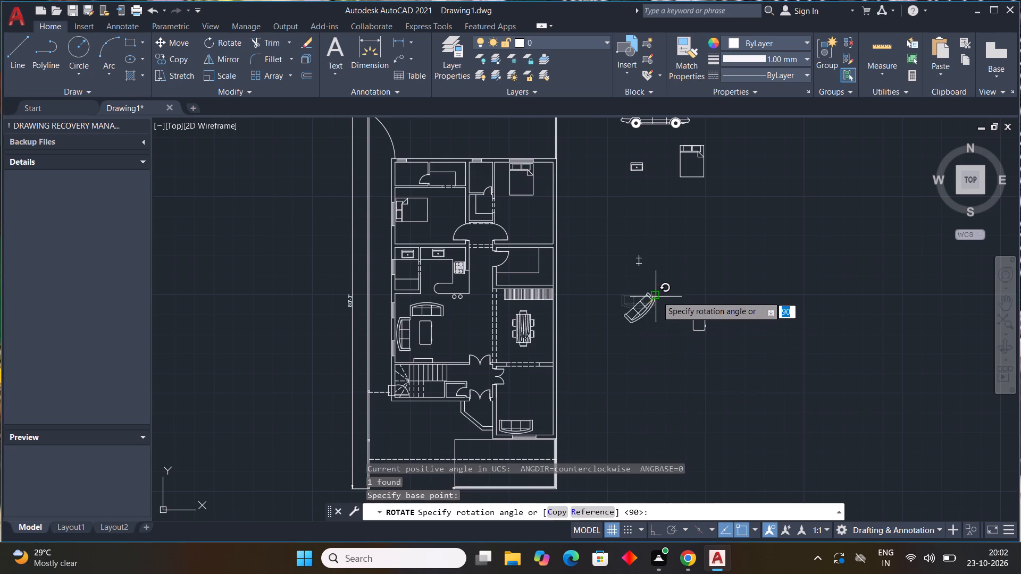
{"action": "key", "text": "F8"}
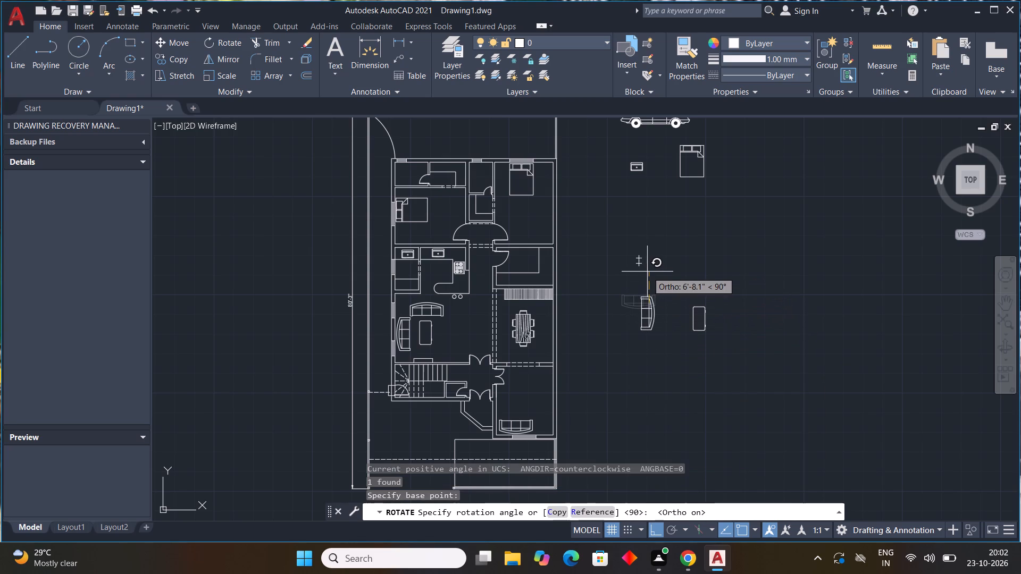
{"action": "left_click", "coordinate": [647, 272]}
Copy the rotated sofa into the southeast room along its east wall, with ortho off.
{"action": "left_click_drag", "start_coordinate": [662, 274], "coordinate": [660, 321]}
{"action": "left_click", "coordinate": [634, 354]}
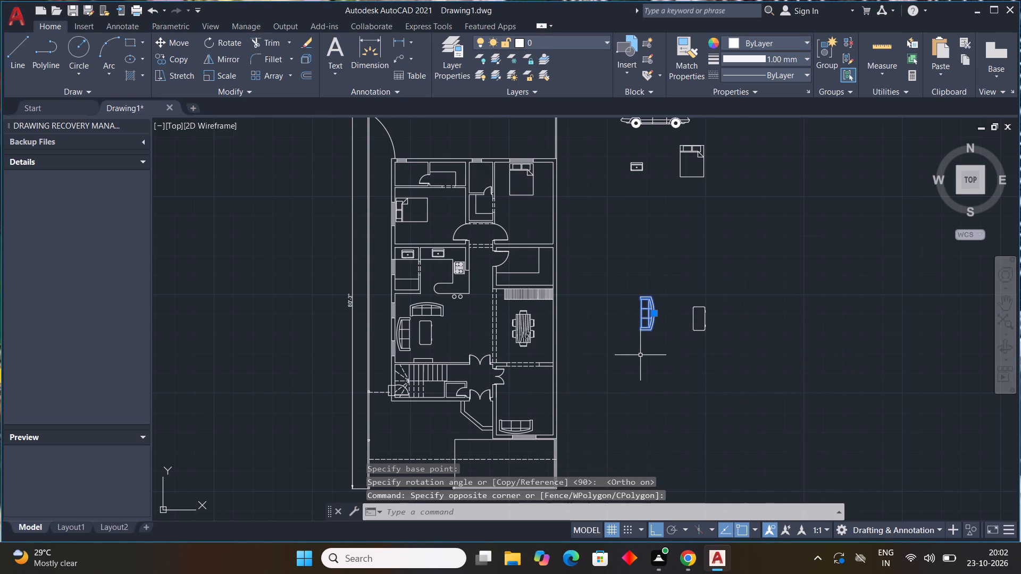
{"action": "key", "text": "c"}
{"action": "key", "text": "o"}
{"action": "key", "text": "space"}
{"action": "left_click_drag", "start_coordinate": [640, 309], "coordinate": [638, 324]}
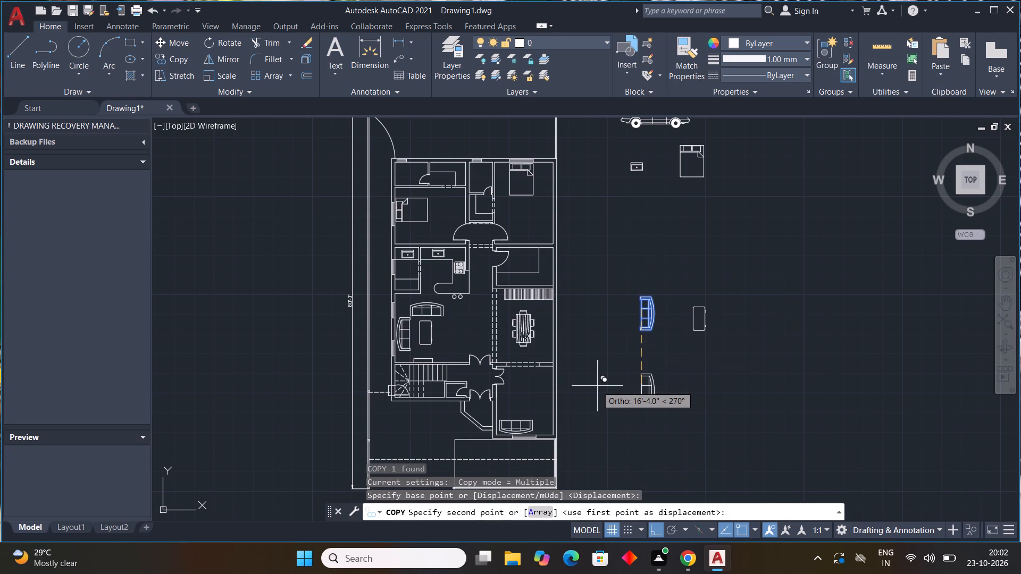
{"action": "key", "text": "F8"}
{"action": "scroll", "coordinate": [543, 404], "scroll_direction": "up", "scroll_amount": 3}
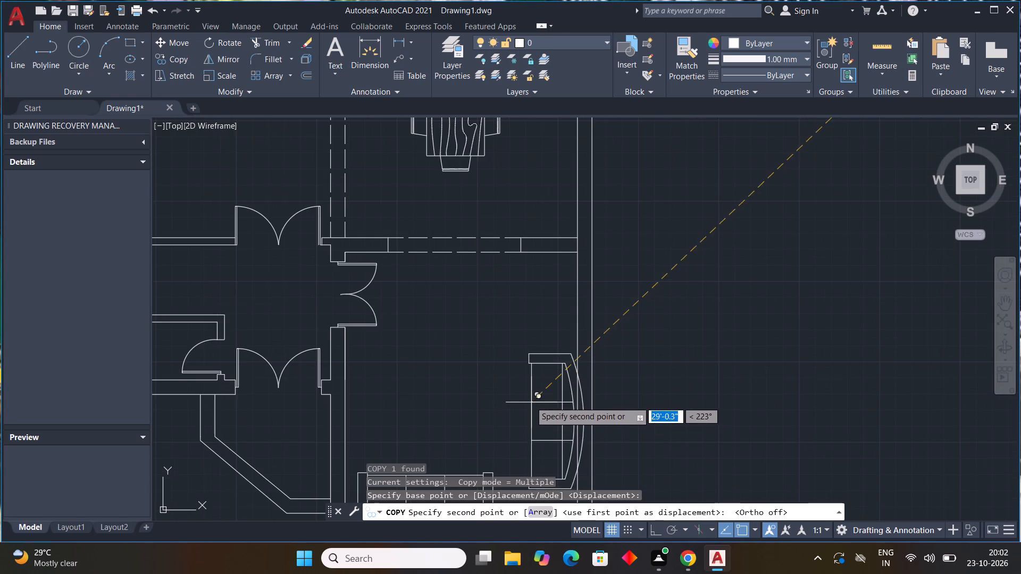
{"action": "middle_click_drag", "start_coordinate": [530, 401], "coordinate": [541, 336]}
{"action": "left_click", "coordinate": [522, 322]}
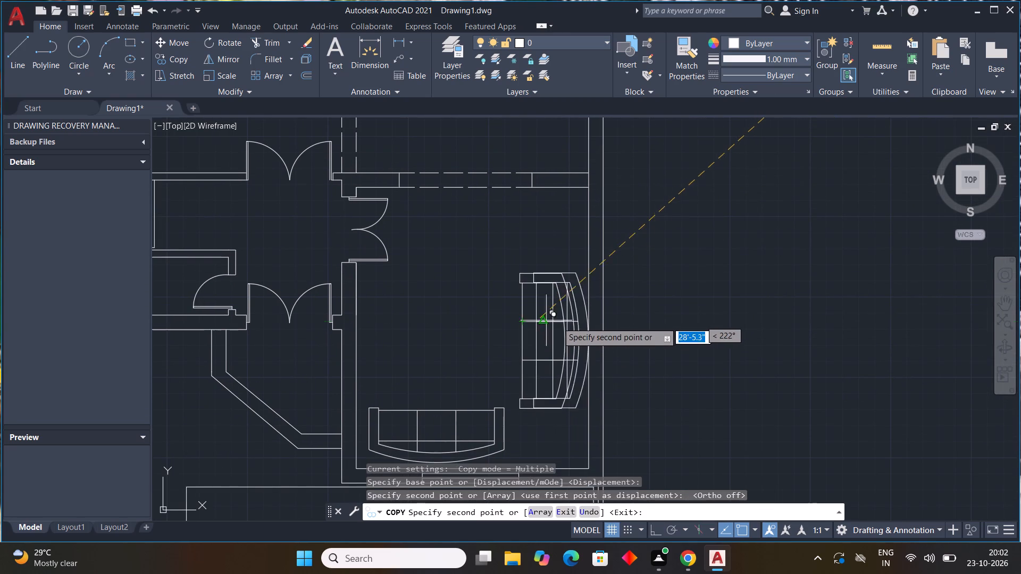
{"action": "key", "text": "Escape"}
Copy the original car block twice into the open parking area south of the staircase, one car above the other.
{"action": "scroll", "coordinate": [592, 335], "scroll_direction": "down", "scroll_amount": 2}
{"action": "scroll", "coordinate": [638, 345], "scroll_direction": "down", "scroll_amount": 2}
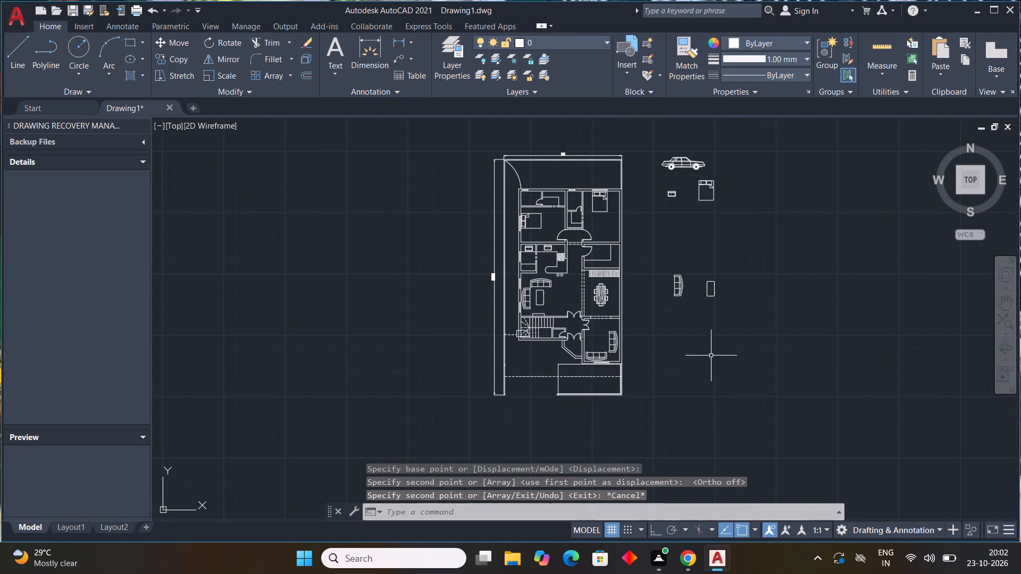
{"action": "middle_click_drag", "start_coordinate": [729, 310], "coordinate": [753, 442]}
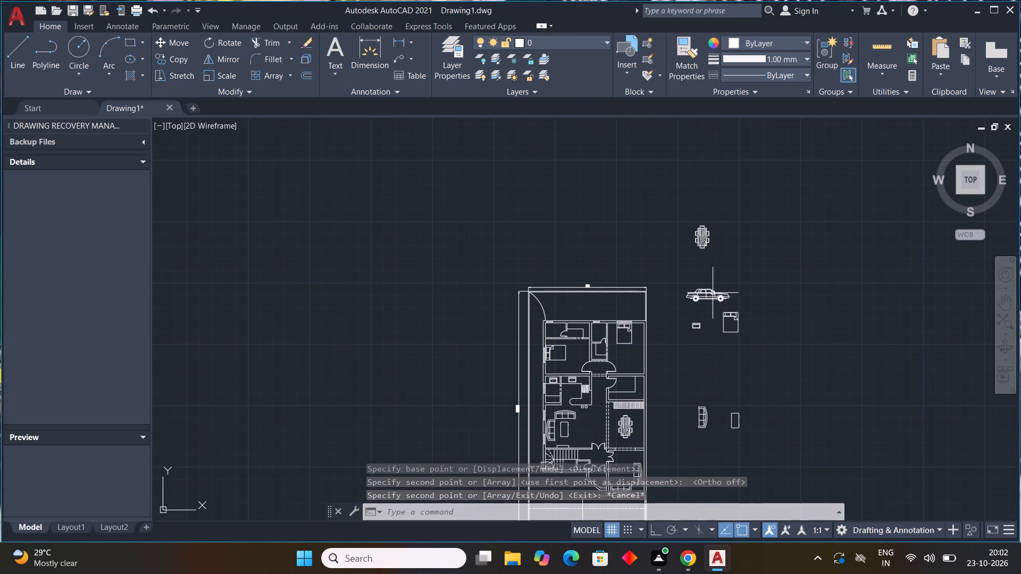
{"action": "left_click", "coordinate": [719, 293]}
{"action": "scroll", "coordinate": [789, 349], "scroll_direction": "down", "scroll_amount": 1}
{"action": "middle_click_drag", "start_coordinate": [789, 349], "coordinate": [780, 295]}
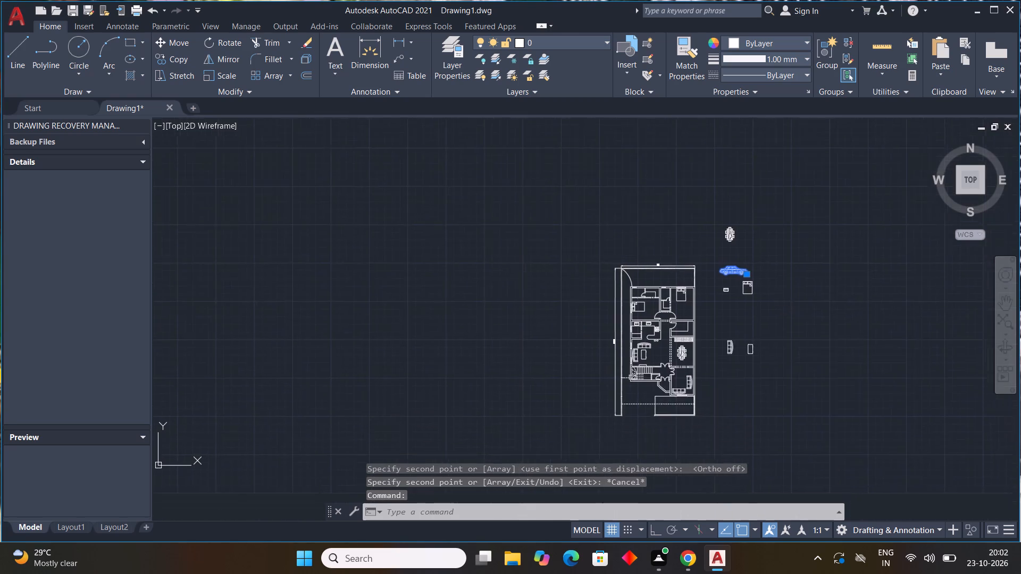
{"action": "middle_click_drag", "start_coordinate": [780, 295], "coordinate": [756, 271]}
{"action": "key", "text": "c"}
{"action": "key", "text": "o"}
{"action": "key", "text": "space"}
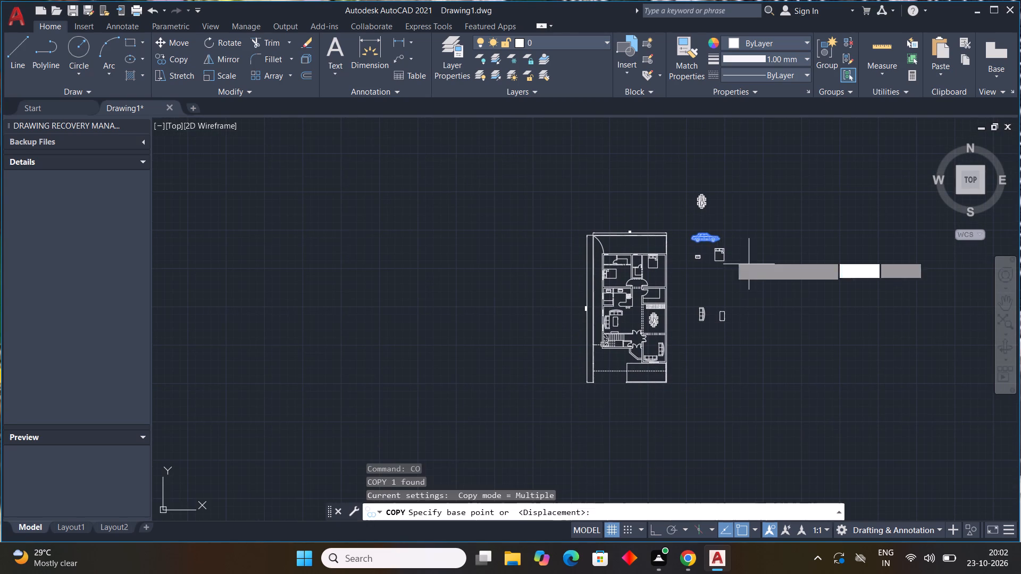
{"action": "left_click_drag", "start_coordinate": [705, 241], "coordinate": [700, 256]}
{"action": "scroll", "coordinate": [623, 358], "scroll_direction": "up", "scroll_amount": 3}
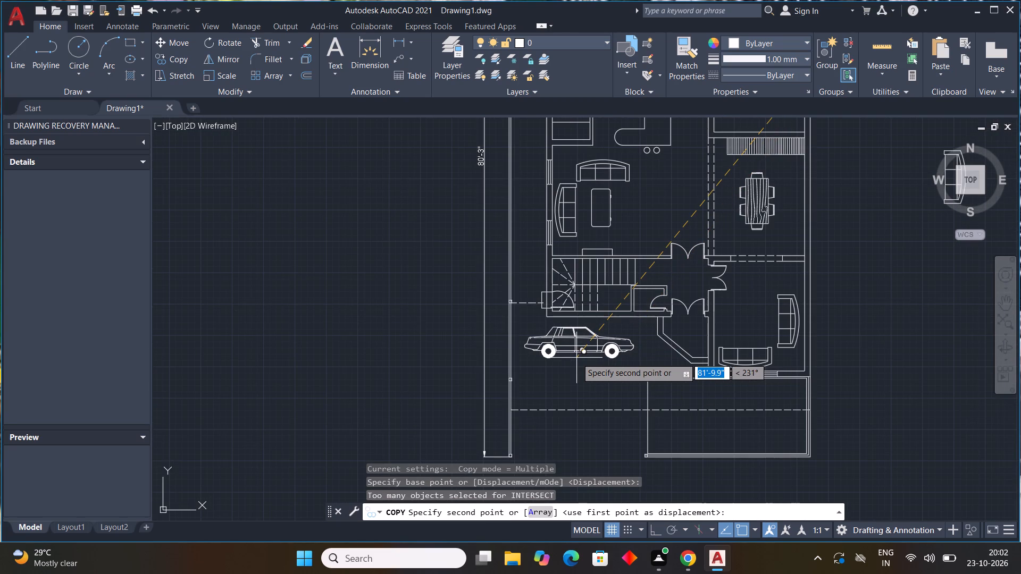
{"action": "left_click", "coordinate": [576, 362]}
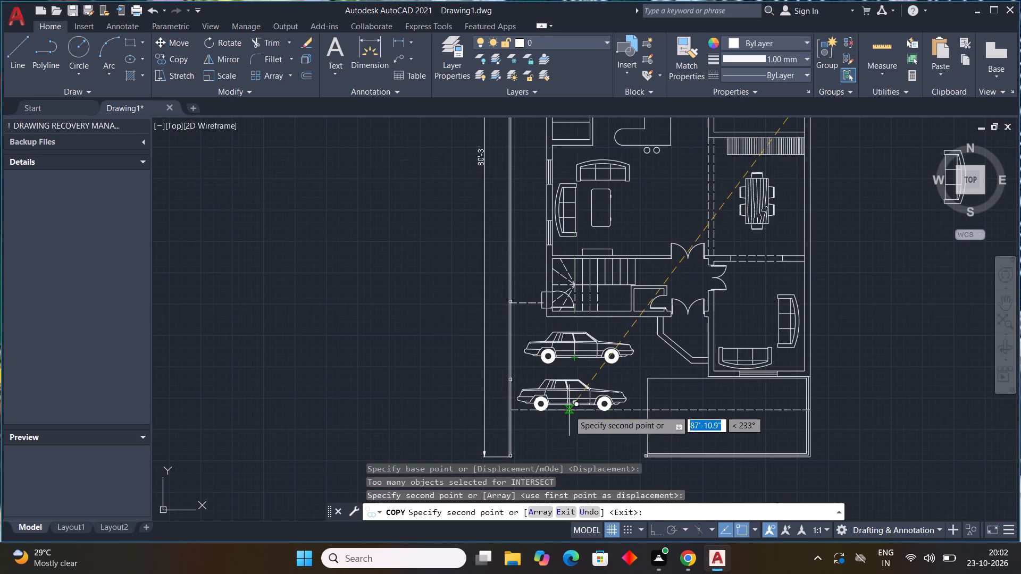
{"action": "scroll", "coordinate": [567, 406], "scroll_direction": "up", "scroll_amount": 2}
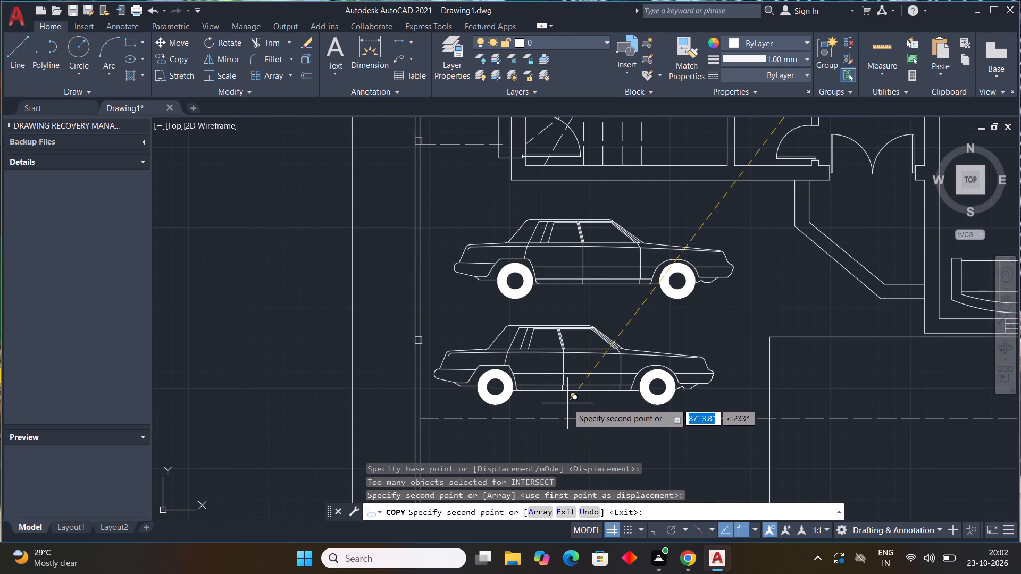
{"action": "left_click", "coordinate": [567, 403]}
{"action": "key", "text": "Escape"}
{"action": "key", "text": "Escape"}
{"action": "key", "text": "Escape"}
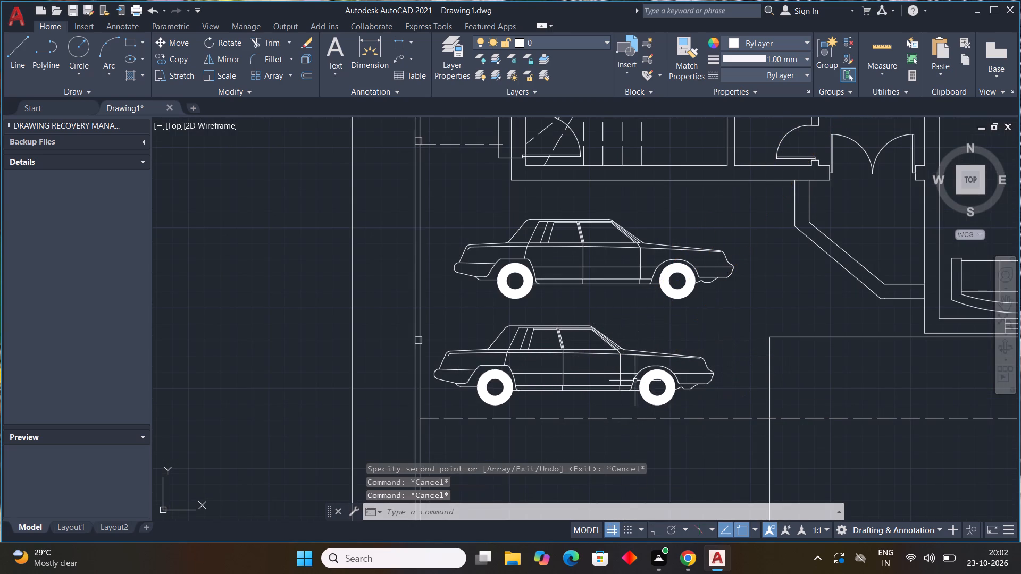
Delete all the leftover original furniture and car blocks east of the floor plan.
{"action": "scroll", "coordinate": [635, 381], "scroll_direction": "down", "scroll_amount": 3}
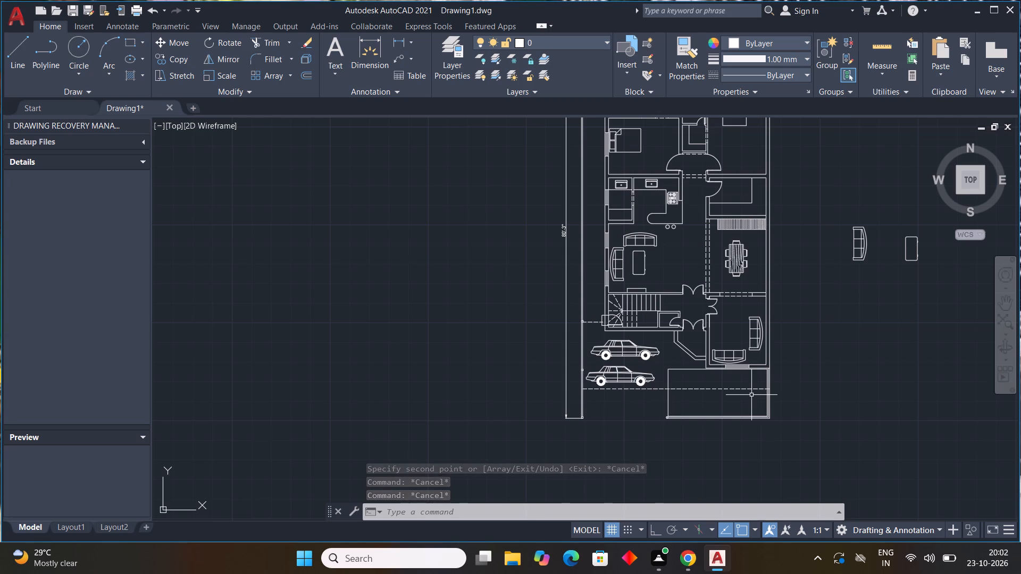
{"action": "scroll", "coordinate": [835, 354], "scroll_direction": "down", "scroll_amount": 2}
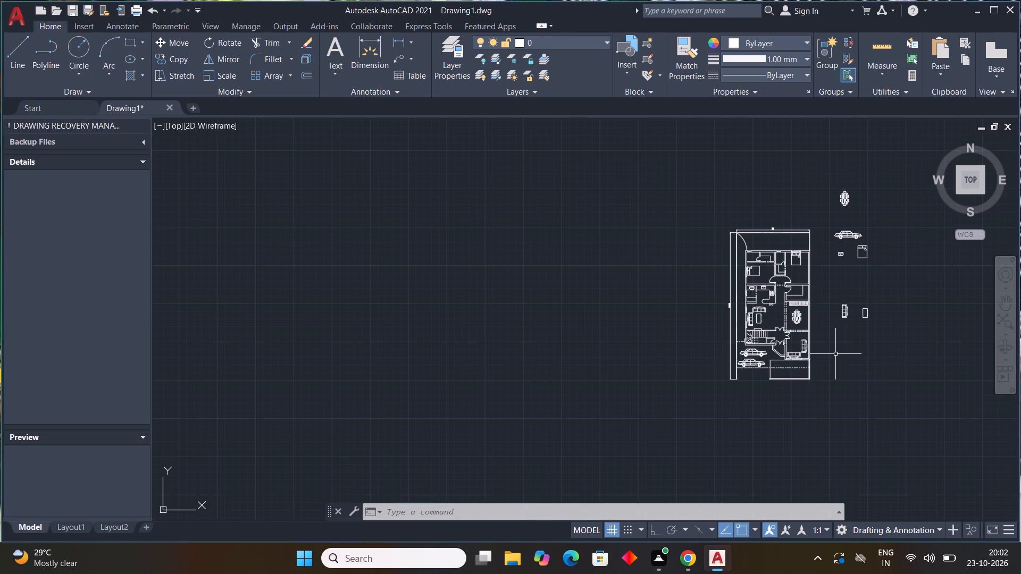
{"action": "middle_click_drag", "start_coordinate": [834, 354], "coordinate": [725, 462]}
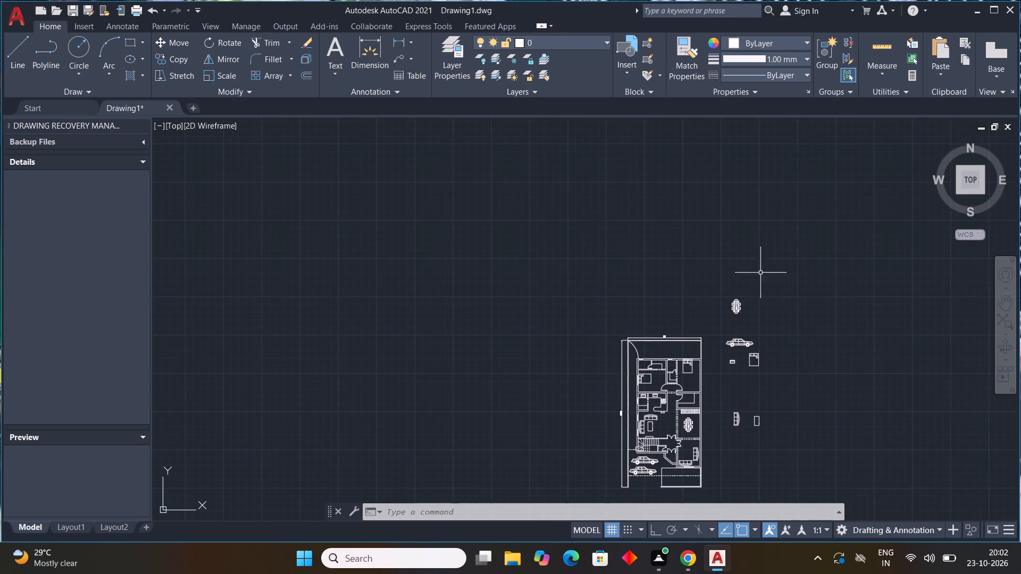
{"action": "left_click_drag", "start_coordinate": [761, 273], "coordinate": [763, 325]}
{"action": "left_click", "coordinate": [727, 451]}
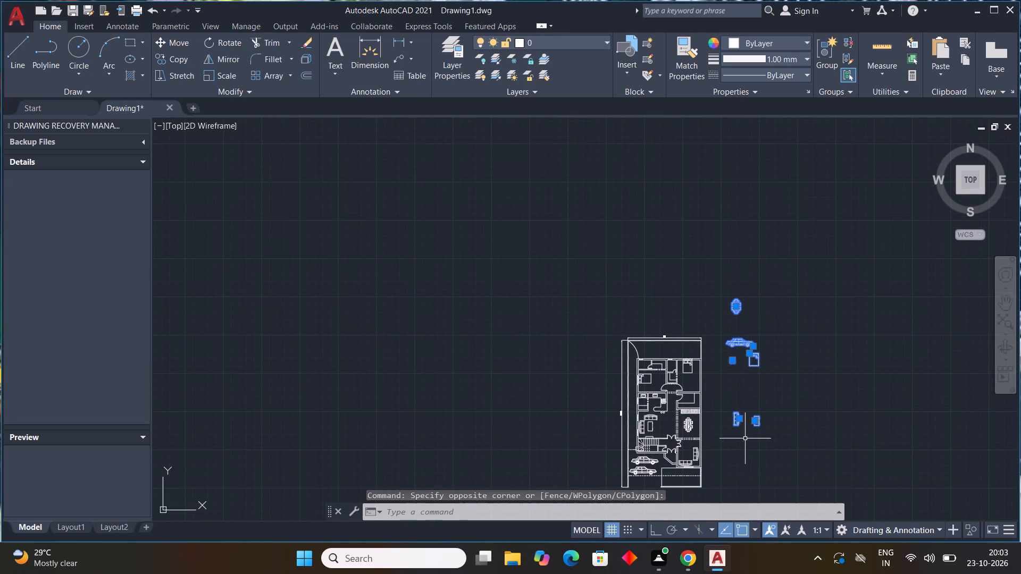
{"action": "key", "text": "Delete"}
Add a multiline text label reading BATH-02 with 7'X5' on the second line in the northwest bathroom.
{"action": "scroll", "coordinate": [760, 463], "scroll_direction": "down", "scroll_amount": 1}
{"action": "middle_click_drag", "start_coordinate": [757, 450], "coordinate": [735, 322]}
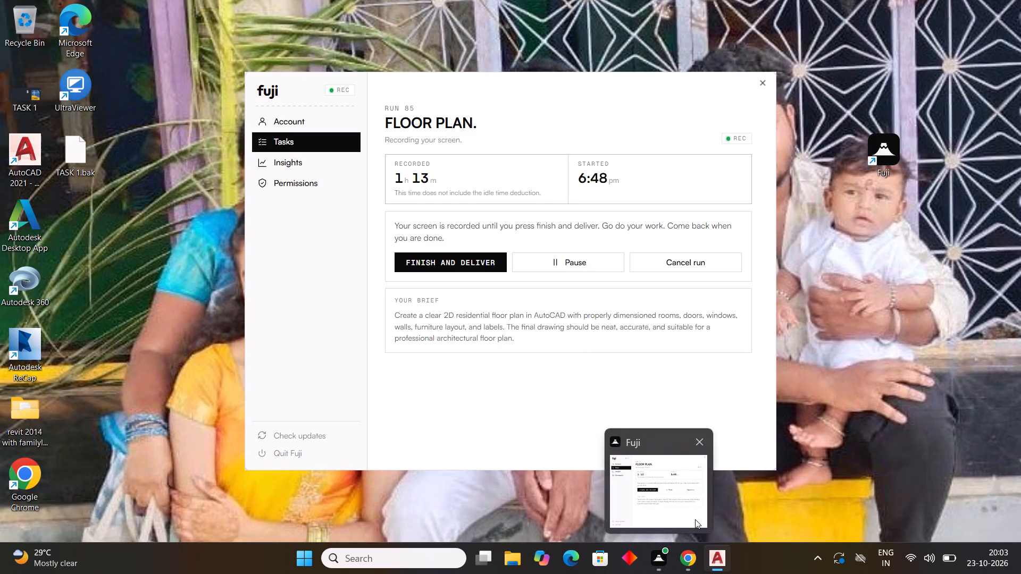
{"action": "left_click", "coordinate": [743, 486]}
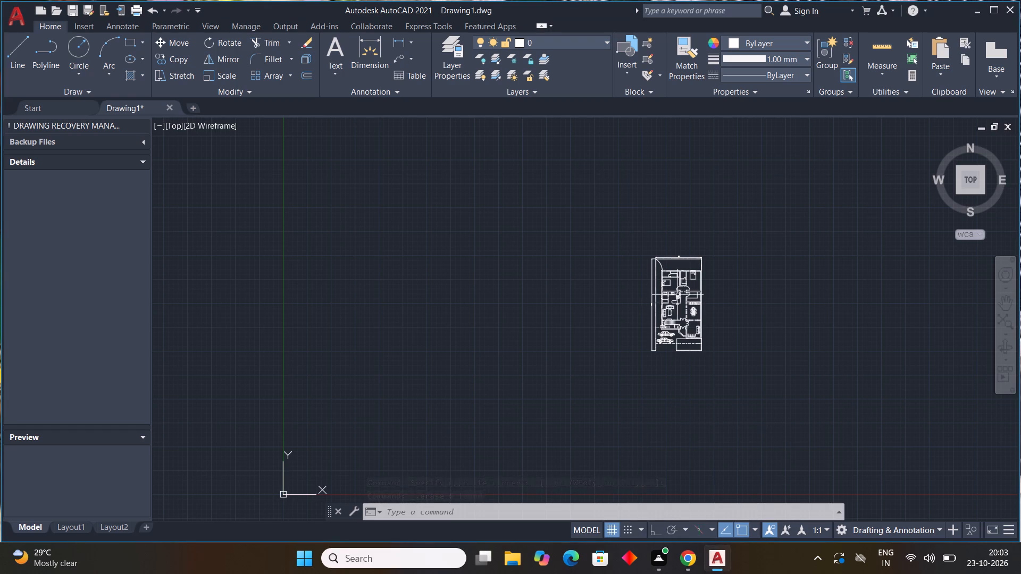
{"action": "scroll", "coordinate": [677, 294], "scroll_direction": "up", "scroll_amount": 2}
{"action": "middle_click_drag", "start_coordinate": [679, 294], "coordinate": [597, 336]}
{"action": "scroll", "coordinate": [607, 278], "scroll_direction": "up", "scroll_amount": 3}
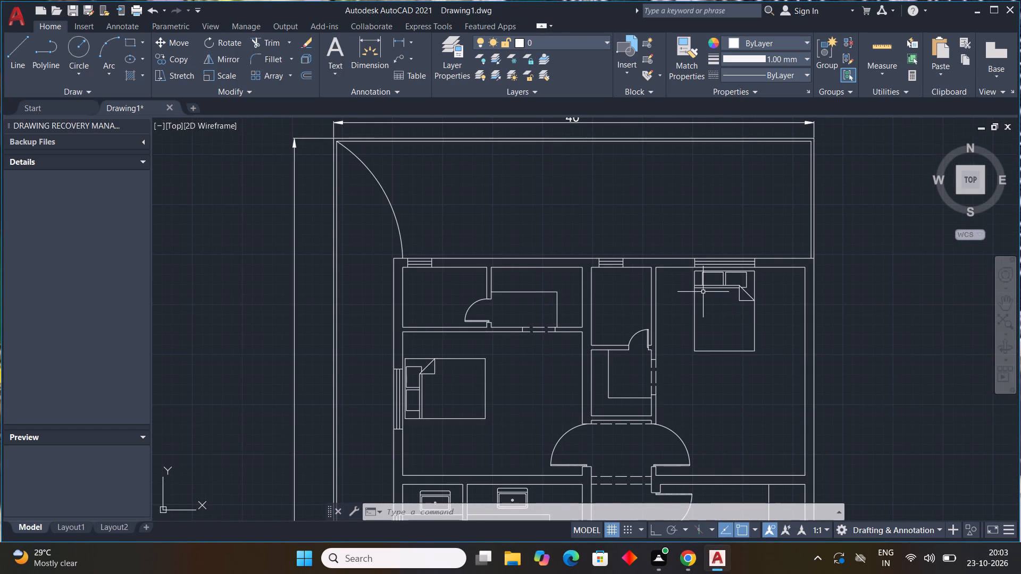
{"action": "left_click", "coordinate": [334, 49]}
{"action": "middle_click_drag", "start_coordinate": [482, 180], "coordinate": [450, 139]}
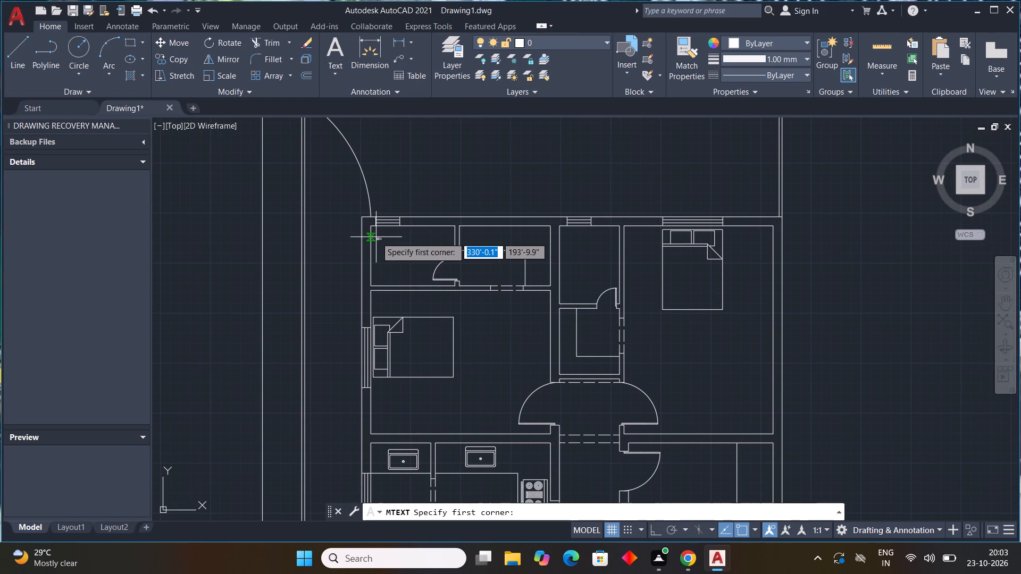
{"action": "scroll", "coordinate": [380, 235], "scroll_direction": "up", "scroll_amount": 1}
{"action": "left_click", "coordinate": [376, 238]}
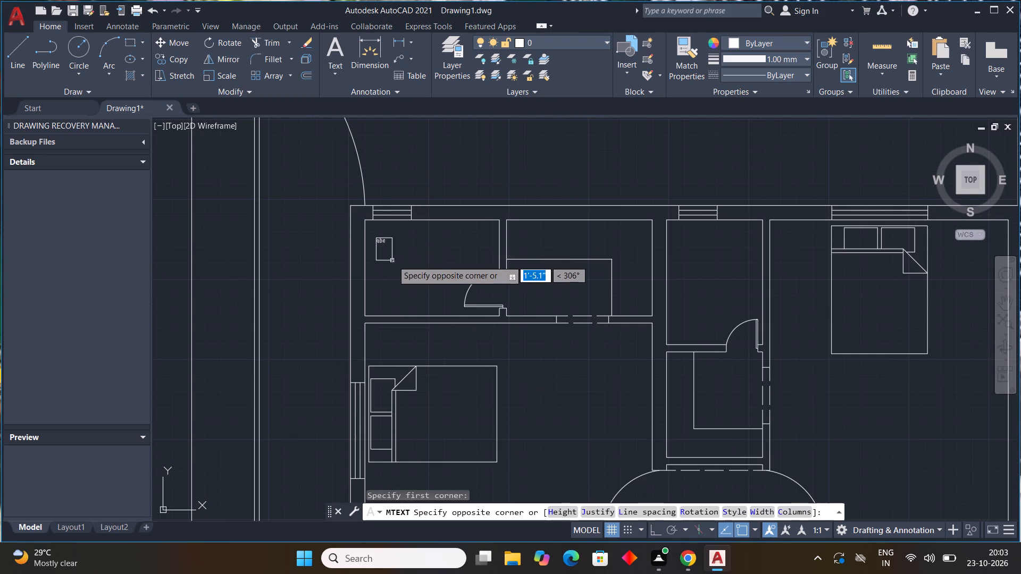
{"action": "left_click", "coordinate": [477, 274]}
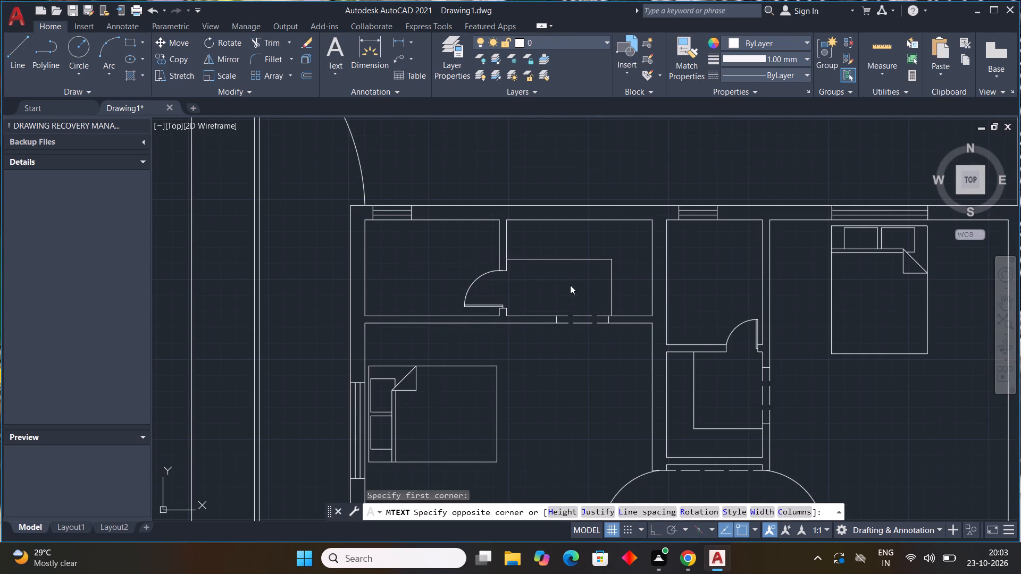
{"action": "type", "text": "bath"}
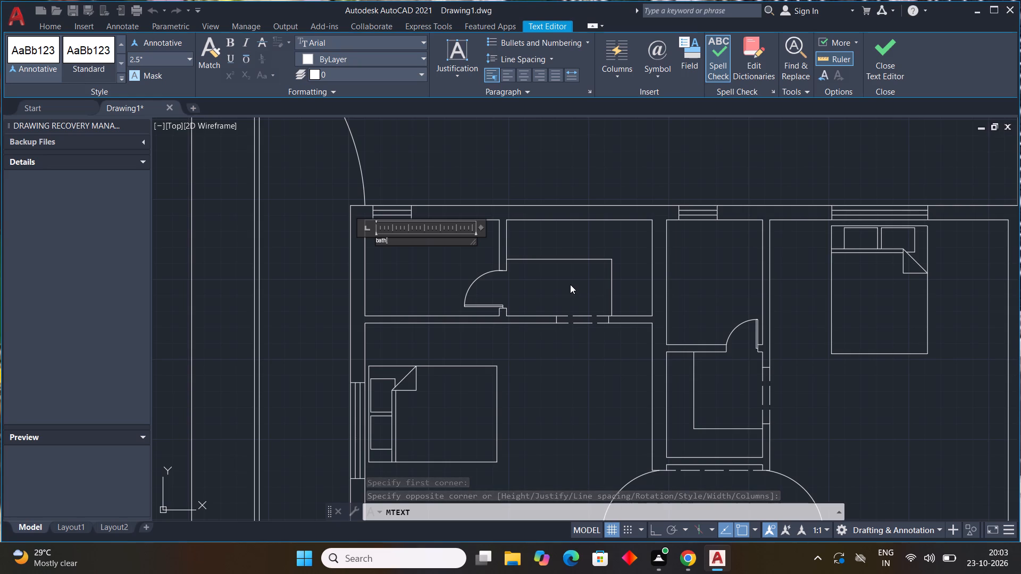
{"action": "key", "text": "BackSpace"}
{"action": "key", "text": "BackSpace"}
{"action": "key", "text": "BackSpace"}
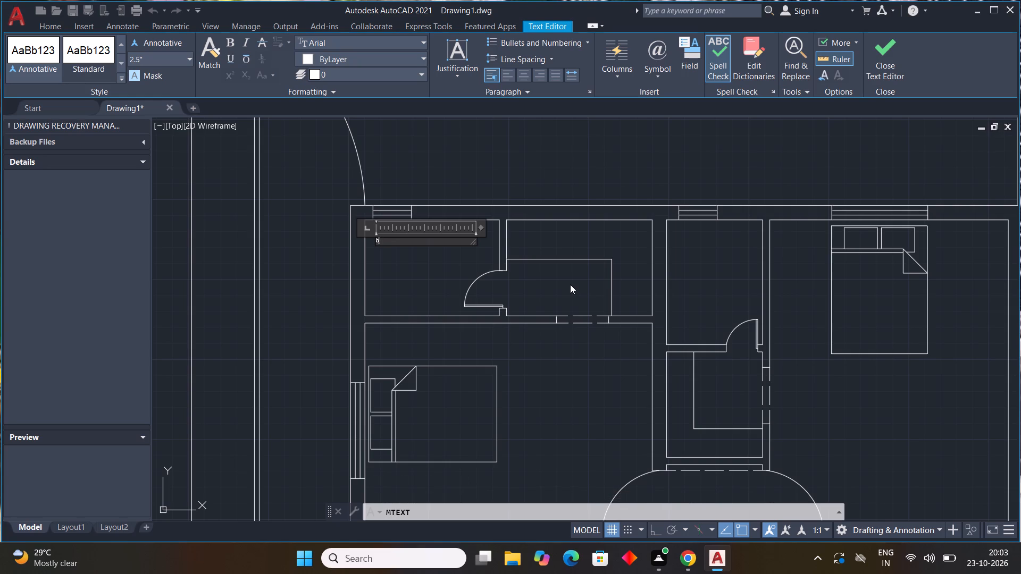
{"action": "key", "text": "BackSpace"}
{"action": "type", "text": "BATH"}
{"action": "type", "text": "-0"}
{"action": "key", "text": "2"}
{"action": "key", "text": "Return"}
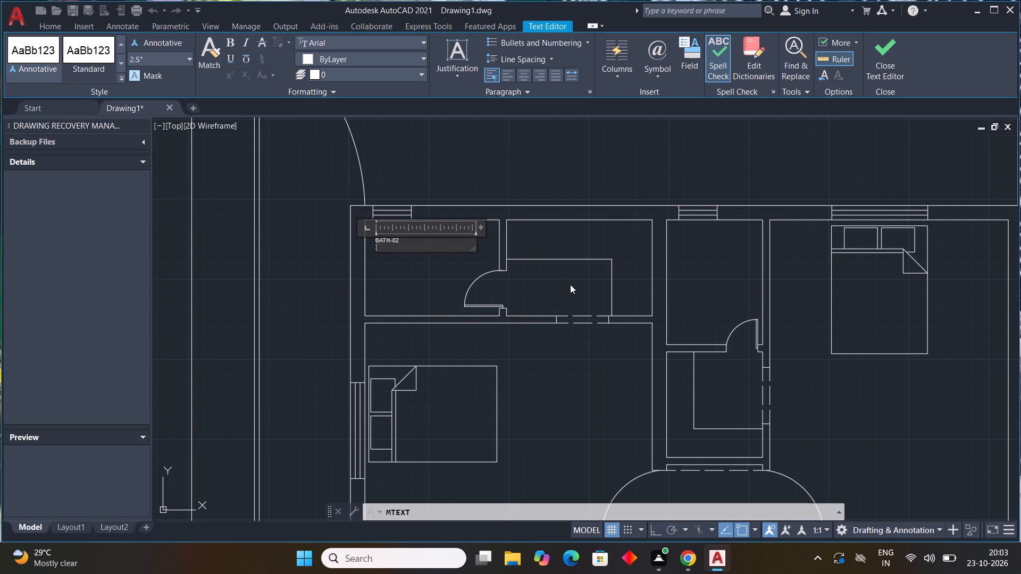
{"action": "type", "text": "7'"}
{"action": "key", "text": "x"}
{"action": "type", "text": "5'"}
{"action": "left_click", "coordinate": [425, 302]}
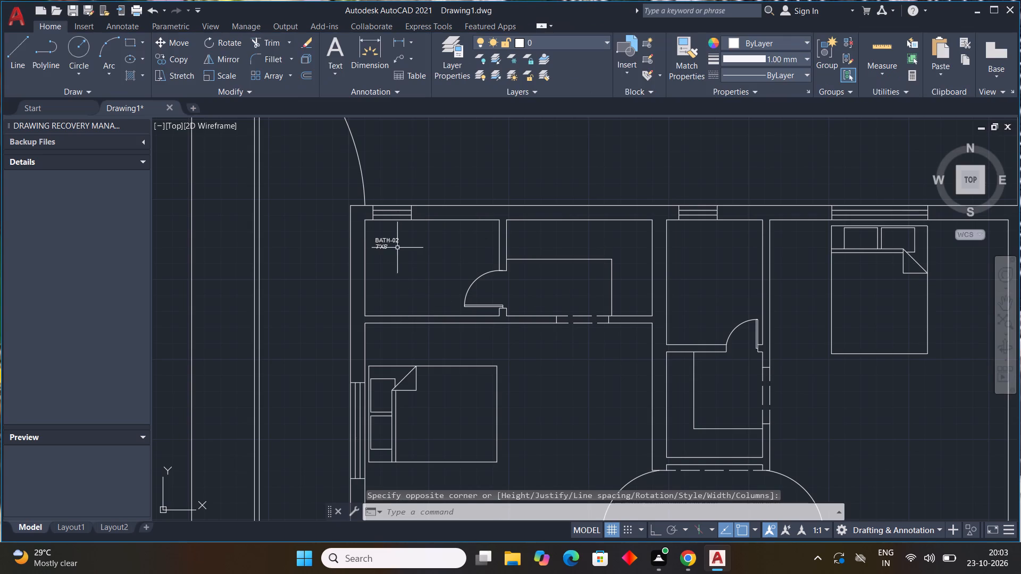
Set the text height of the BATH-02 label in the northwest bathroom to 7".
{"action": "left_click", "coordinate": [390, 240]}
{"action": "right_click", "coordinate": [340, 208]}
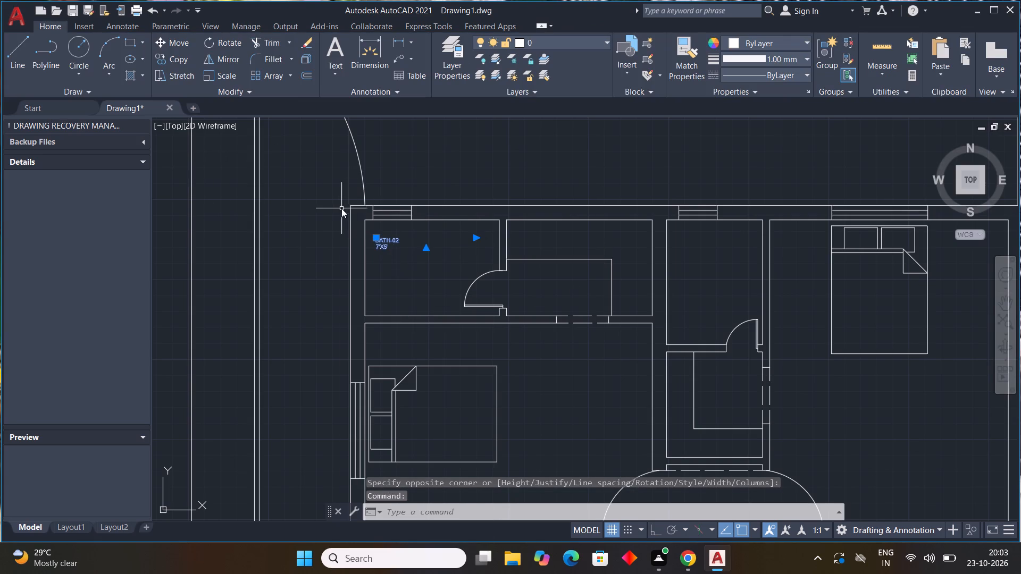
{"action": "scroll", "coordinate": [387, 518], "scroll_direction": "up", "scroll_amount": 1}
{"action": "left_click", "coordinate": [387, 518]}
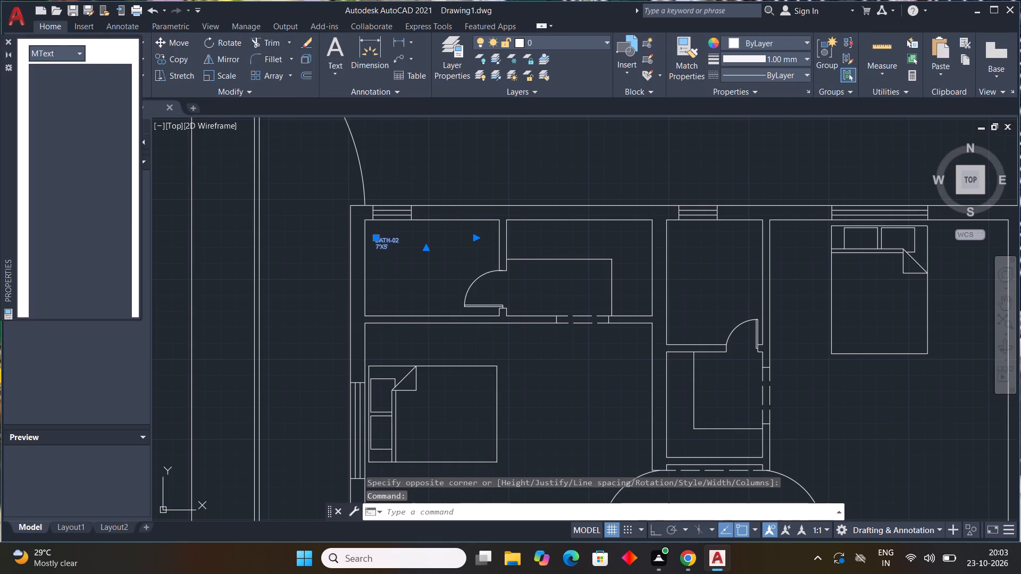
{"action": "scroll", "coordinate": [46, 133], "scroll_direction": "down", "scroll_amount": 3}
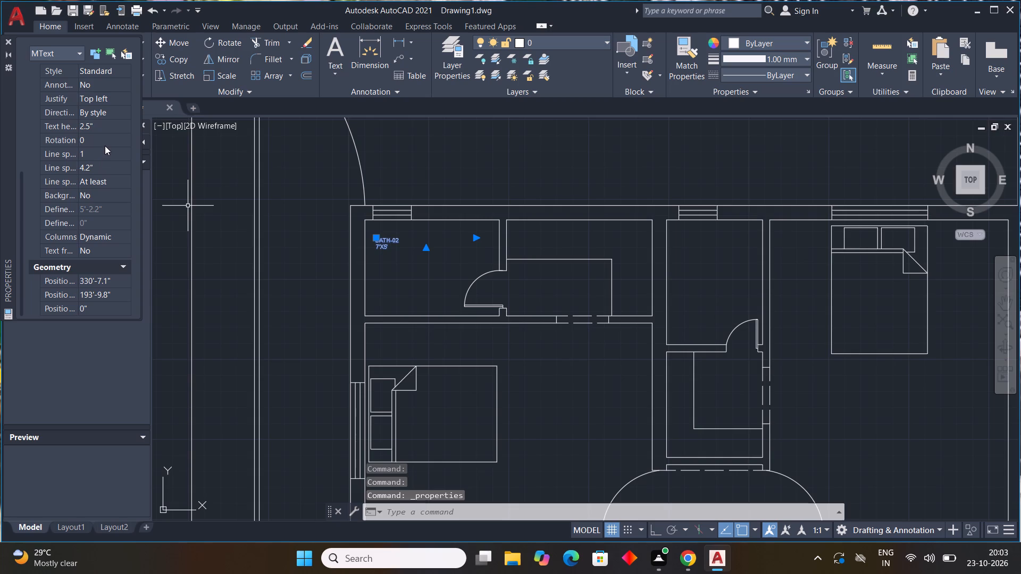
{"action": "left_click", "coordinate": [97, 128]}
{"action": "left_click_drag", "start_coordinate": [111, 121], "coordinate": [0, 86]}
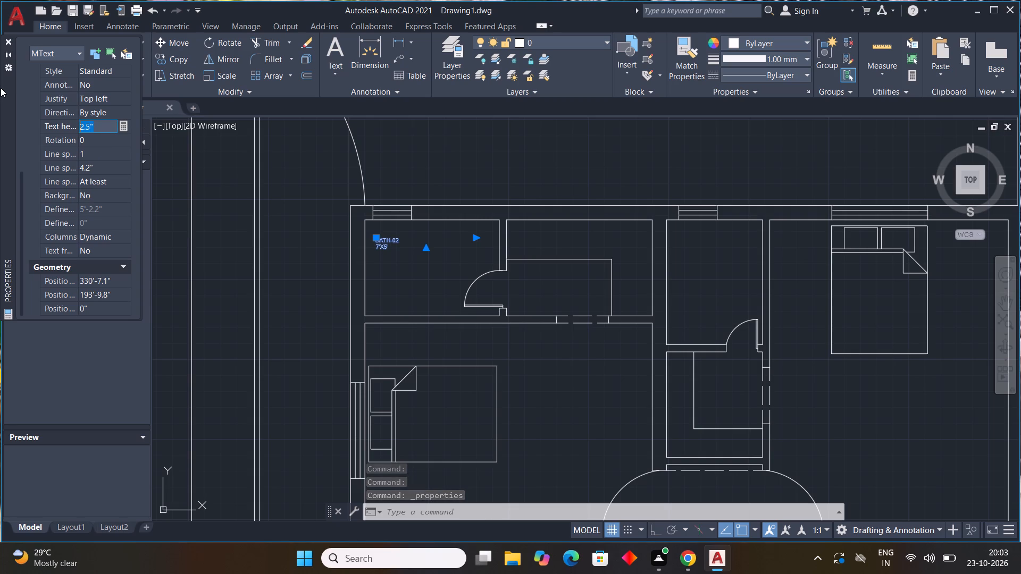
{"action": "type", "text": "7\""}
{"action": "key", "text": "Return"}
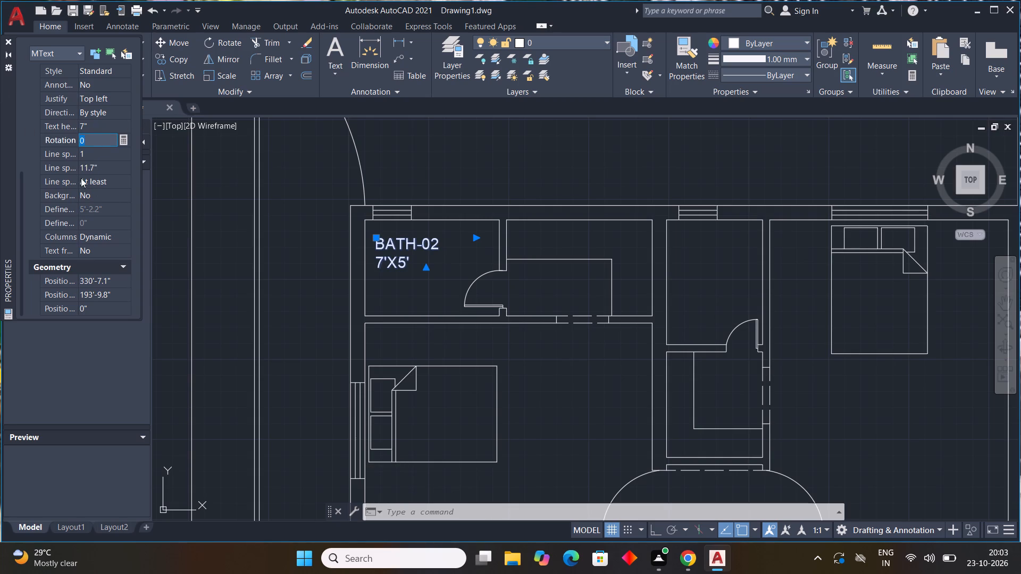
{"action": "key", "text": "Escape"}
{"action": "key", "text": "Escape"}
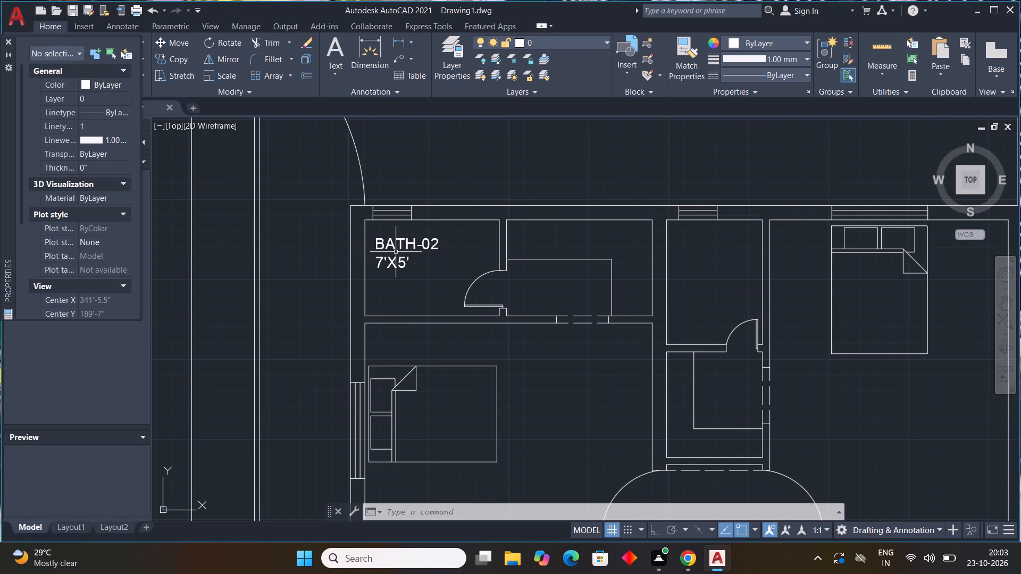
Copy the BATH-02 label into the room east of it, the north-central bathroom, the small room south of that, and both bedrooms.
{"action": "left_click", "coordinate": [390, 244]}
{"action": "key", "text": "c"}
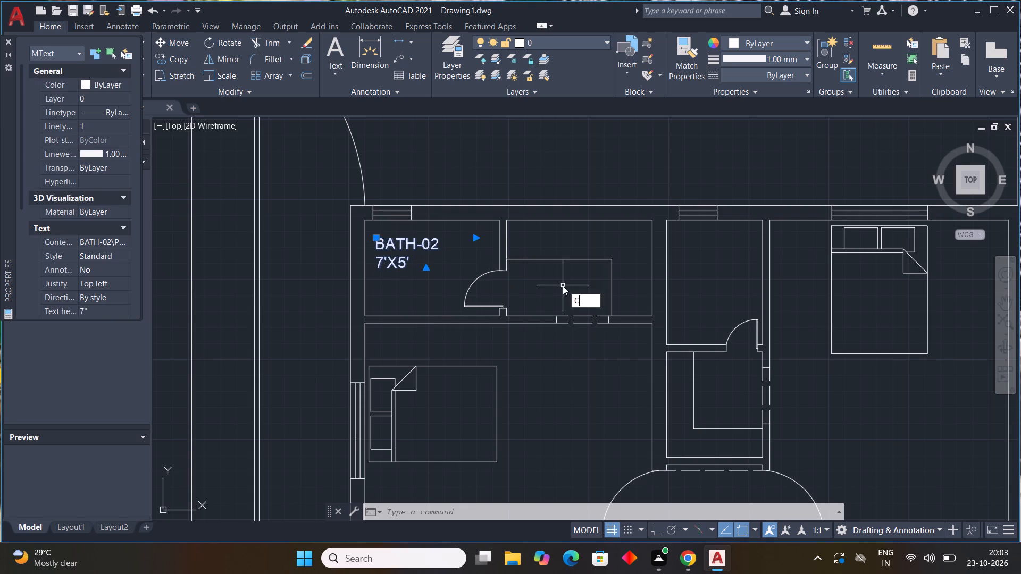
{"action": "key", "text": "o"}
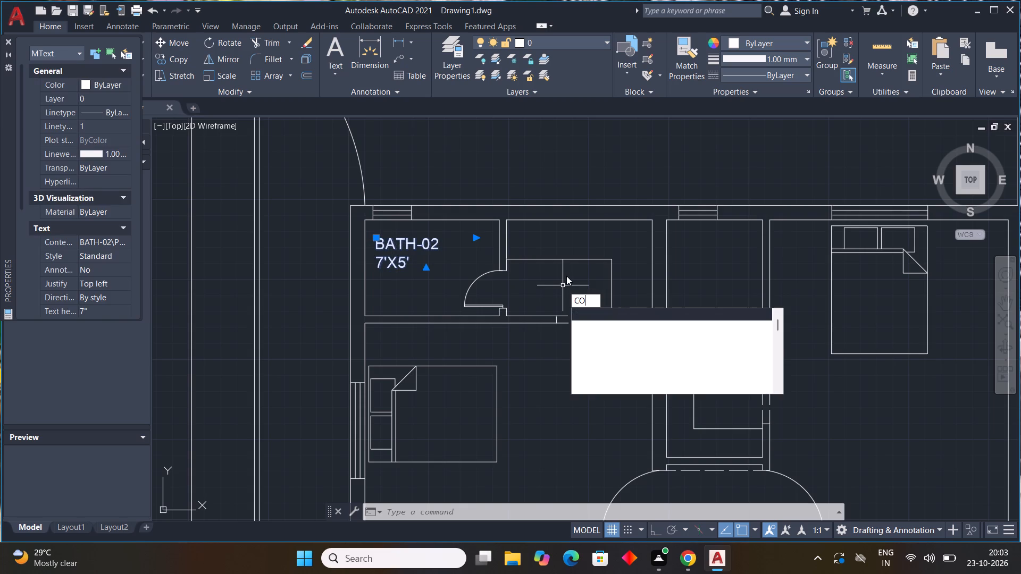
{"action": "key", "text": "space"}
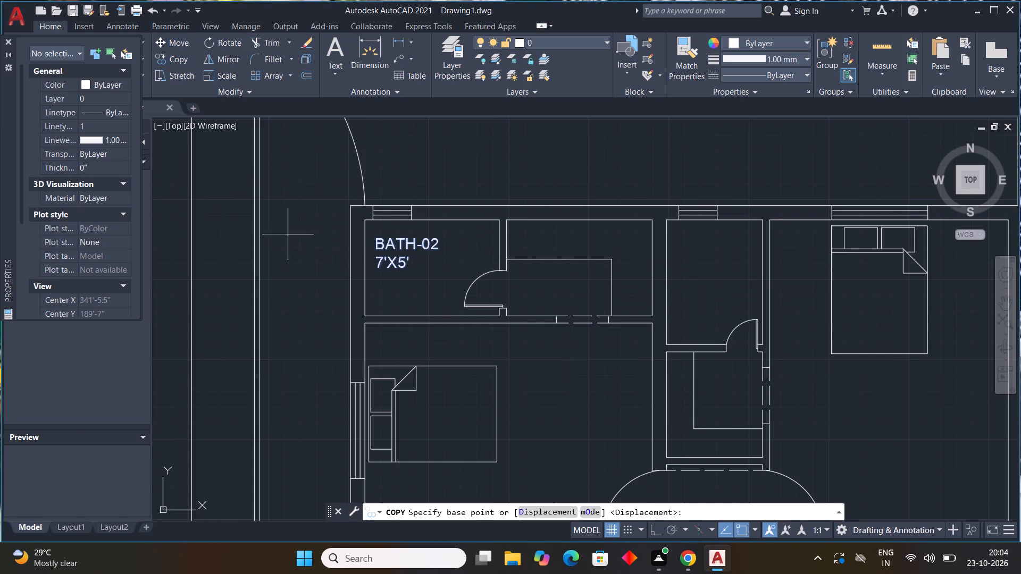
{"action": "left_click", "coordinate": [382, 240]}
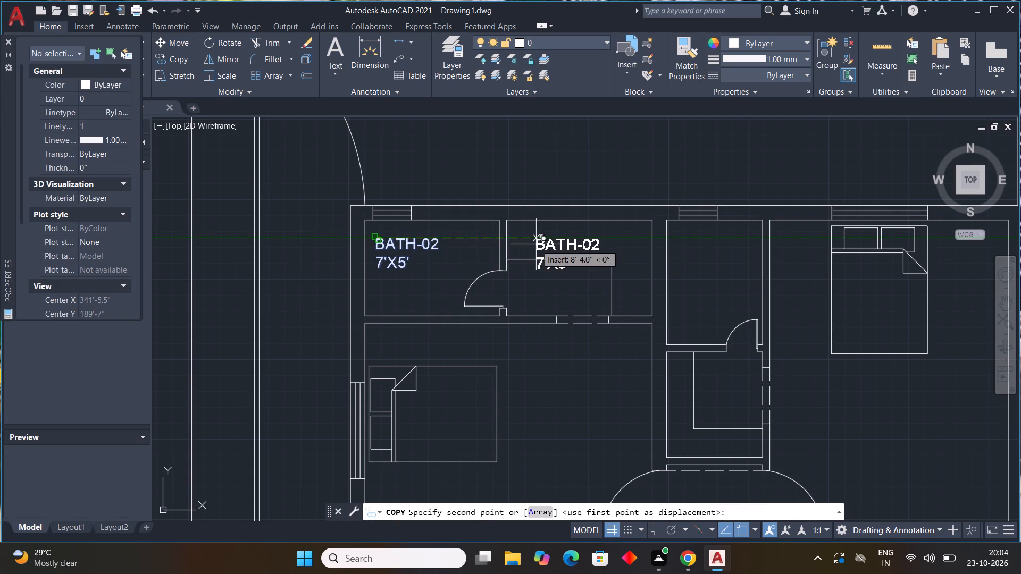
{"action": "left_click", "coordinate": [528, 272]}
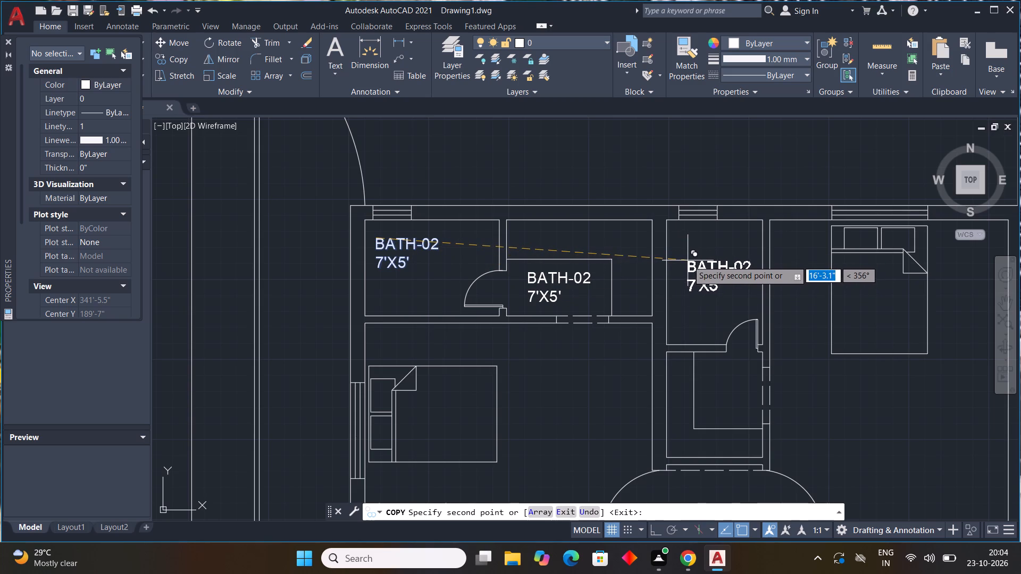
{"action": "left_click", "coordinate": [688, 260]}
{"action": "scroll", "coordinate": [705, 379], "scroll_direction": "up", "scroll_amount": 2}
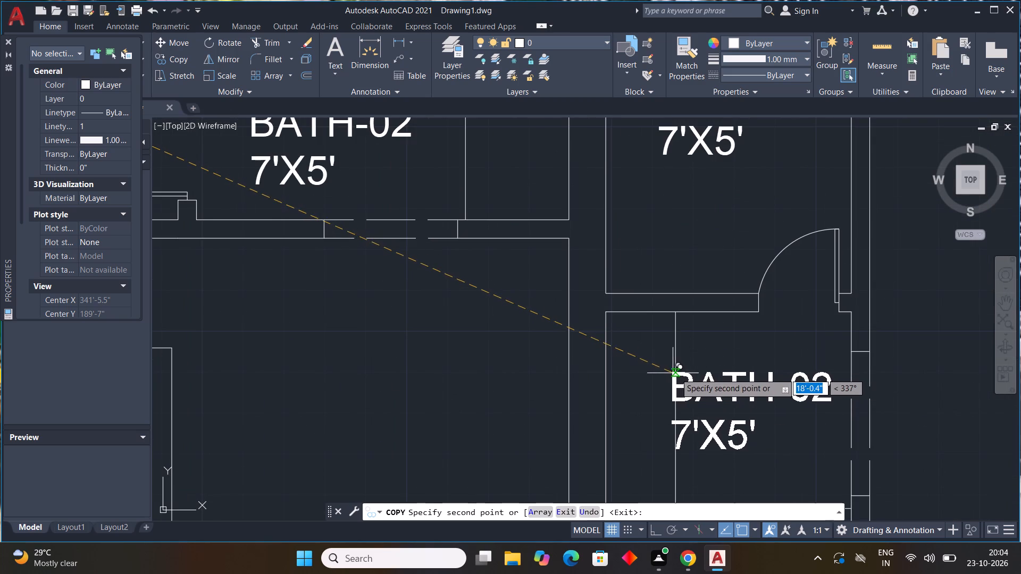
{"action": "left_click", "coordinate": [678, 374]}
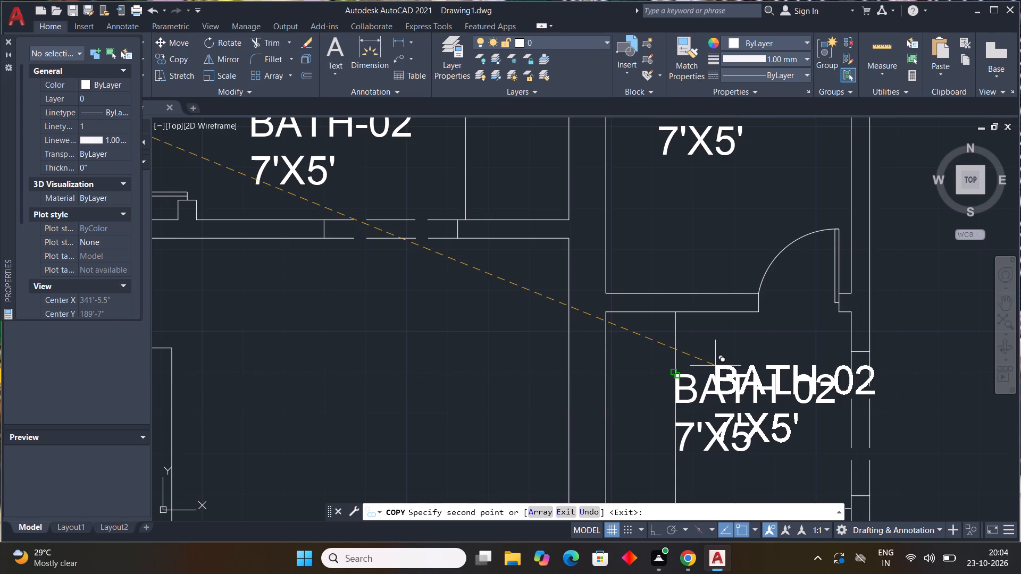
{"action": "scroll", "coordinate": [715, 365], "scroll_direction": "down", "scroll_amount": 3}
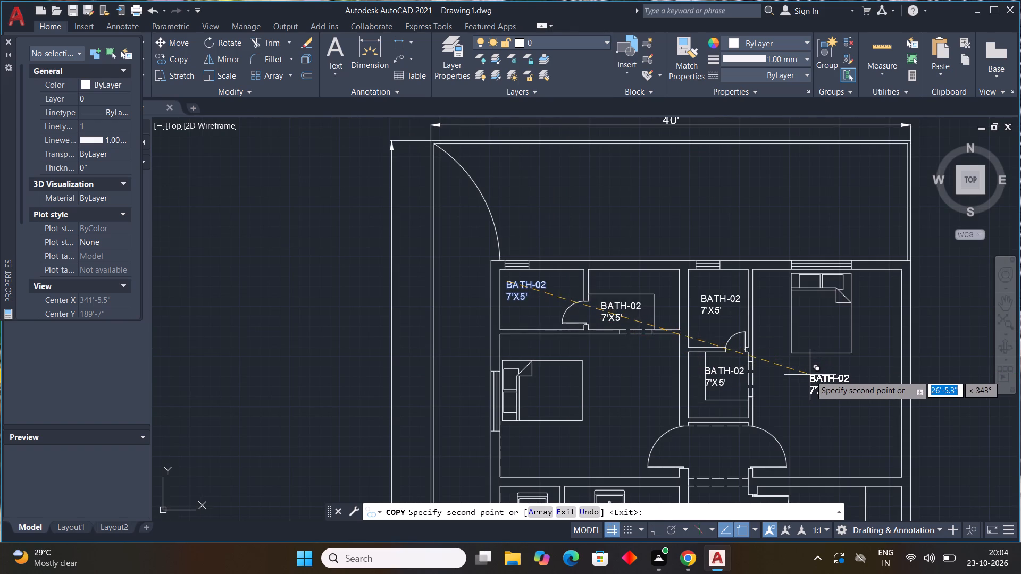
{"action": "left_click", "coordinate": [809, 376]}
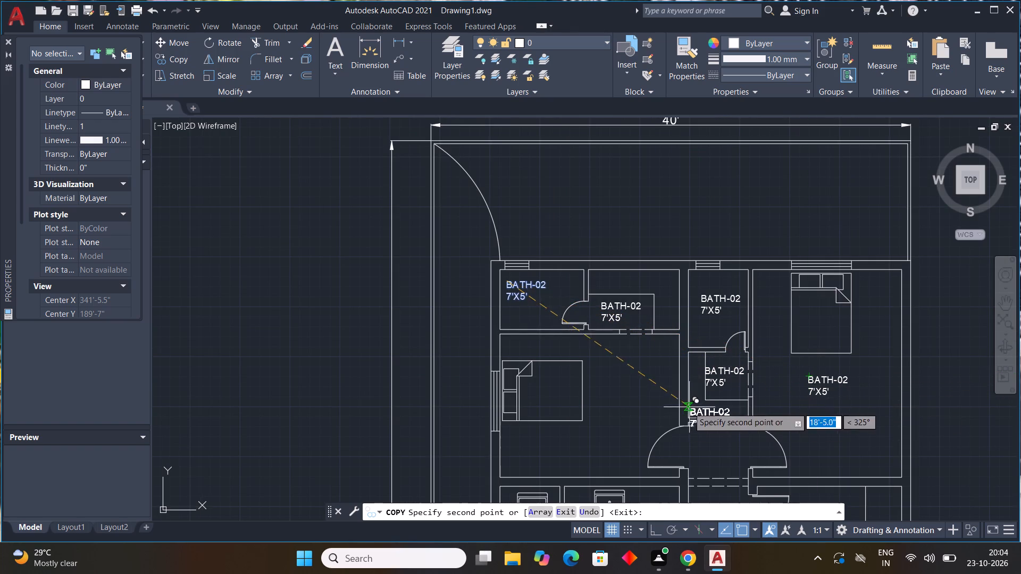
{"action": "left_click", "coordinate": [607, 386]}
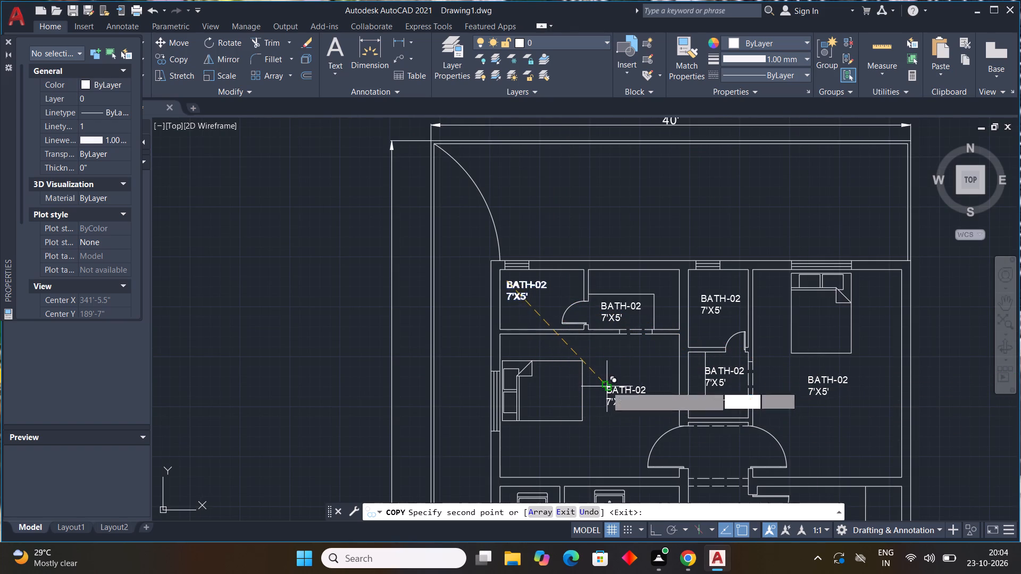
Continue copying the label into the small sink room, the kitchen beside it, and the room across the passage to the east.
{"action": "middle_click_drag", "start_coordinate": [646, 416], "coordinate": [604, 264]}
{"action": "scroll", "coordinate": [466, 395], "scroll_direction": "up", "scroll_amount": 1}
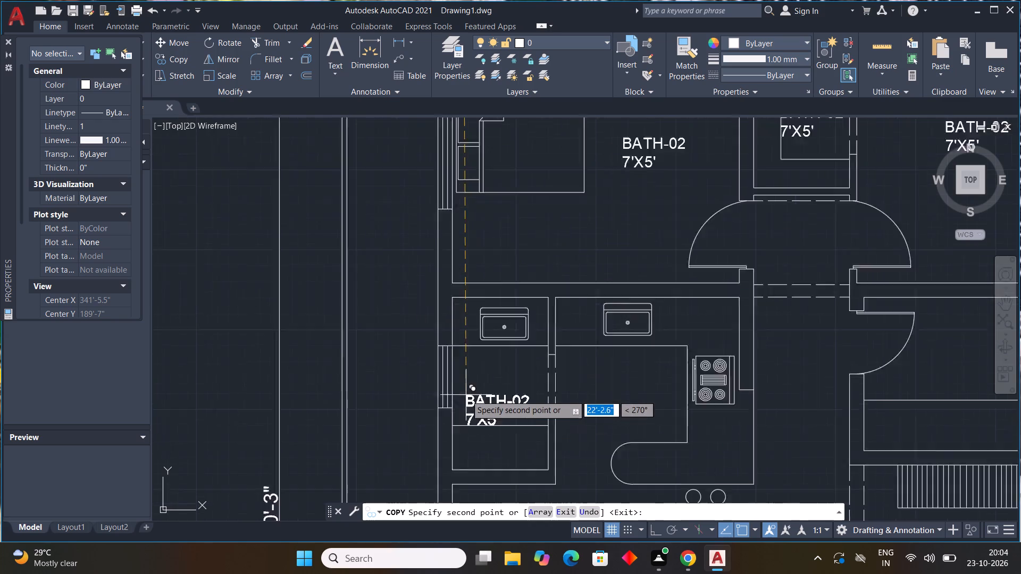
{"action": "scroll", "coordinate": [466, 395], "scroll_direction": "up", "scroll_amount": 1}
{"action": "left_click", "coordinate": [463, 361]}
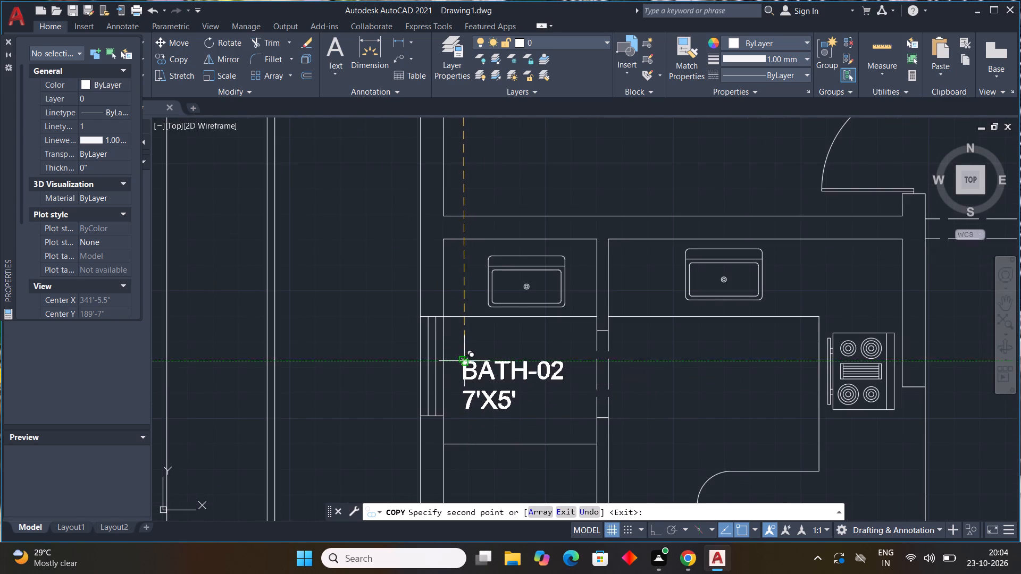
{"action": "left_click", "coordinate": [656, 361]}
{"action": "scroll", "coordinate": [726, 389], "scroll_direction": "down", "scroll_amount": 2}
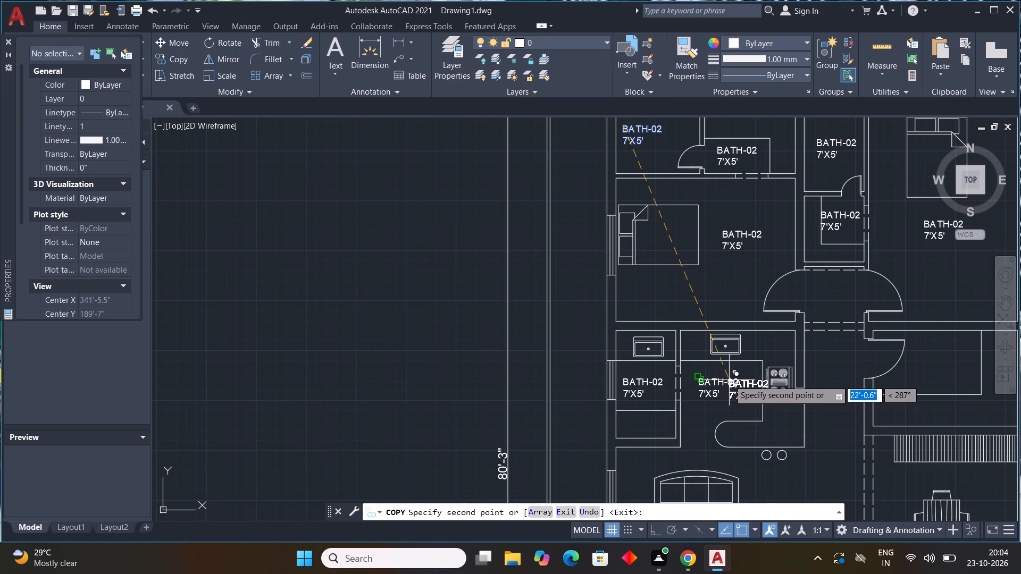
{"action": "middle_click_drag", "start_coordinate": [757, 373], "coordinate": [446, 322]}
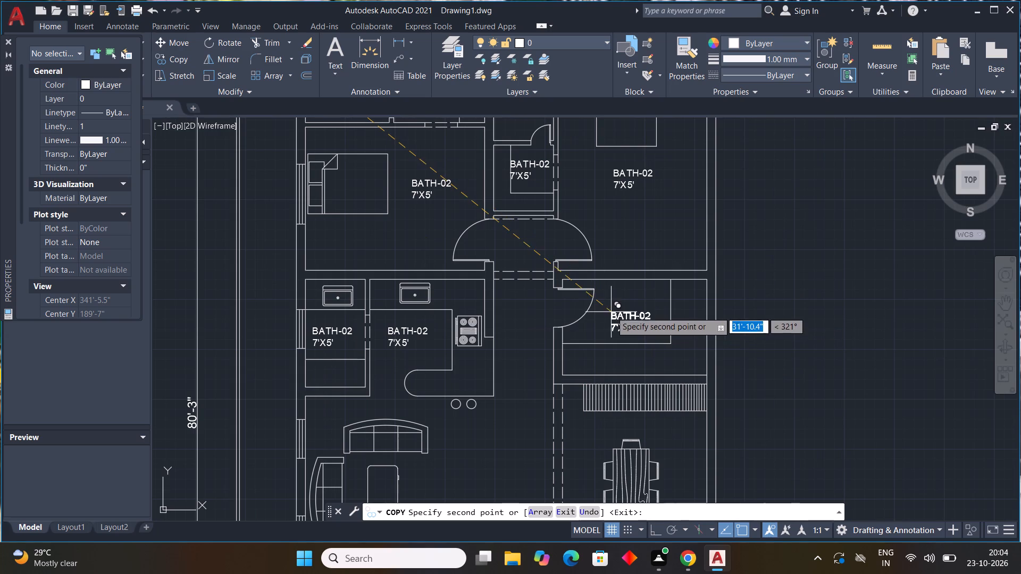
{"action": "left_click", "coordinate": [611, 311]}
Place further label copies beside the dining table and in the living area east of the coffee table.
{"action": "scroll", "coordinate": [624, 399], "scroll_direction": "down", "scroll_amount": 1}
{"action": "middle_click_drag", "start_coordinate": [624, 399], "coordinate": [620, 264]}
{"action": "middle_click", "coordinate": [620, 264]}
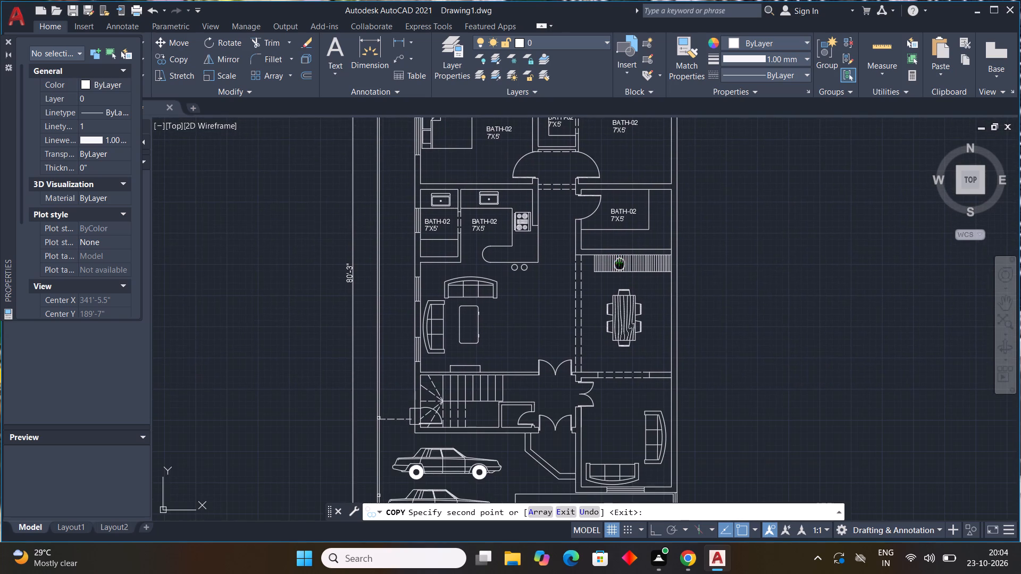
{"action": "scroll", "coordinate": [591, 280], "scroll_direction": "up", "scroll_amount": 2}
{"action": "left_click", "coordinate": [590, 274]}
{"action": "scroll", "coordinate": [640, 368], "scroll_direction": "down", "scroll_amount": 2}
{"action": "middle_click_drag", "start_coordinate": [640, 365], "coordinate": [654, 329]}
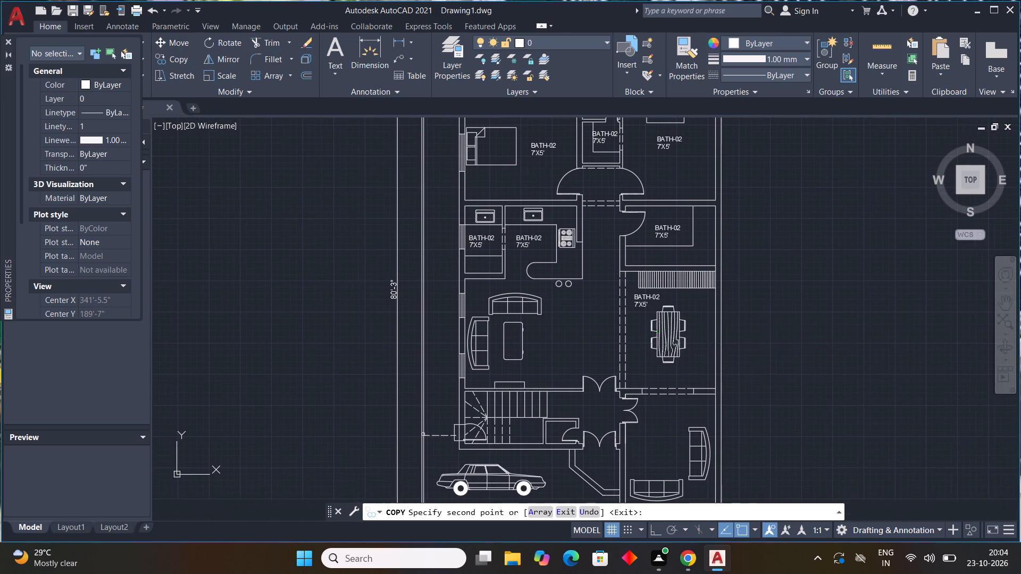
{"action": "scroll", "coordinate": [528, 332], "scroll_direction": "up", "scroll_amount": 1}
{"action": "left_click", "coordinate": [536, 329]}
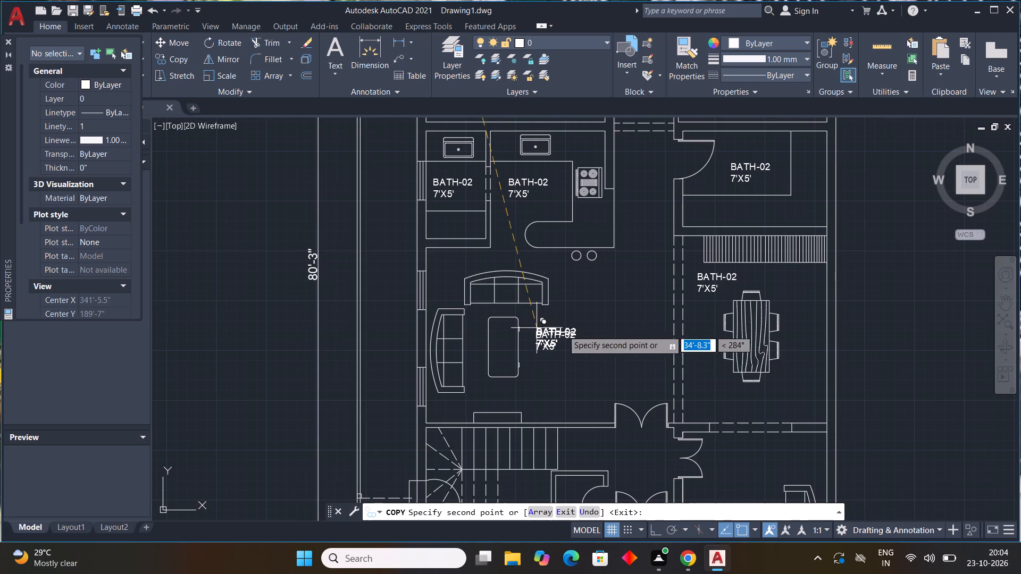
Place label copies in the small toilet by the staircase, the lobby, outside the entrance double doors, and the southeast sofa room.
{"action": "middle_click_drag", "start_coordinate": [638, 357], "coordinate": [581, 252]}
{"action": "scroll", "coordinate": [633, 346], "scroll_direction": "down", "scroll_amount": 1}
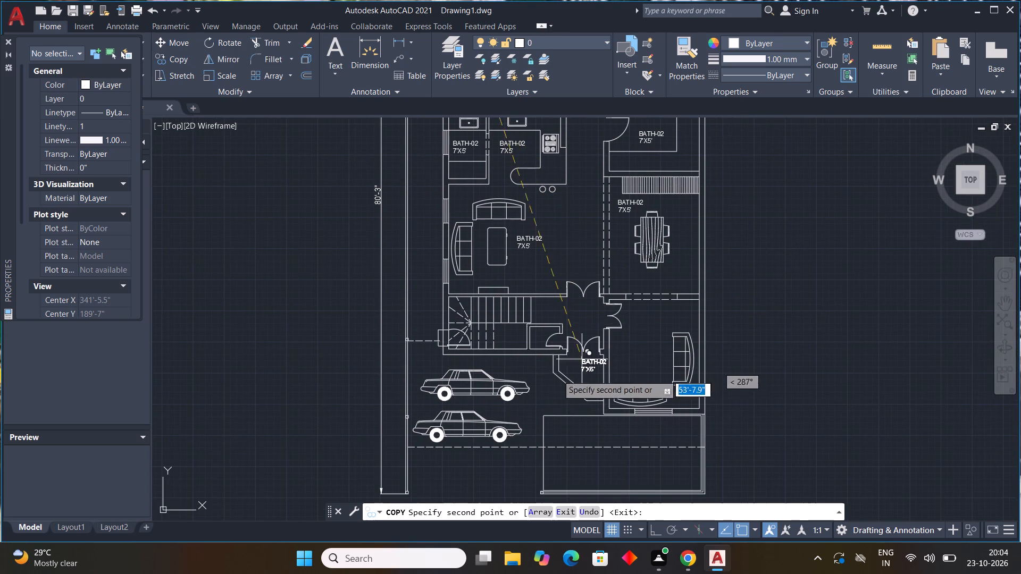
{"action": "scroll", "coordinate": [528, 349], "scroll_direction": "up", "scroll_amount": 3}
{"action": "left_click", "coordinate": [529, 291]}
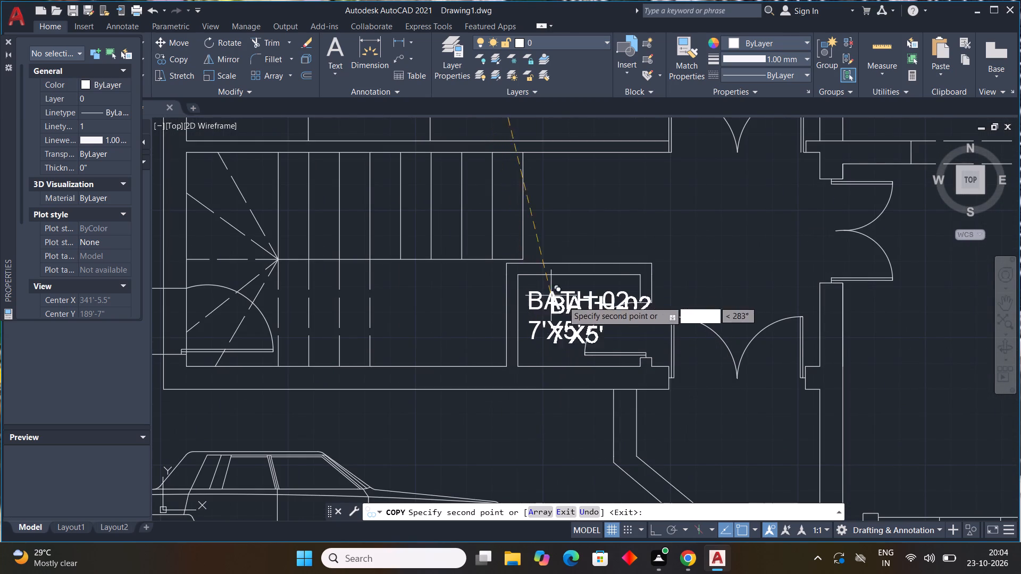
{"action": "middle_click_drag", "start_coordinate": [716, 342], "coordinate": [629, 345]}
{"action": "scroll", "coordinate": [716, 342], "scroll_direction": "down", "scroll_amount": 1}
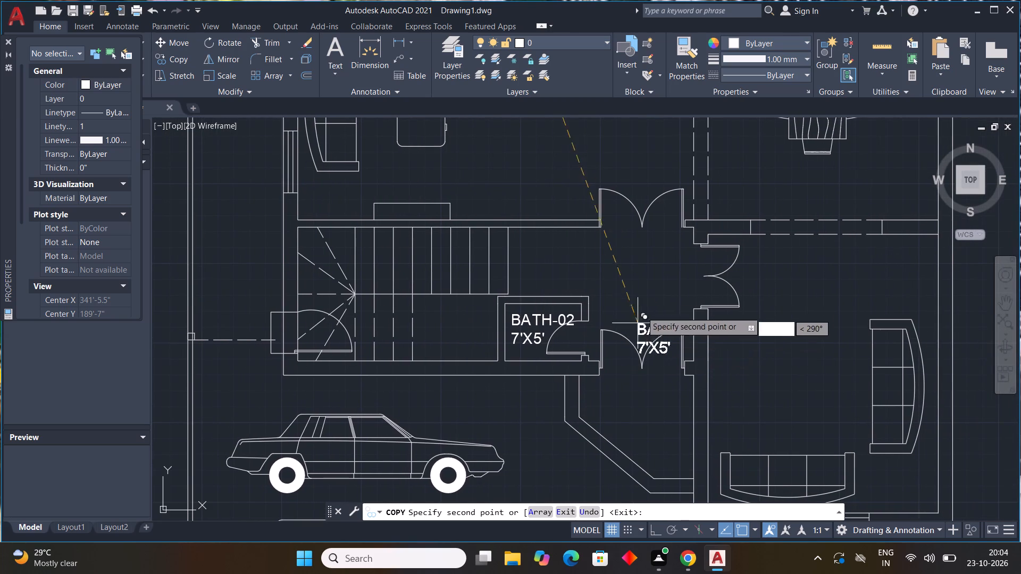
{"action": "left_click", "coordinate": [612, 271]}
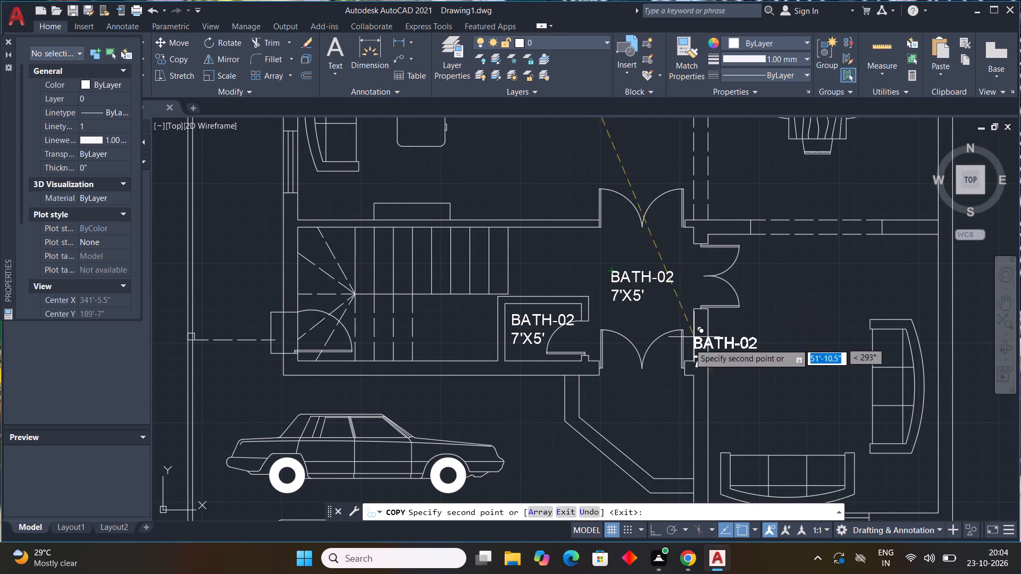
{"action": "scroll", "coordinate": [650, 358], "scroll_direction": "up", "scroll_amount": 1}
{"action": "left_click", "coordinate": [623, 385]}
{"action": "middle_click_drag", "start_coordinate": [794, 397], "coordinate": [589, 384]}
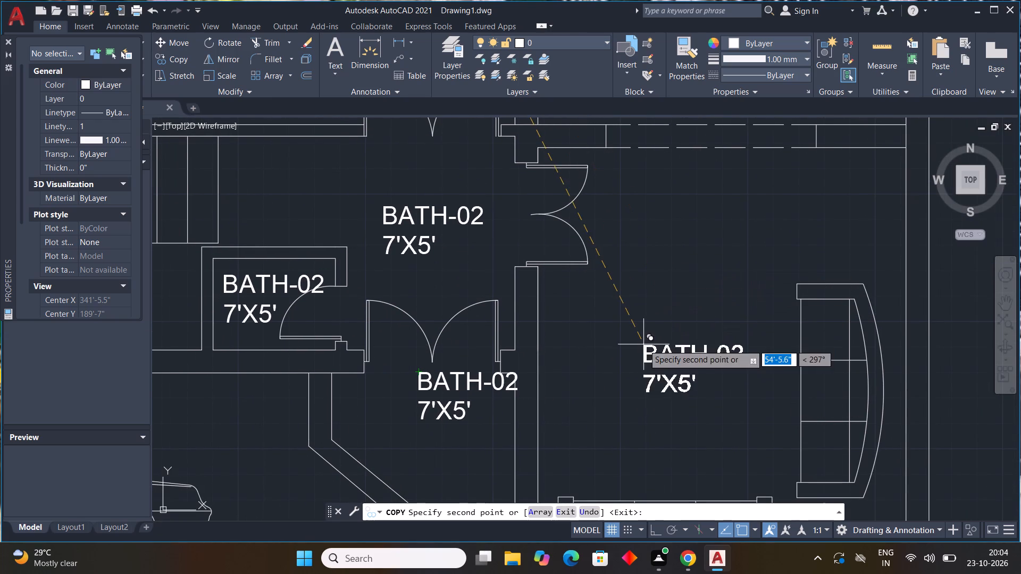
{"action": "left_click", "coordinate": [627, 318]}
Place the last label copies between the two parked cars and in the open rectangle at the plan's south end.
{"action": "scroll", "coordinate": [676, 393], "scroll_direction": "down", "scroll_amount": 2}
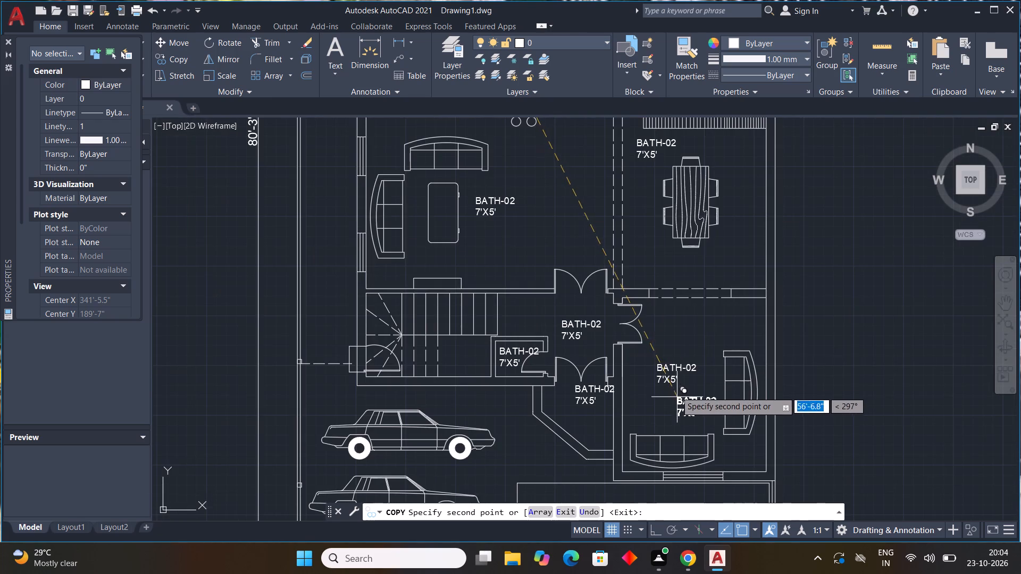
{"action": "middle_click_drag", "start_coordinate": [678, 355], "coordinate": [679, 234]}
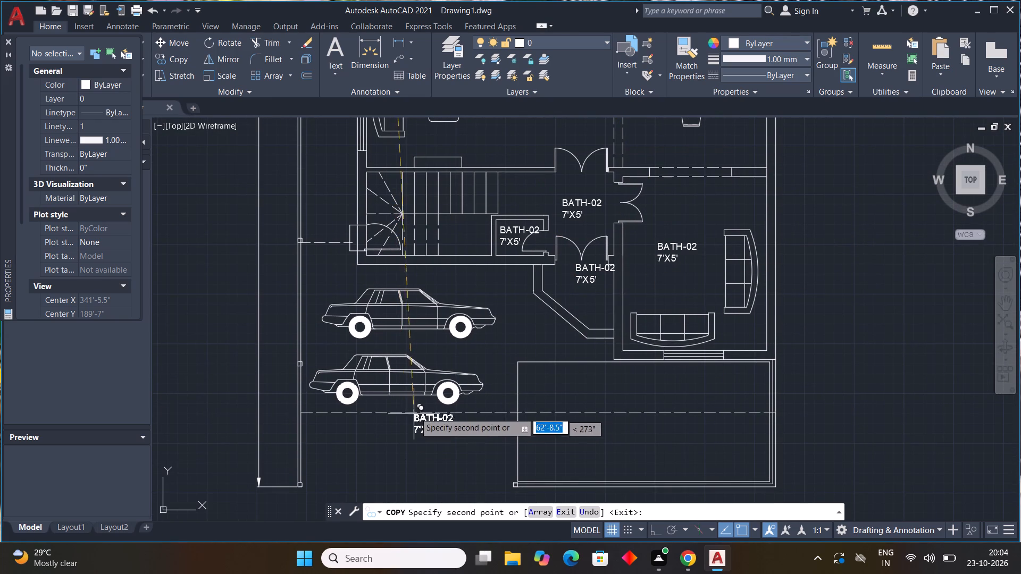
{"action": "left_click", "coordinate": [432, 344]}
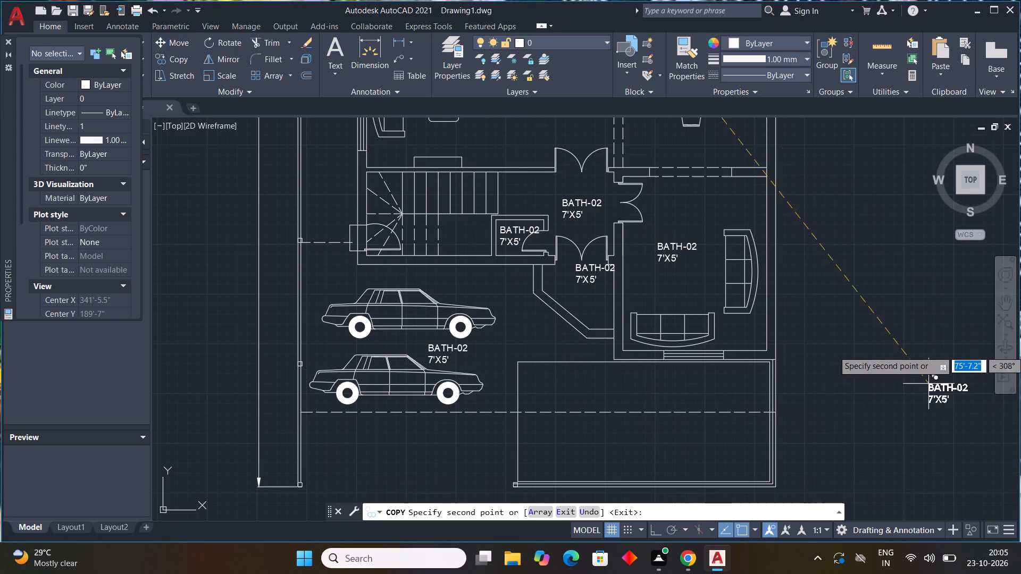
{"action": "left_click", "coordinate": [627, 425]}
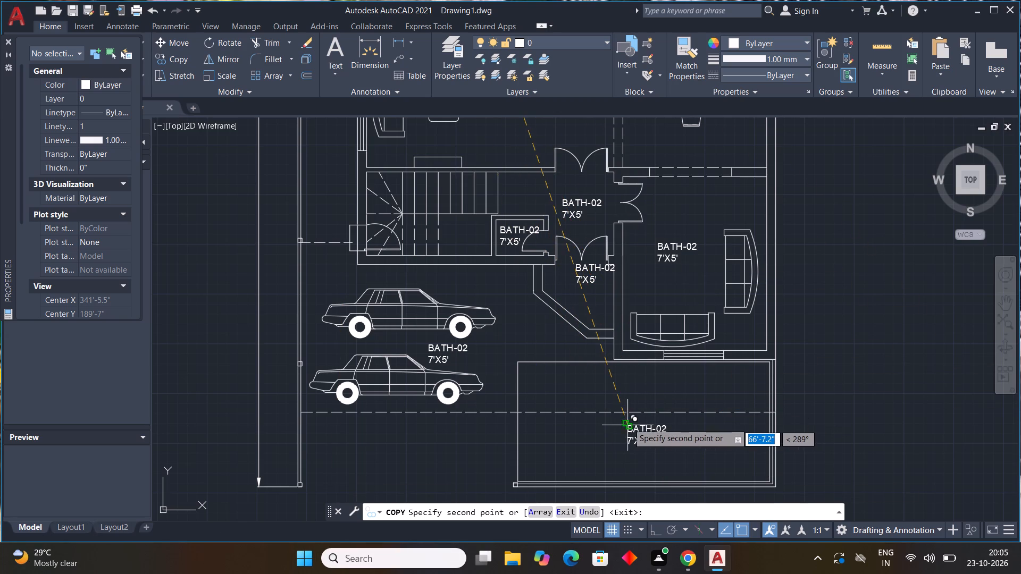
{"action": "key", "text": "Escape"}
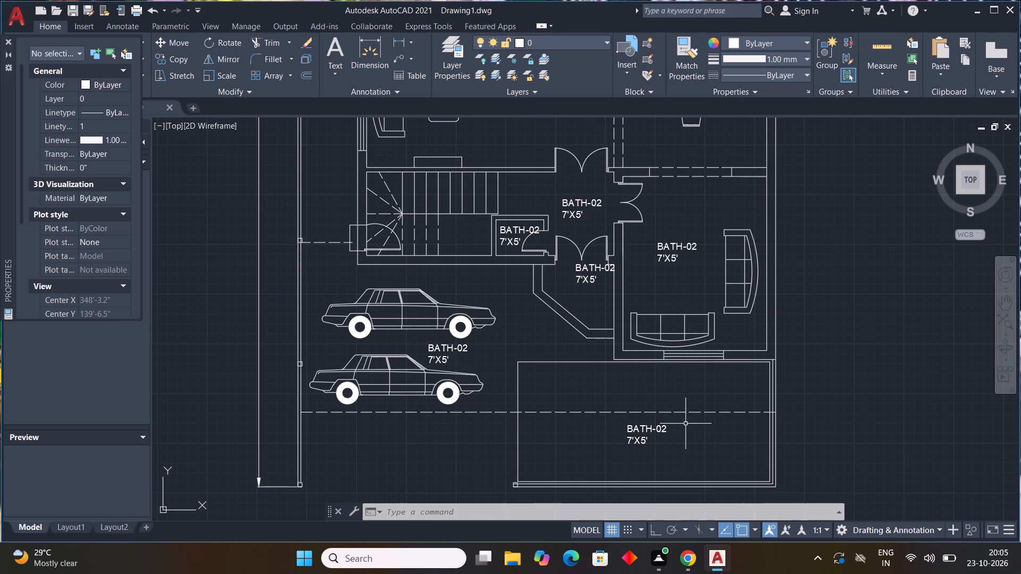
Replace the label in the south rectangle with "FRONT LAWN" over "15'X9'", widening the text box so the name fits one line.
{"action": "double_click", "coordinate": [662, 432]}
{"action": "left_click", "coordinate": [669, 440]}
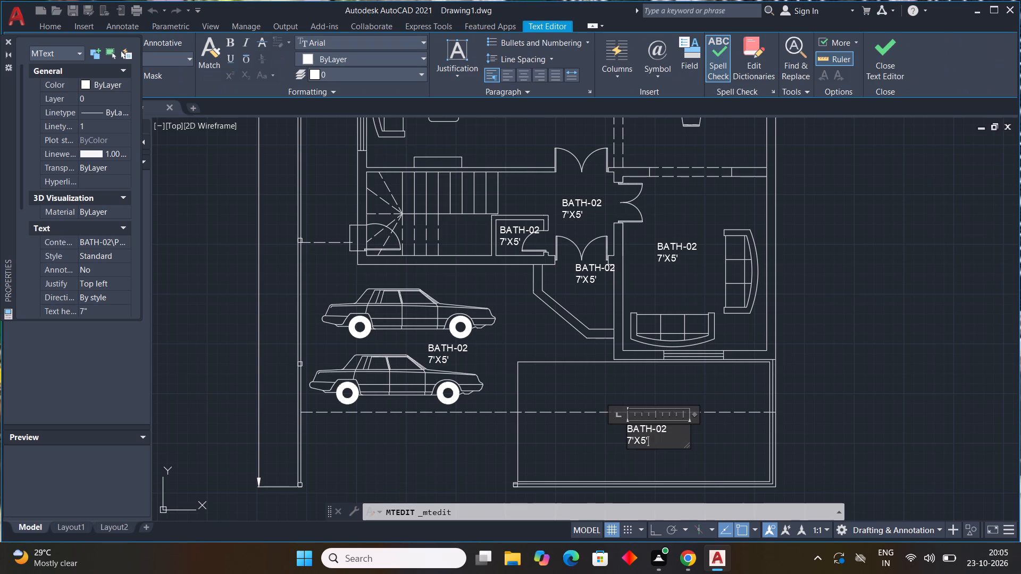
{"action": "key", "text": "BackSpace"}
{"action": "key", "text": "BackSpace"}
{"action": "key", "text": "BackSpace"}
{"action": "key", "text": "BackSpace"}
{"action": "key", "text": "BackSpace"}
{"action": "key", "text": "BackSpace"}
{"action": "key", "text": "BackSpace"}
{"action": "key", "text": "BackSpace"}
{"action": "key", "text": "BackSpace"}
{"action": "key", "text": "BackSpace"}
{"action": "key", "text": "BackSpace"}
{"action": "key", "text": "BackSpace"}
{"action": "key", "text": "BackSpace"}
{"action": "key", "text": "BackSpace"}
{"action": "key", "text": "BackSpace"}
{"action": "key", "text": "BackSpace"}
{"action": "key", "text": "BackSpace"}
{"action": "key", "text": "BackSpace"}
{"action": "key", "text": "BackSpace"}
{"action": "key", "text": "BackSpace"}
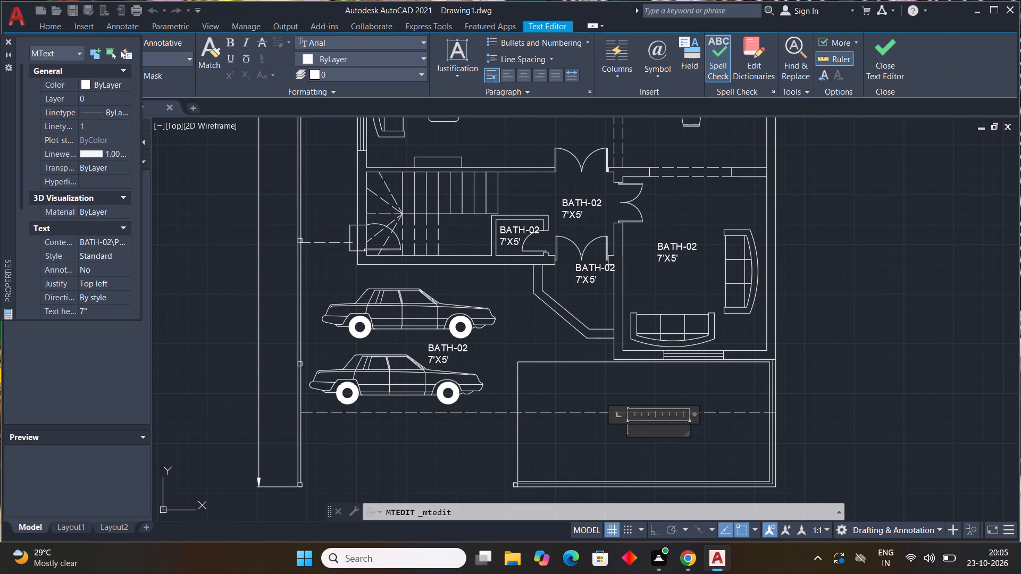
{"action": "type", "text": "FRONT"}
{"action": "key", "text": "space"}
{"action": "type", "text": "LAWN"}
{"action": "key", "text": "Return"}
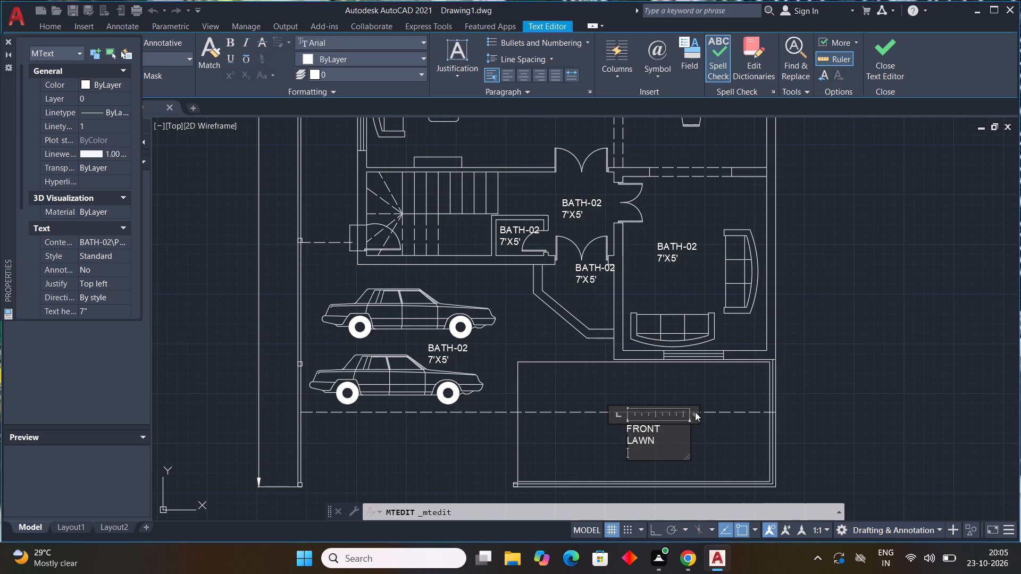
{"action": "left_click_drag", "start_coordinate": [697, 413], "coordinate": [721, 406]}
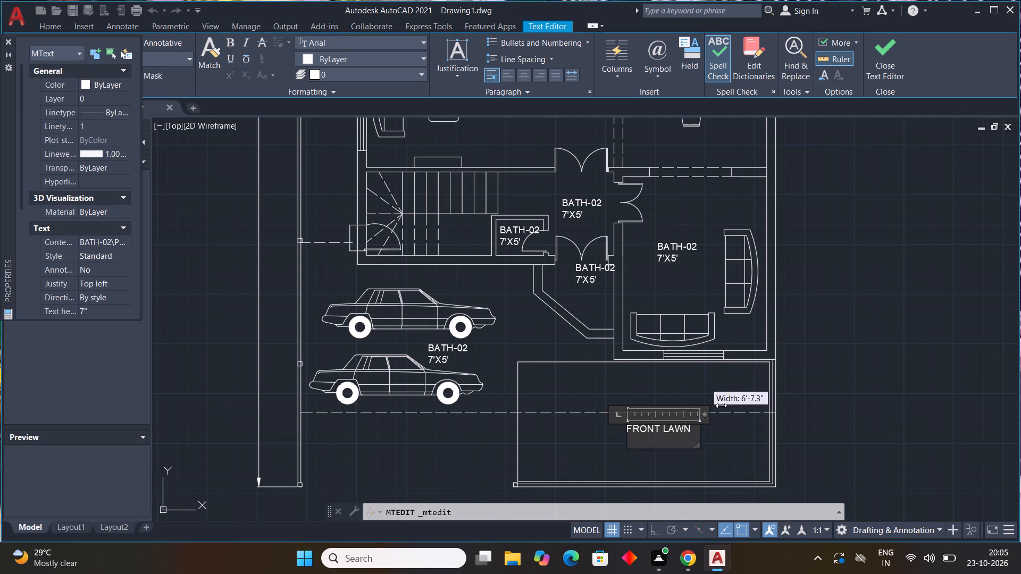
{"action": "left_click_drag", "start_coordinate": [721, 406], "coordinate": [730, 403]}
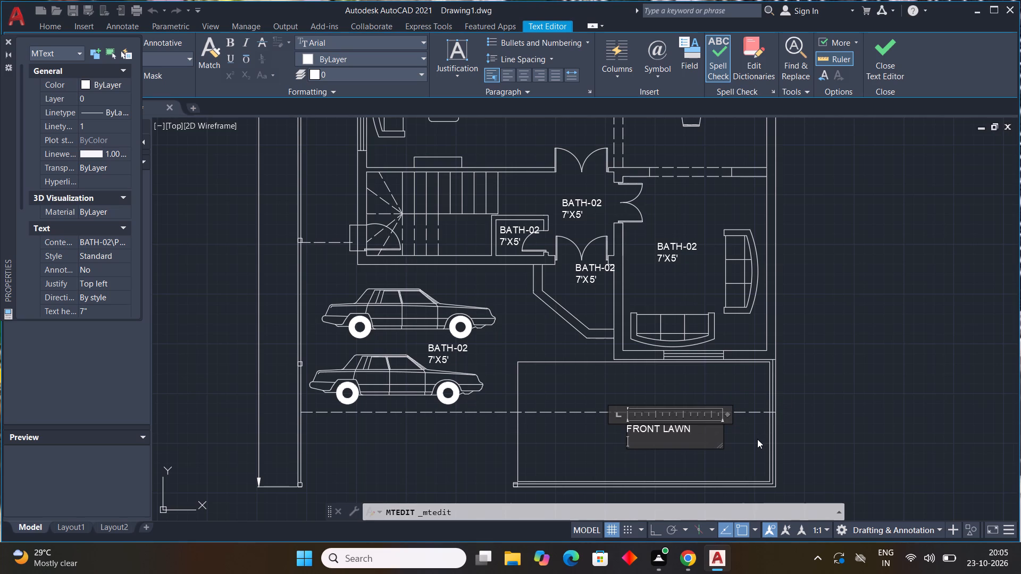
{"action": "type", "text": "15'"}
{"action": "type", "text": "X9'"}
{"action": "left_click", "coordinate": [690, 388]}
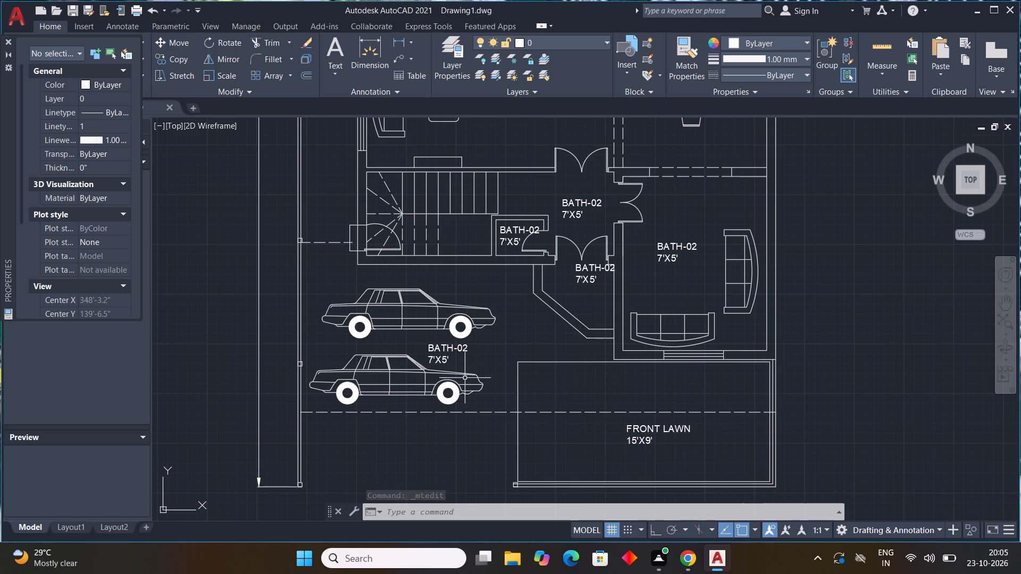
Replace the label between the two parked cars with "PORCH" over "19'6"X18'4"".
{"action": "double_click", "coordinate": [463, 349]}
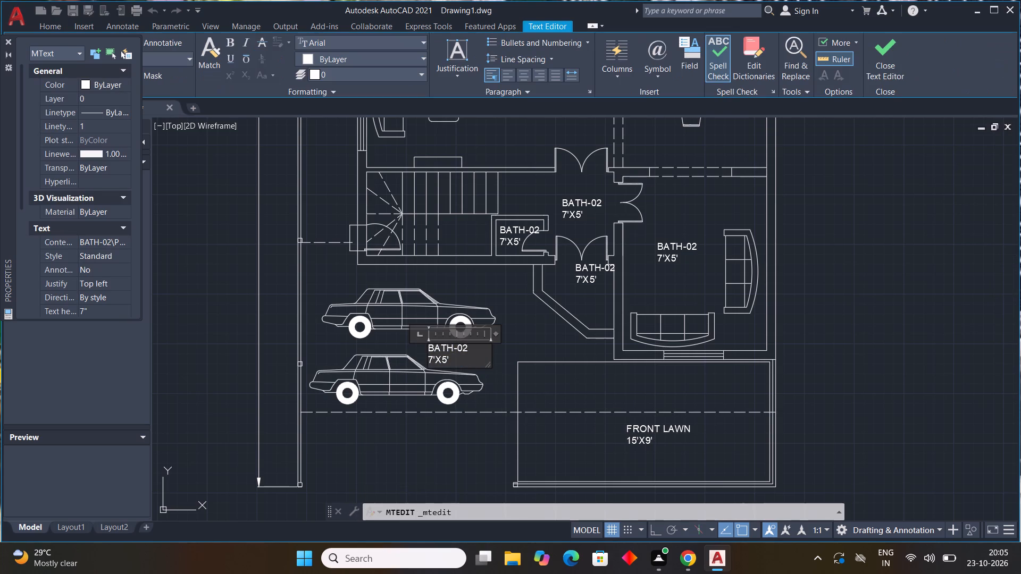
{"action": "left_click", "coordinate": [462, 364]}
{"action": "key", "text": "BackSpace"}
{"action": "key", "text": "BackSpace"}
{"action": "key", "text": "BackSpace"}
{"action": "key", "text": "BackSpace"}
{"action": "key", "text": "BackSpace"}
{"action": "key", "text": "BackSpace"}
{"action": "key", "text": "BackSpace"}
{"action": "key", "text": "BackSpace"}
{"action": "key", "text": "BackSpace"}
{"action": "key", "text": "BackSpace"}
{"action": "key", "text": "BackSpace"}
{"action": "key", "text": "BackSpace"}
{"action": "key", "text": "BackSpace"}
{"action": "key", "text": "BackSpace"}
{"action": "key", "text": "BackSpace"}
{"action": "key", "text": "BackSpace"}
{"action": "key", "text": "BackSpace"}
{"action": "key", "text": "BackSpace"}
{"action": "key", "text": "BackSpace"}
{"action": "key", "text": "BackSpace"}
{"action": "type", "text": "PORCJ"}
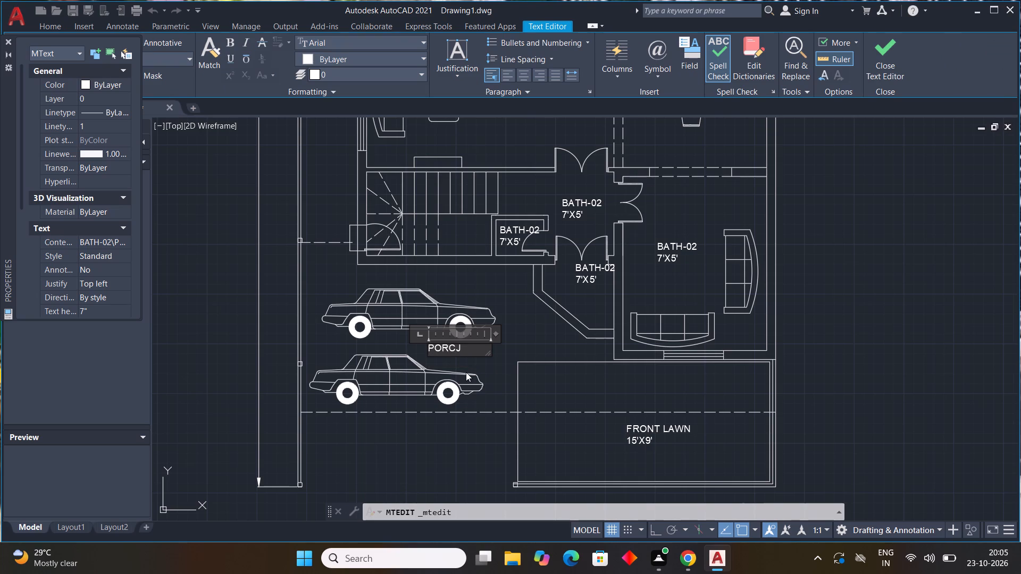
{"action": "key", "text": "BackSpace"}
{"action": "key", "text": "h"}
{"action": "key", "text": "Return"}
{"action": "type", "text": "19"}
{"action": "key", "text": "apostrophe"}
{"action": "type", "text": "6\""}
{"action": "key", "text": "x"}
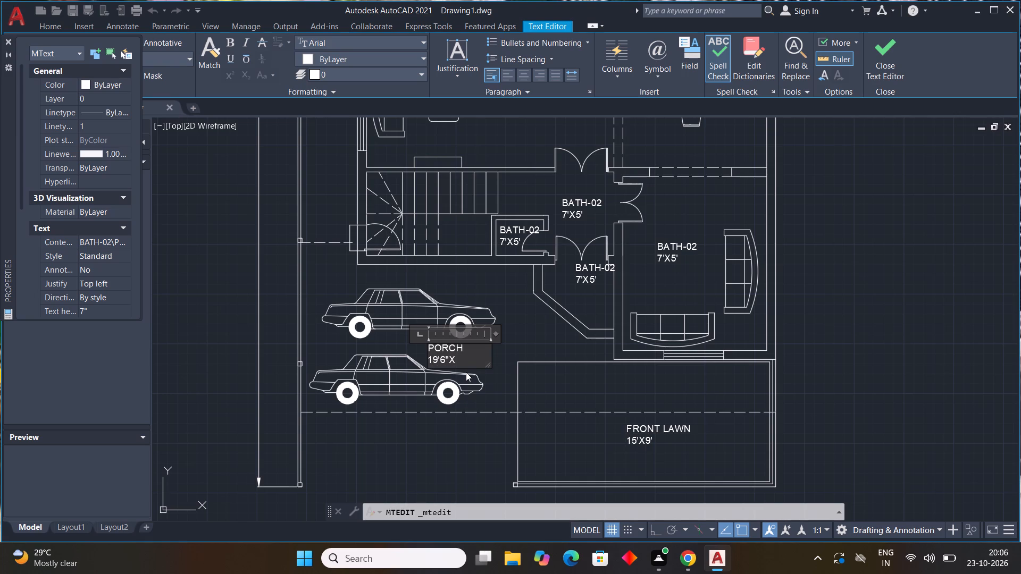
{"action": "key", "text": "1"}
{"action": "type", "text": "8'"}
{"action": "type", "text": "4\""}
{"action": "left_click", "coordinate": [533, 347]}
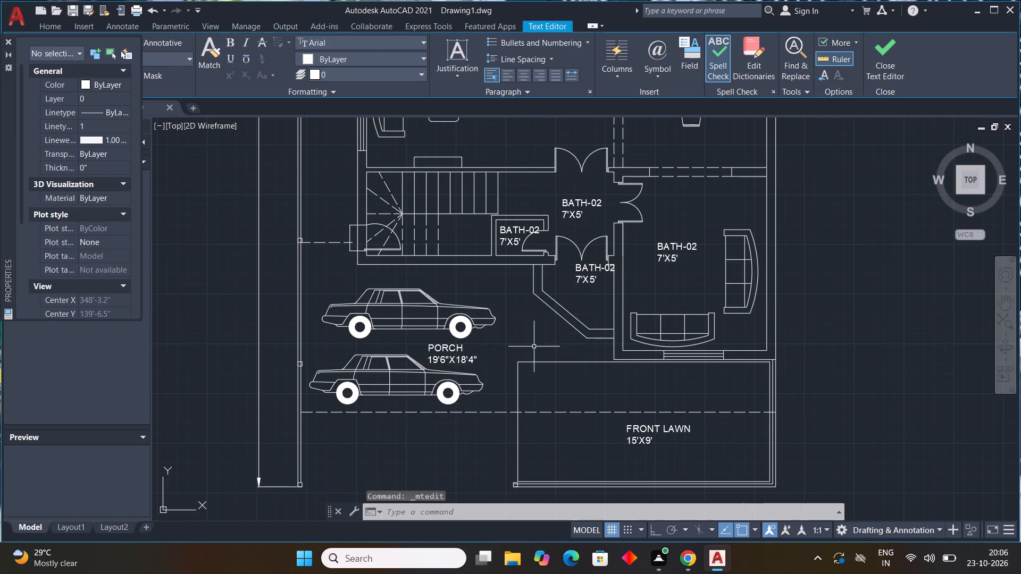
Replace the label outside the entrance double doors with "ENT".
{"action": "middle_click_drag", "start_coordinate": [564, 333], "coordinate": [539, 377]}
{"action": "scroll", "coordinate": [582, 316], "scroll_direction": "up", "scroll_amount": 2}
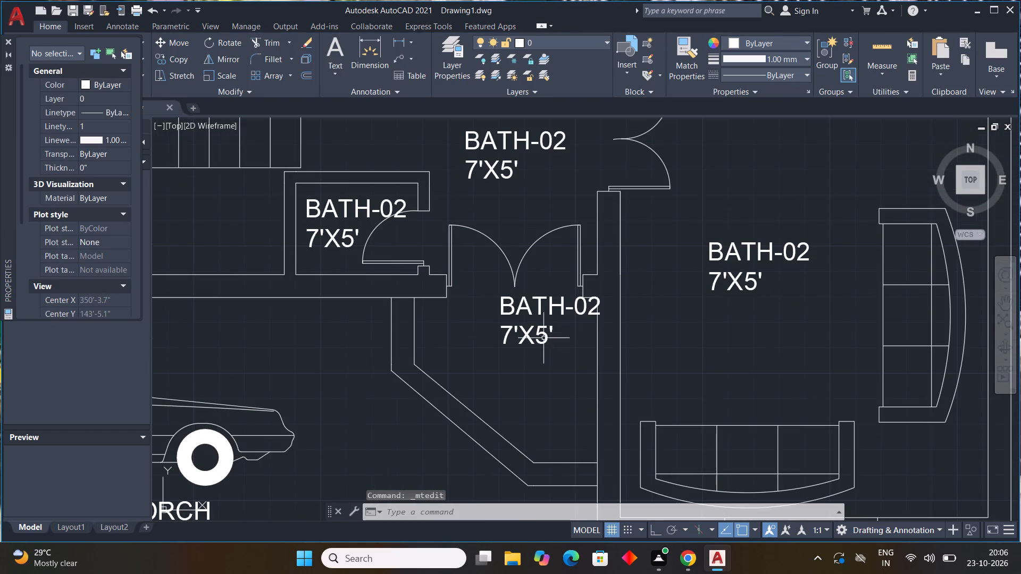
{"action": "double_click", "coordinate": [543, 339]}
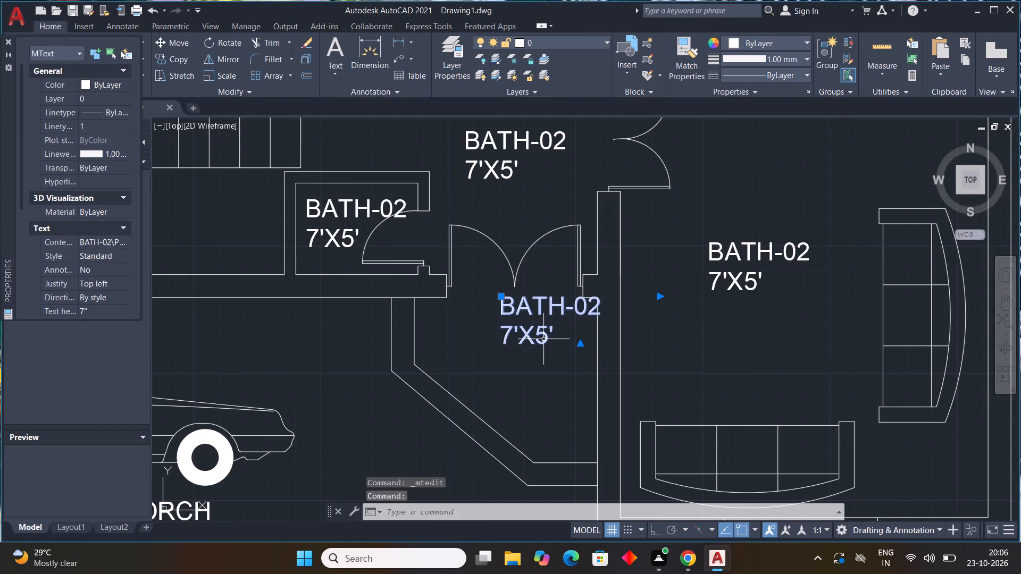
{"action": "left_click", "coordinate": [567, 337]}
{"action": "key", "text": "BackSpace"}
{"action": "key", "text": "BackSpace"}
{"action": "key", "text": "BackSpace"}
{"action": "key", "text": "BackSpace"}
{"action": "key", "text": "BackSpace"}
{"action": "key", "text": "BackSpace"}
{"action": "key", "text": "BackSpace"}
{"action": "key", "text": "BackSpace"}
{"action": "key", "text": "BackSpace"}
{"action": "key", "text": "BackSpace"}
{"action": "key", "text": "BackSpace"}
{"action": "key", "text": "BackSpace"}
{"action": "key", "text": "BackSpace"}
{"action": "key", "text": "BackSpace"}
{"action": "key", "text": "BackSpace"}
{"action": "key", "text": "BackSpace"}
{"action": "key", "text": "BackSpace"}
{"action": "key", "text": "BackSpace"}
{"action": "key", "text": "BackSpace"}
{"action": "key", "text": "BackSpace"}
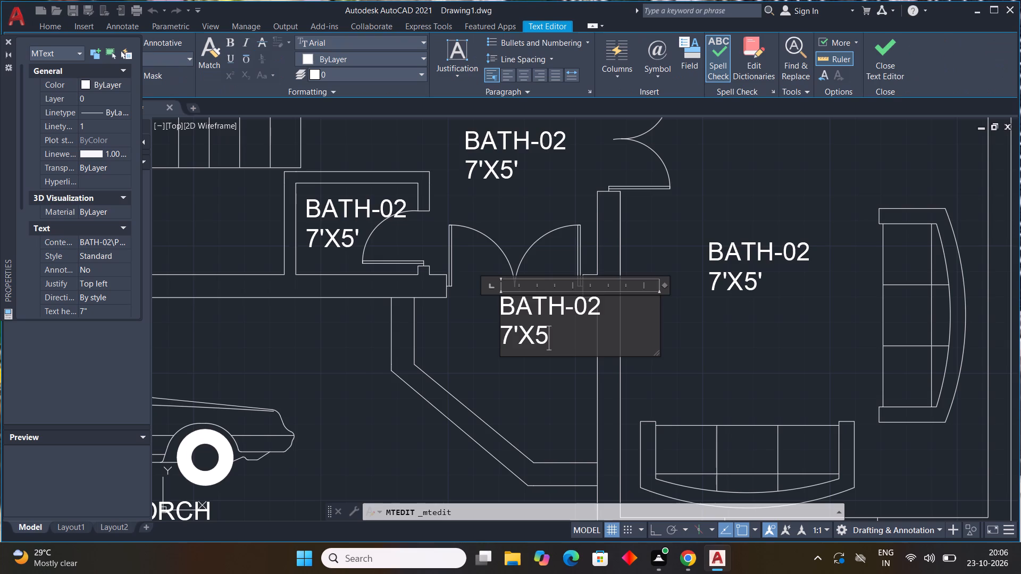
{"action": "type", "text": "ENT"}
{"action": "left_click", "coordinate": [535, 351]}
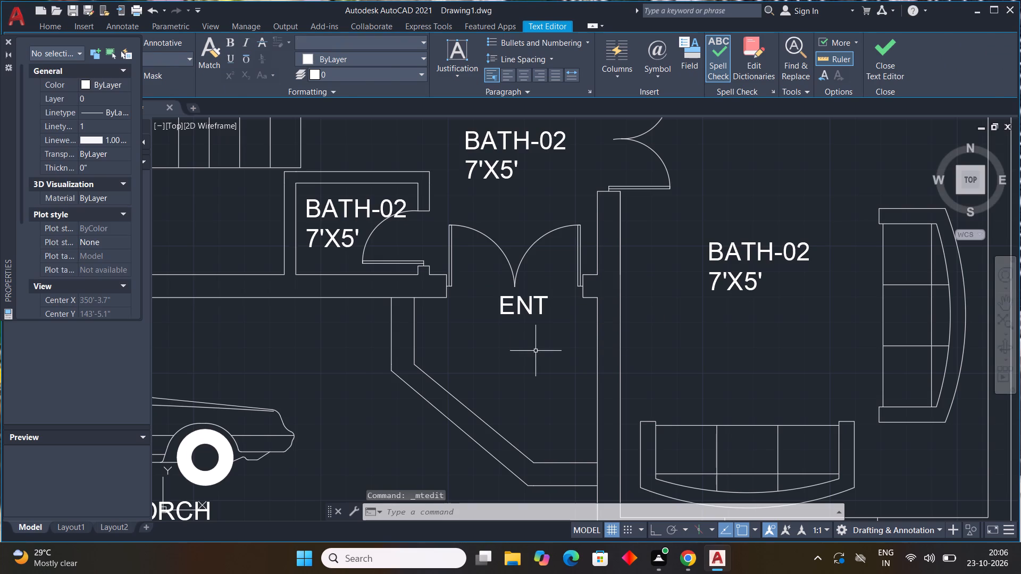
Replace the label in the southeast sofa room with "DRAWING ROOM" over "12'0"X14'7"", widening its text box.
{"action": "scroll", "coordinate": [700, 181], "scroll_direction": "down", "scroll_amount": 2}
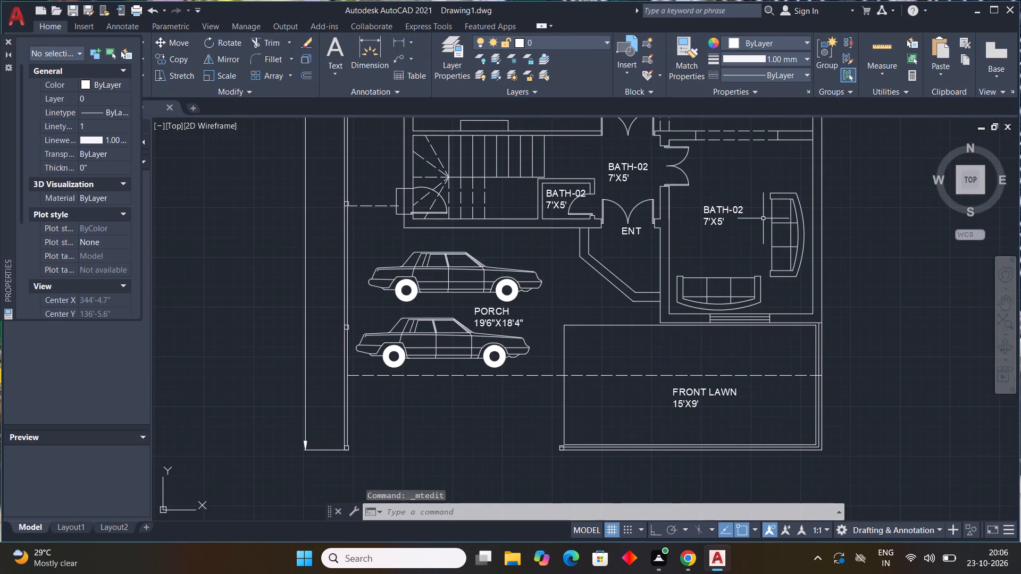
{"action": "double_click", "coordinate": [740, 210]}
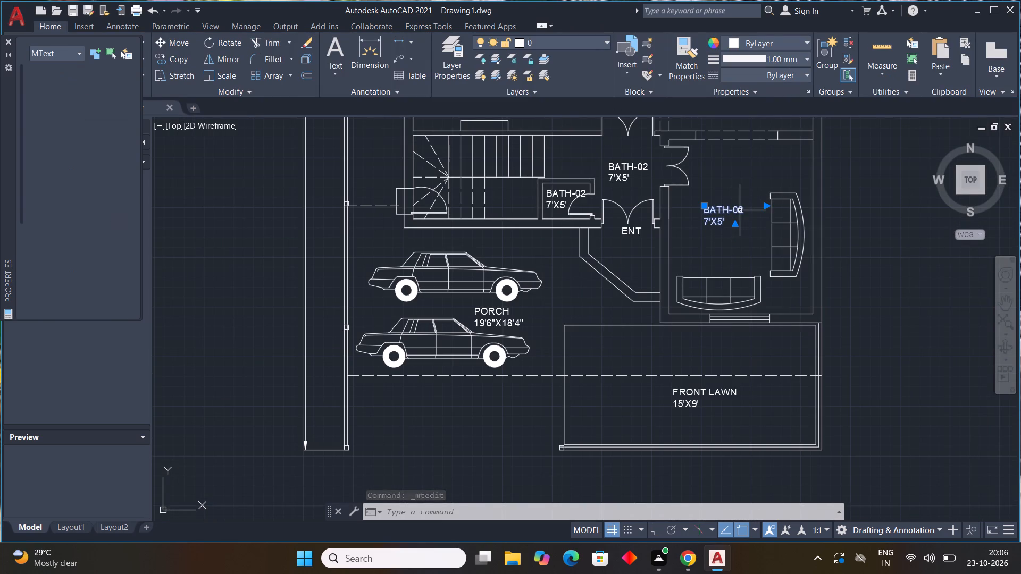
{"action": "left_click_drag", "start_coordinate": [772, 197], "coordinate": [835, 182]}
{"action": "left_click", "coordinate": [731, 220]}
{"action": "key", "text": "BackSpace"}
{"action": "key", "text": "BackSpace"}
{"action": "key", "text": "BackSpace"}
{"action": "key", "text": "BackSpace"}
{"action": "key", "text": "BackSpace"}
{"action": "key", "text": "BackSpace"}
{"action": "key", "text": "BackSpace"}
{"action": "key", "text": "BackSpace"}
{"action": "key", "text": "BackSpace"}
{"action": "key", "text": "BackSpace"}
{"action": "key", "text": "BackSpace"}
{"action": "key", "text": "BackSpace"}
{"action": "key", "text": "BackSpace"}
{"action": "key", "text": "BackSpace"}
{"action": "key", "text": "BackSpace"}
{"action": "key", "text": "BackSpace"}
{"action": "key", "text": "BackSpace"}
{"action": "key", "text": "BackSpace"}
{"action": "key", "text": "BackSpace"}
{"action": "key", "text": "BackSpace"}
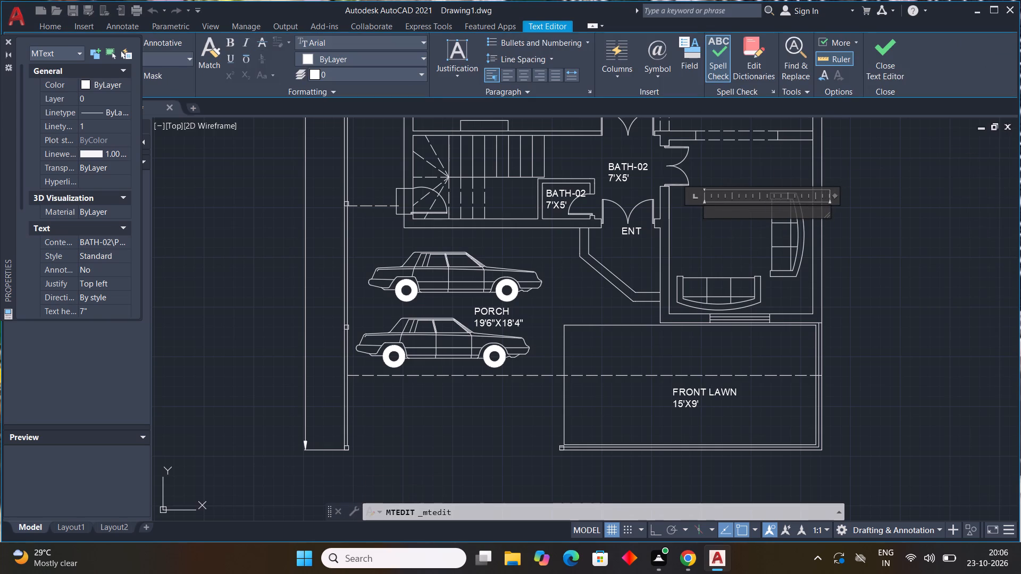
{"action": "type", "text": "DRAWING"}
{"action": "key", "text": "space"}
{"action": "type", "text": "ROOM"}
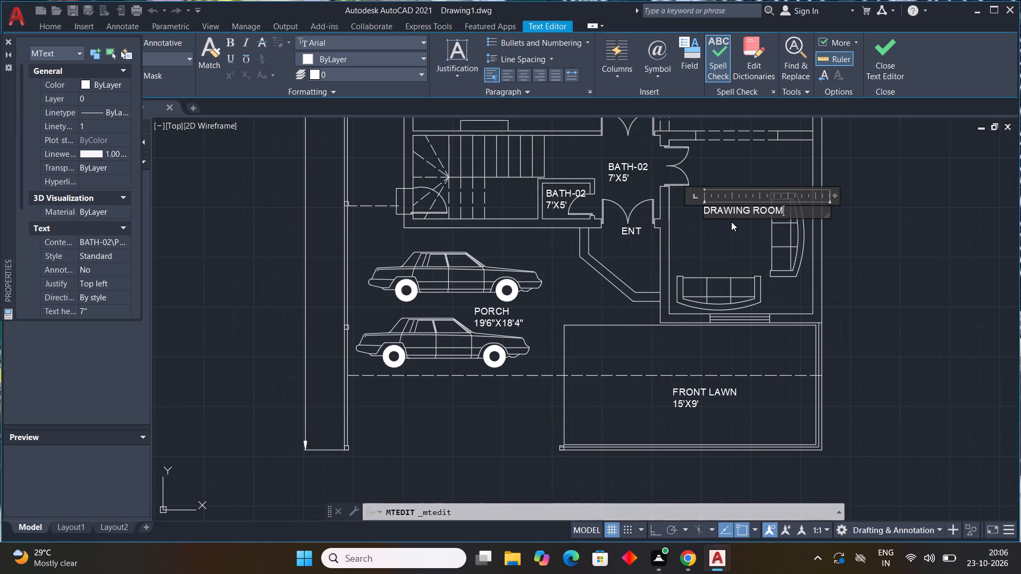
{"action": "key", "text": "Return"}
{"action": "type", "text": "12"}
{"action": "key", "text": "Return"}
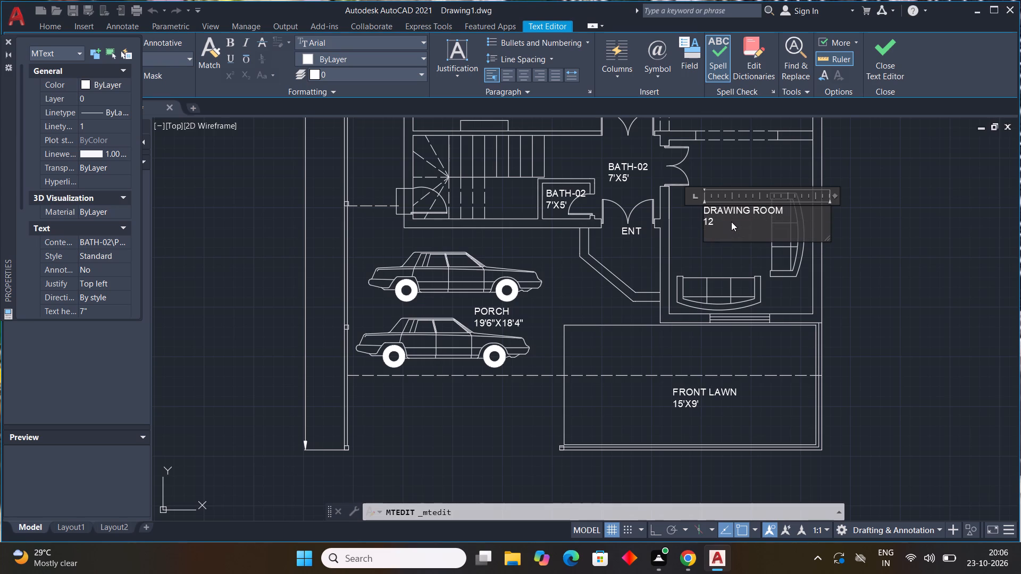
{"action": "key", "text": "BackSpace"}
{"action": "type", "text": "'0\"X"}
{"action": "type", "text": "14'7"}
{"action": "key", "text": "shift+quotedbl"}
{"action": "left_click", "coordinate": [726, 241]}
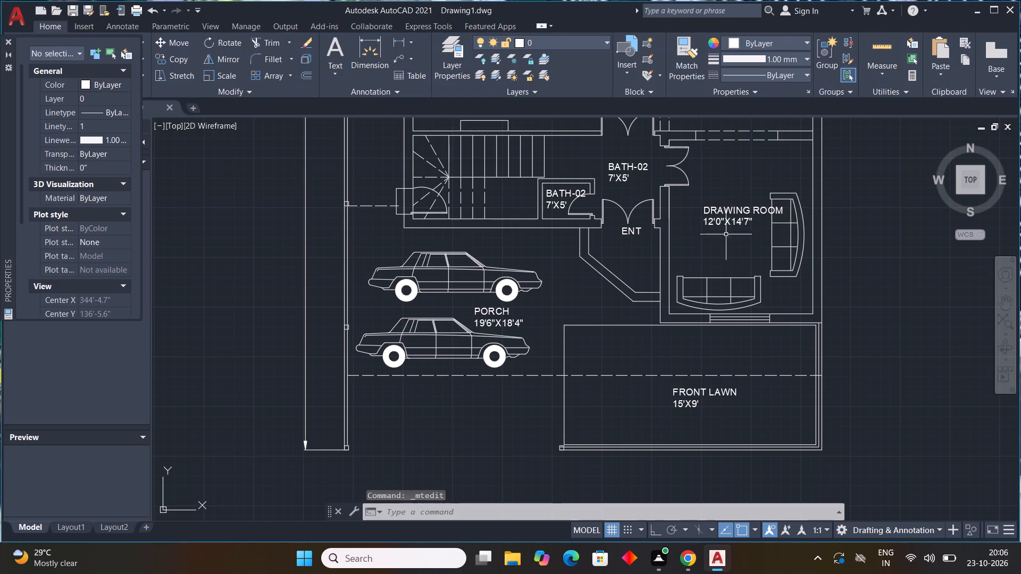
Replace the label between the two sets of entrance double doors with "LOBBY" over "6'6"X7'0"".
{"action": "middle_click_drag", "start_coordinate": [701, 238], "coordinate": [580, 314]}
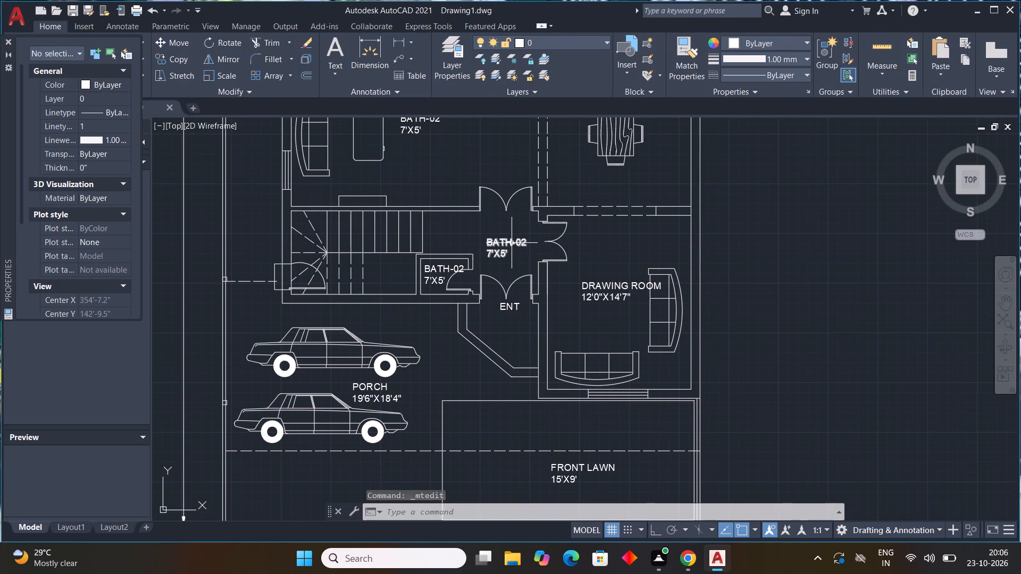
{"action": "double_click", "coordinate": [512, 242]}
{"action": "left_click", "coordinate": [516, 255]}
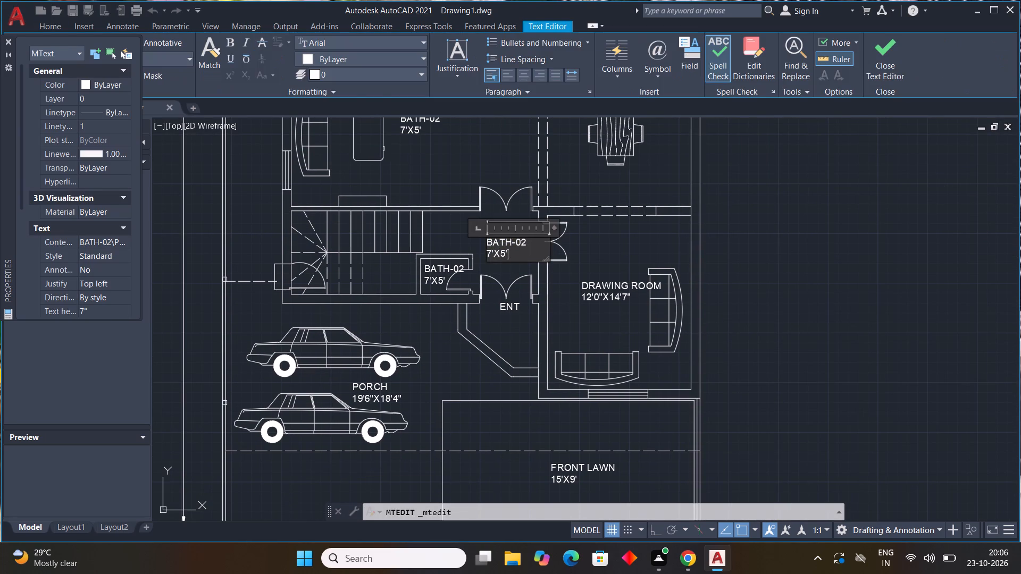
{"action": "key", "text": "BackSpace"}
{"action": "key", "text": "BackSpace"}
{"action": "key", "text": "BackSpace"}
{"action": "key", "text": "BackSpace"}
{"action": "key", "text": "BackSpace"}
{"action": "key", "text": "BackSpace"}
{"action": "key", "text": "BackSpace"}
{"action": "key", "text": "BackSpace"}
{"action": "key", "text": "BackSpace"}
{"action": "key", "text": "BackSpace"}
{"action": "key", "text": "BackSpace"}
{"action": "key", "text": "BackSpace"}
{"action": "key", "text": "BackSpace"}
{"action": "key", "text": "BackSpace"}
{"action": "key", "text": "BackSpace"}
{"action": "key", "text": "BackSpace"}
{"action": "key", "text": "BackSpace"}
{"action": "key", "text": "BackSpace"}
{"action": "key", "text": "BackSpace"}
{"action": "key", "text": "BackSpace"}
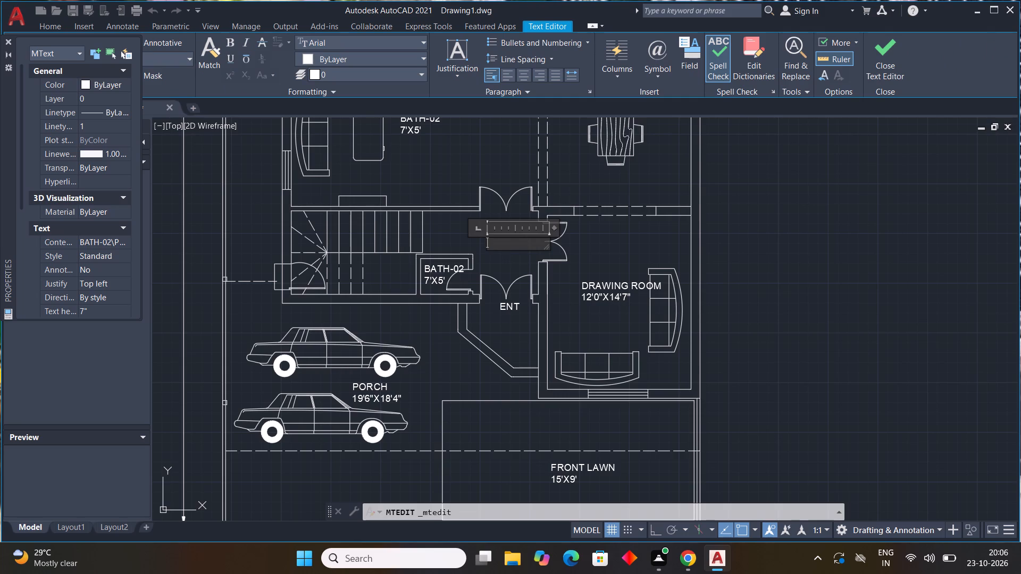
{"action": "type", "text": "LOBBY"}
{"action": "key", "text": "Return"}
{"action": "type", "text": "6'6"}
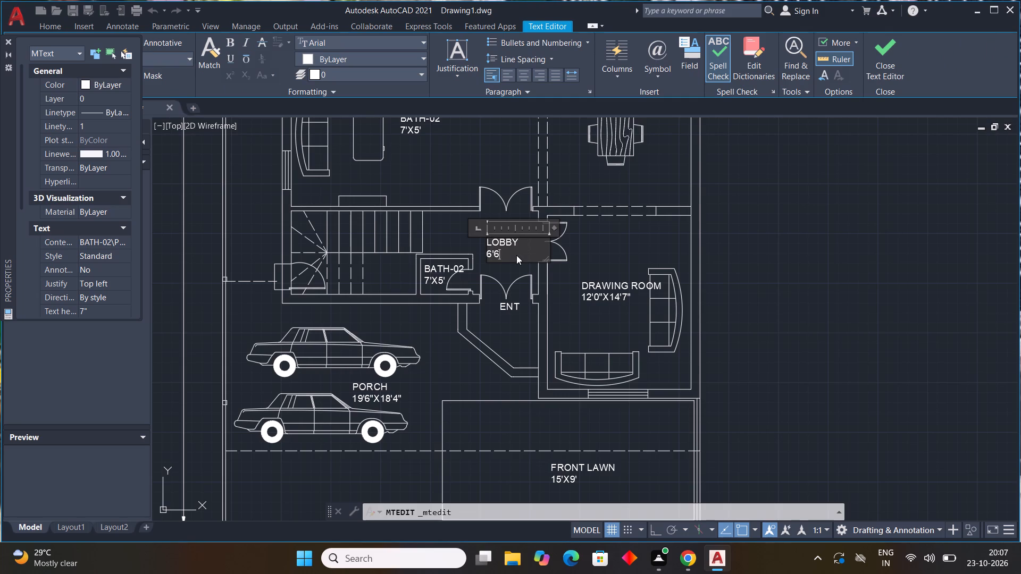
{"action": "key", "text": "shift+quotedbl"}
{"action": "key", "text": "x"}
{"action": "type", "text": "7'0\""}
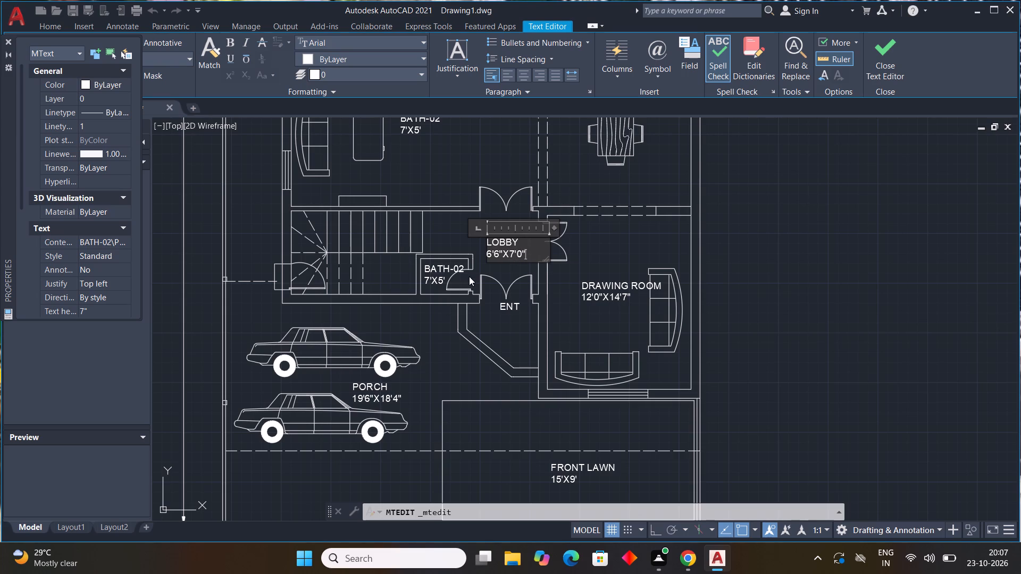
{"action": "left_click", "coordinate": [469, 276]}
Replace the label in the small room beside the staircase with "POWDER" over "4'X3'".
{"action": "double_click", "coordinate": [434, 275]}
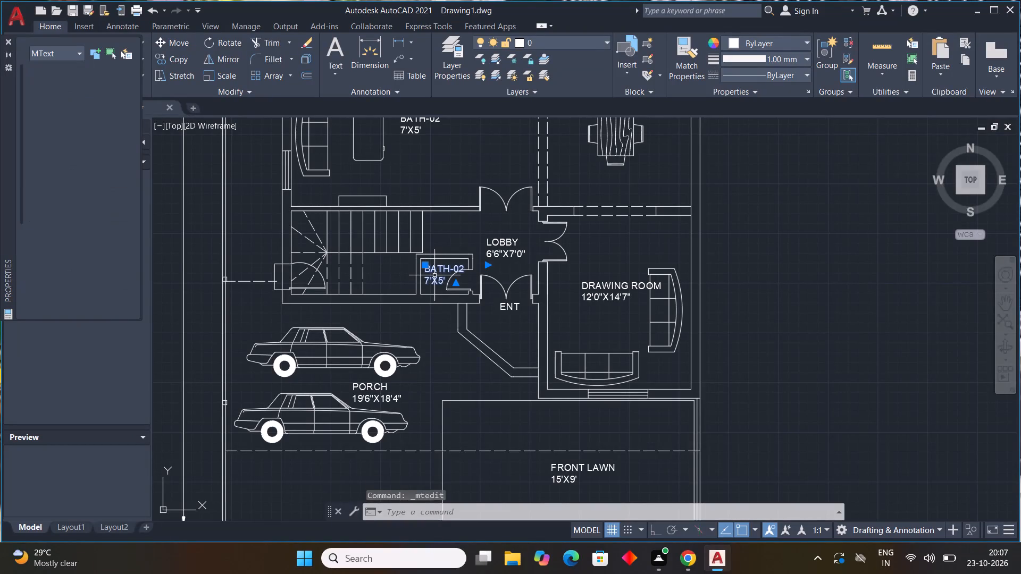
{"action": "left_click", "coordinate": [458, 280]}
{"action": "key", "text": "BackSpace"}
{"action": "key", "text": "BackSpace"}
{"action": "key", "text": "BackSpace"}
{"action": "key", "text": "BackSpace"}
{"action": "key", "text": "BackSpace"}
{"action": "key", "text": "BackSpace"}
{"action": "key", "text": "BackSpace"}
{"action": "key", "text": "BackSpace"}
{"action": "key", "text": "BackSpace"}
{"action": "key", "text": "BackSpace"}
{"action": "key", "text": "BackSpace"}
{"action": "key", "text": "BackSpace"}
{"action": "key", "text": "BackSpace"}
{"action": "key", "text": "BackSpace"}
{"action": "key", "text": "BackSpace"}
{"action": "key", "text": "BackSpace"}
{"action": "key", "text": "BackSpace"}
{"action": "key", "text": "BackSpace"}
{"action": "key", "text": "BackSpace"}
{"action": "key", "text": "BackSpace"}
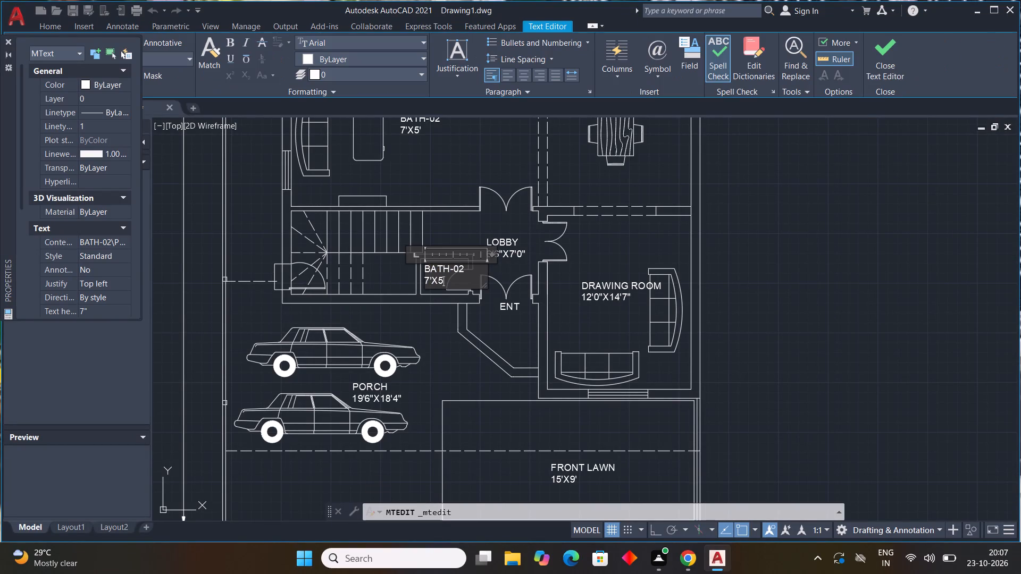
{"action": "type", "text": "POWDER"}
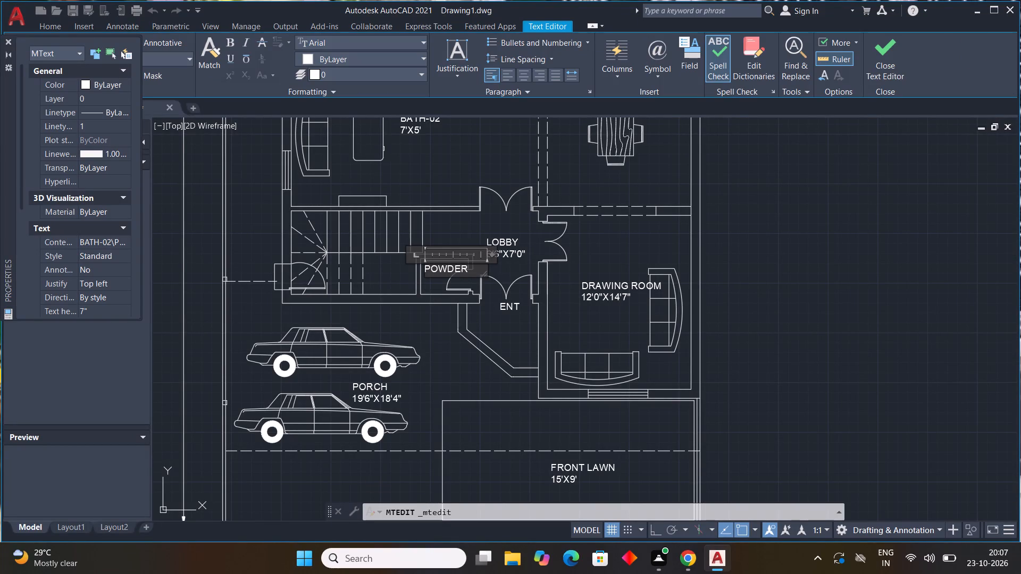
{"action": "key", "text": "Return"}
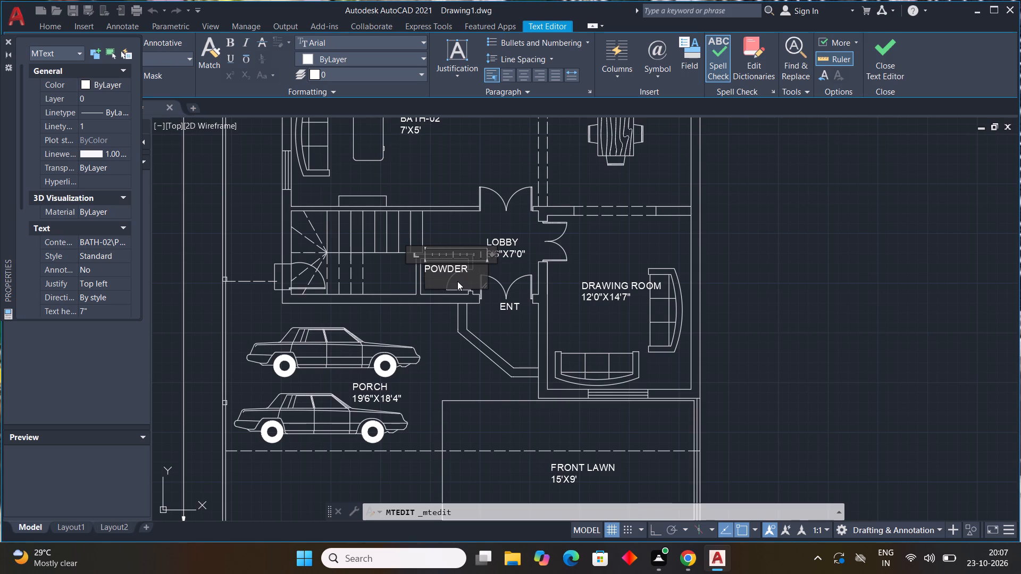
{"action": "type", "text": "4'X3"}
{"action": "key", "text": "apostrophe"}
{"action": "left_click", "coordinate": [455, 228]}
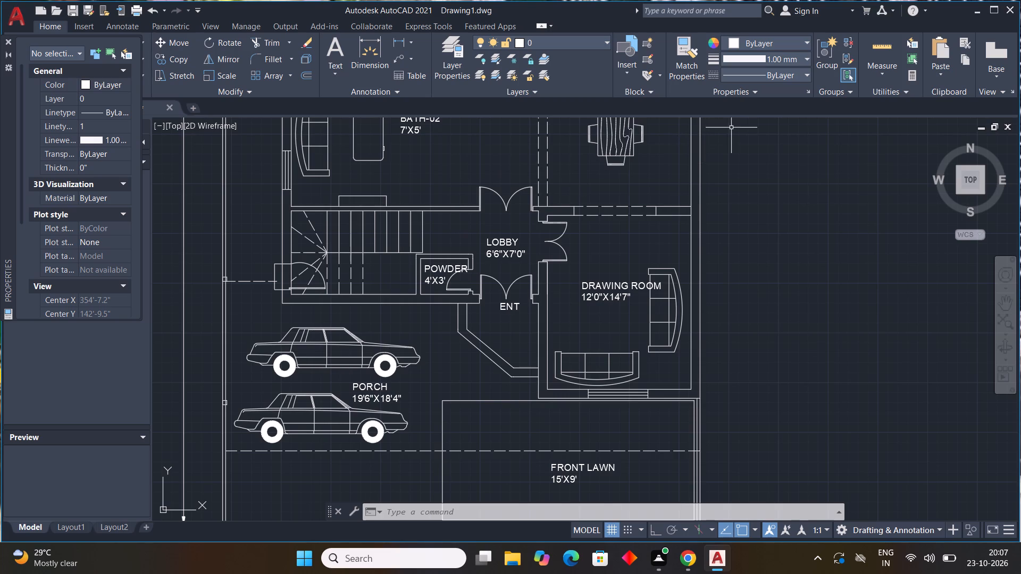
Replace the label beside the coffee table in the sofa room north of the stairs with "TV LOUNGE-01" over "20'9"X14'8"", widening its text box.
{"action": "left_click_drag", "start_coordinate": [732, 128], "coordinate": [743, 125]}
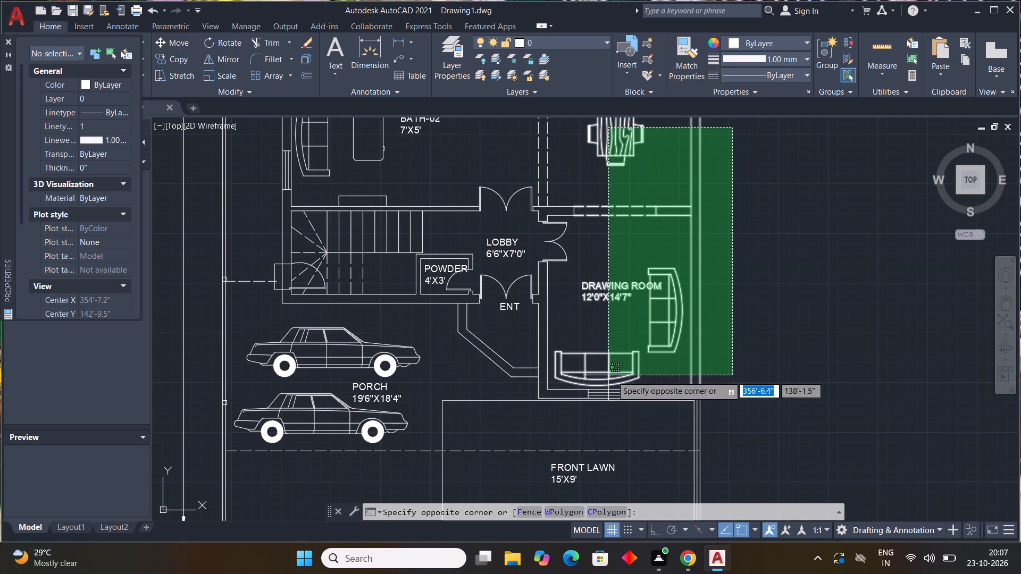
{"action": "key", "text": "Escape"}
{"action": "middle_click_drag", "start_coordinate": [793, 400], "coordinate": [823, 478]}
{"action": "scroll", "coordinate": [792, 402], "scroll_direction": "down", "scroll_amount": 1}
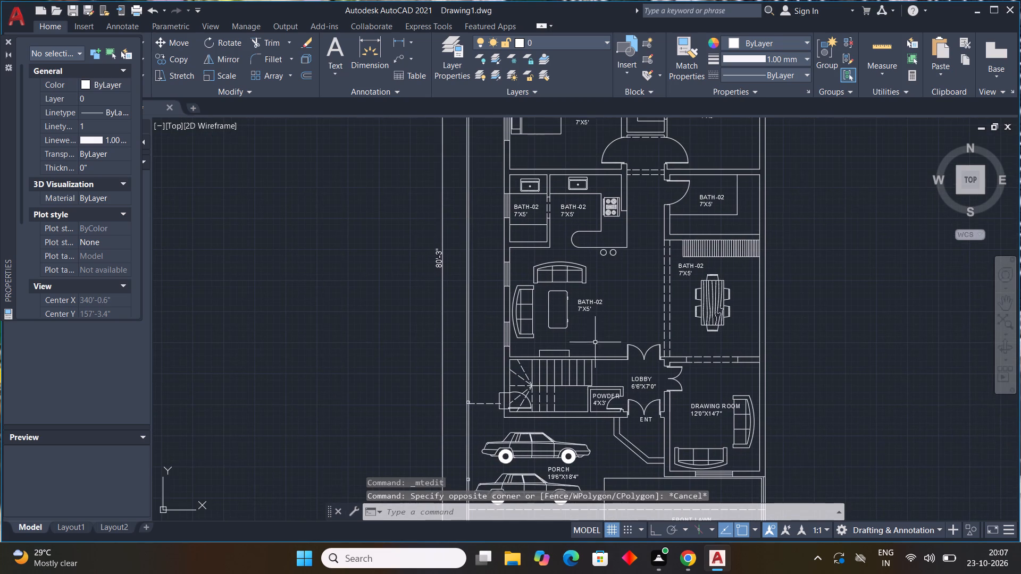
{"action": "scroll", "coordinate": [592, 340], "scroll_direction": "up", "scroll_amount": 2}
{"action": "middle_click_drag", "start_coordinate": [598, 343], "coordinate": [491, 316]}
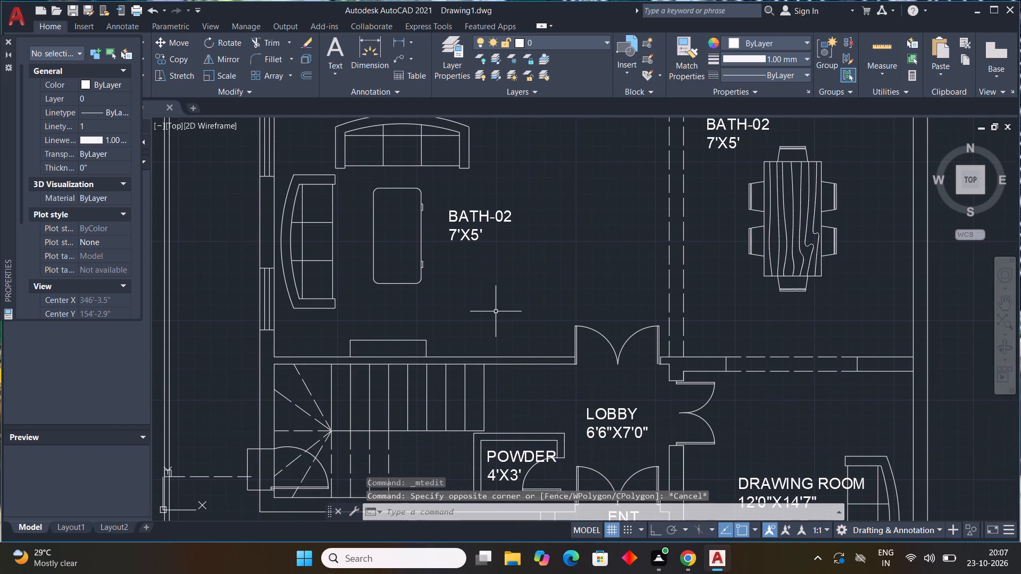
{"action": "double_click", "coordinate": [476, 235]}
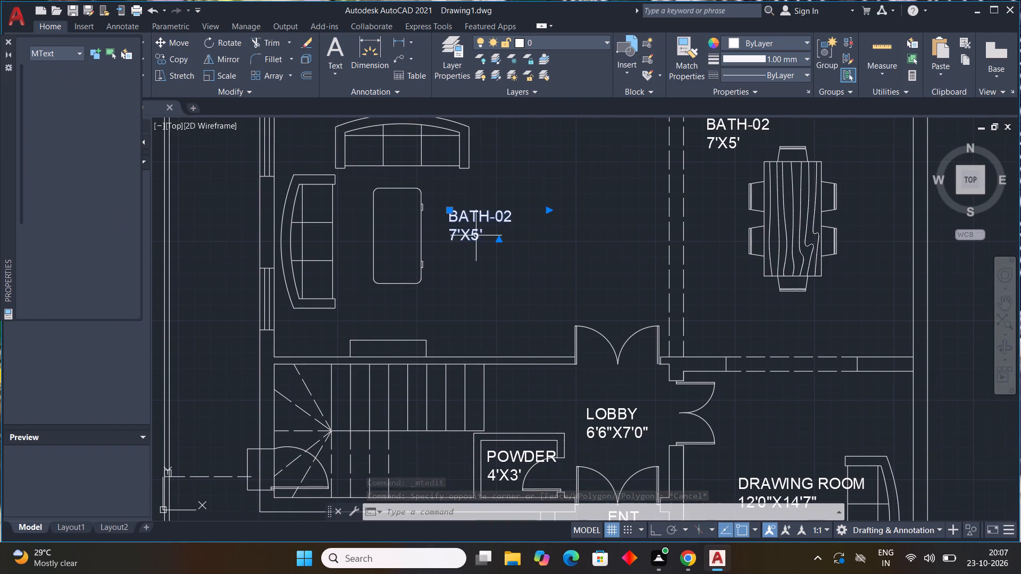
{"action": "double_click", "coordinate": [493, 222]}
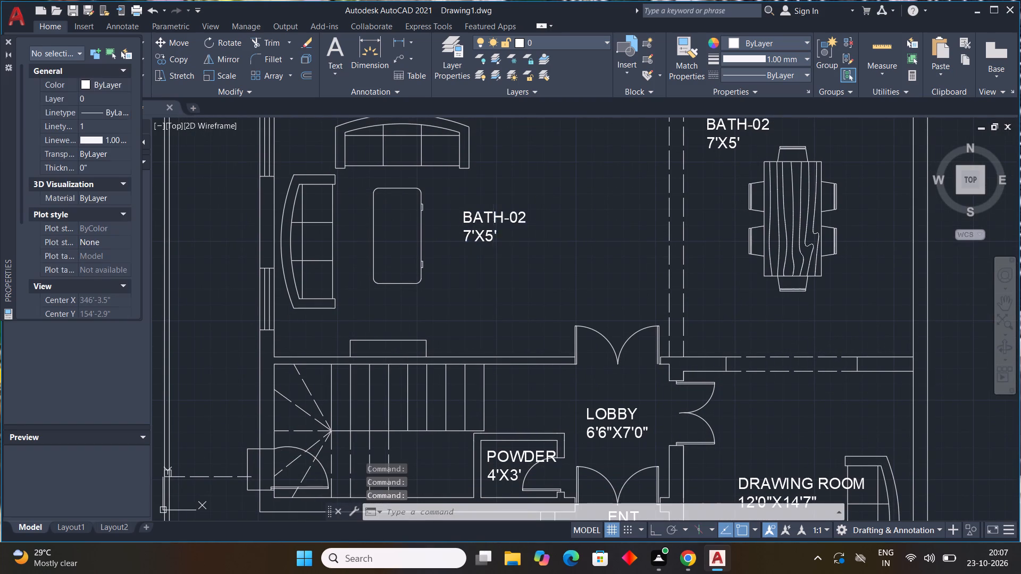
{"action": "left_click_drag", "start_coordinate": [567, 199], "coordinate": [635, 200]}
{"action": "left_click", "coordinate": [518, 239]}
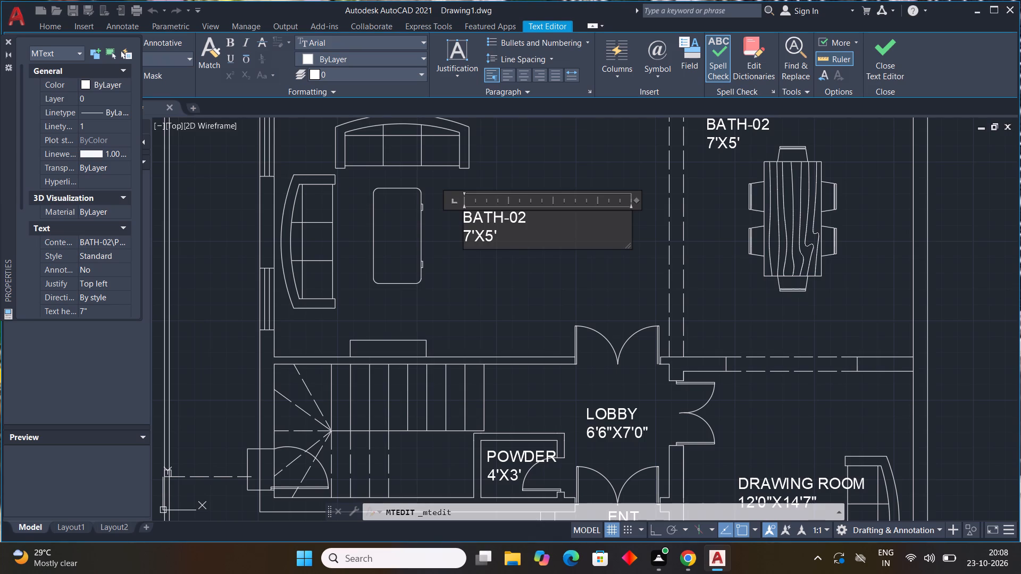
{"action": "key", "text": "BackSpace"}
{"action": "key", "text": "BackSpace"}
{"action": "key", "text": "BackSpace"}
{"action": "key", "text": "BackSpace"}
{"action": "key", "text": "BackSpace"}
{"action": "key", "text": "BackSpace"}
{"action": "key", "text": "BackSpace"}
{"action": "key", "text": "BackSpace"}
{"action": "key", "text": "BackSpace"}
{"action": "key", "text": "BackSpace"}
{"action": "key", "text": "BackSpace"}
{"action": "key", "text": "BackSpace"}
{"action": "key", "text": "BackSpace"}
{"action": "key", "text": "BackSpace"}
{"action": "key", "text": "BackSpace"}
{"action": "key", "text": "BackSpace"}
{"action": "key", "text": "BackSpace"}
{"action": "key", "text": "BackSpace"}
{"action": "key", "text": "BackSpace"}
{"action": "key", "text": "BackSpace"}
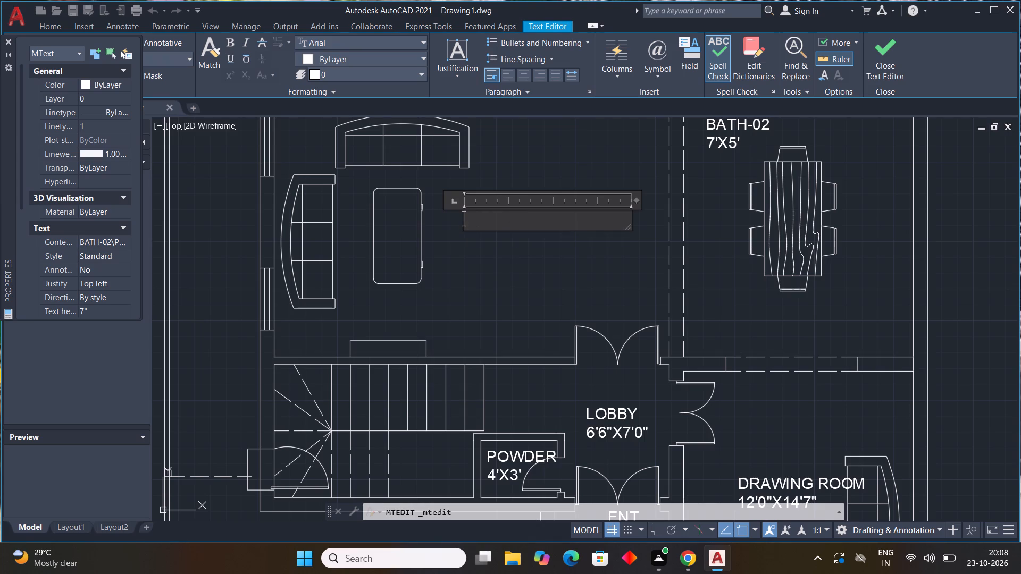
{"action": "key", "text": "t"}
{"action": "type", "text": "V"}
{"action": "key", "text": "space"}
{"action": "type", "text": "LO"}
{"action": "key", "text": "u"}
{"action": "type", "text": "NGE"}
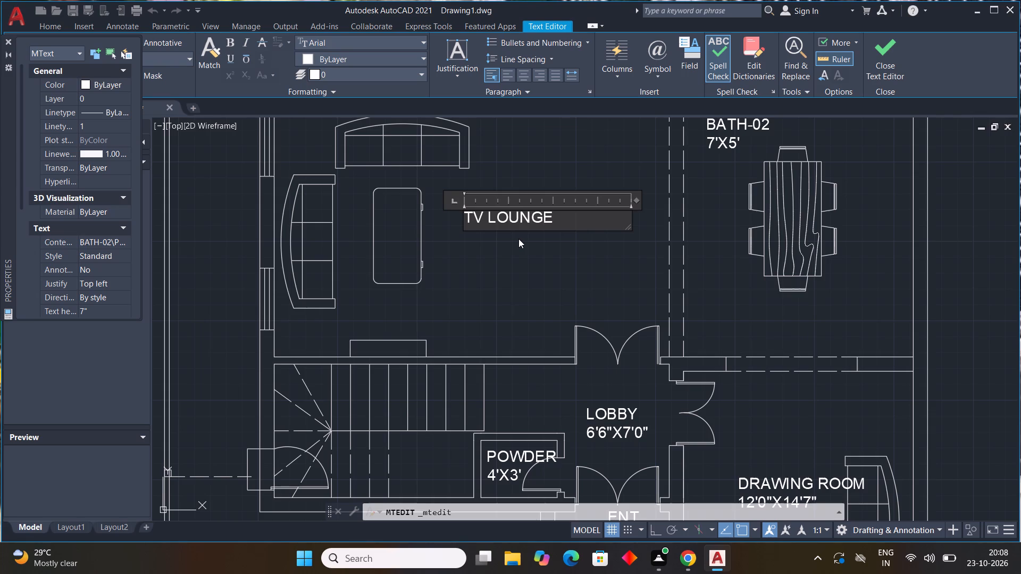
{"action": "type", "text": "-01"}
{"action": "key", "text": "Return"}
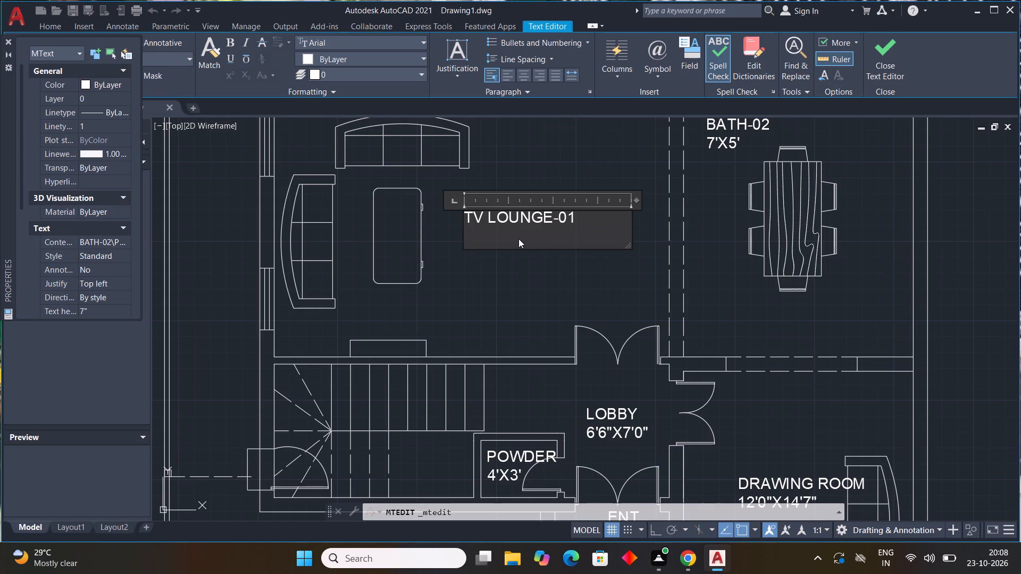
{"action": "type", "text": "20"}
{"action": "key", "text": "apostrophe"}
{"action": "type", "text": "9\""}
{"action": "key", "text": "x"}
{"action": "type", "text": "14'"}
{"action": "type", "text": "8\""}
{"action": "left_click", "coordinate": [506, 276]}
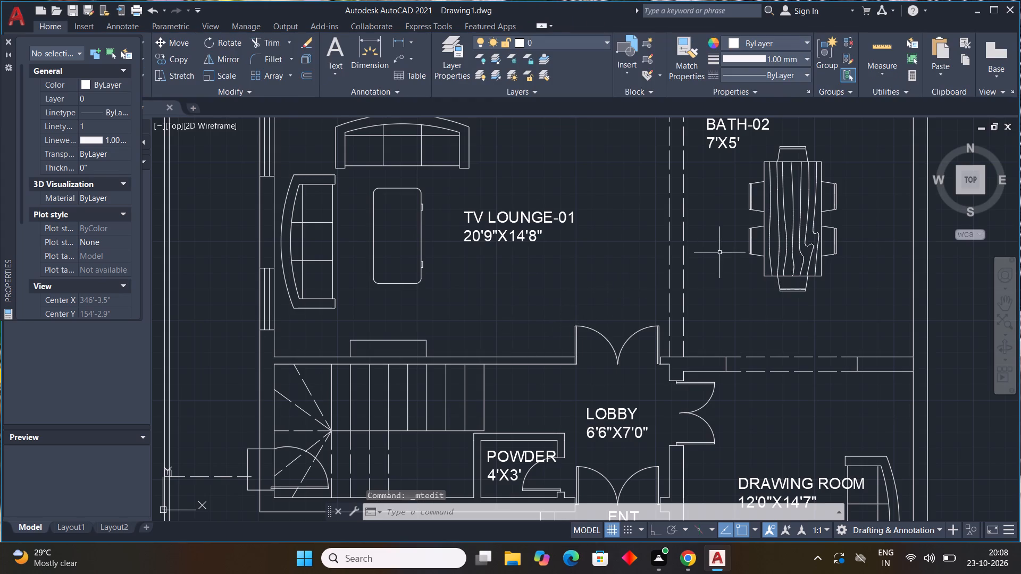
Replace the label above the six-chair dining table with "DINNING ROOM" over "11'7"X15'6"", widening its text box.
{"action": "middle_click_drag", "start_coordinate": [719, 252], "coordinate": [647, 334]}
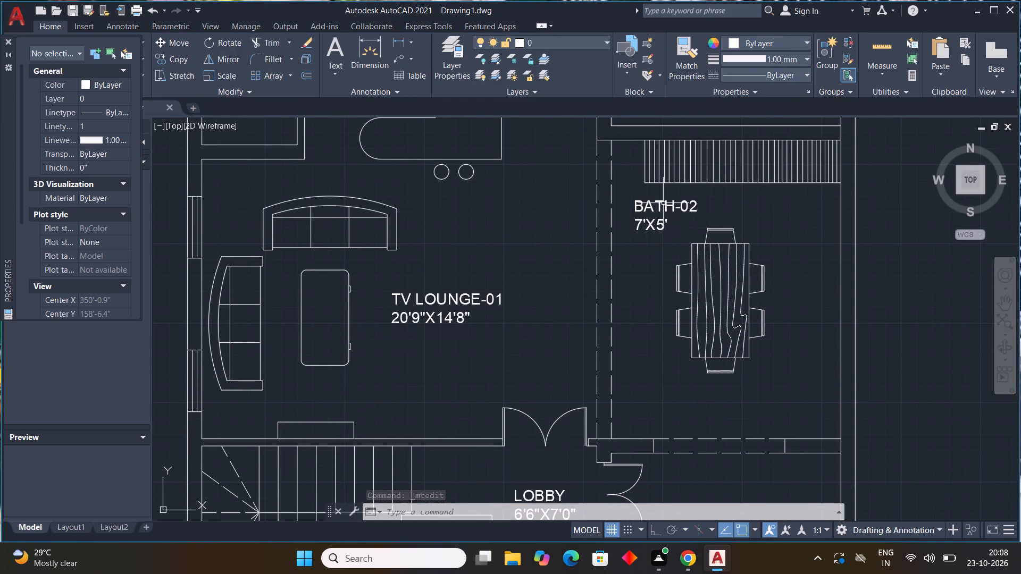
{"action": "triple_click", "coordinate": [663, 203]}
{"action": "left_click_drag", "start_coordinate": [741, 189], "coordinate": [792, 189]}
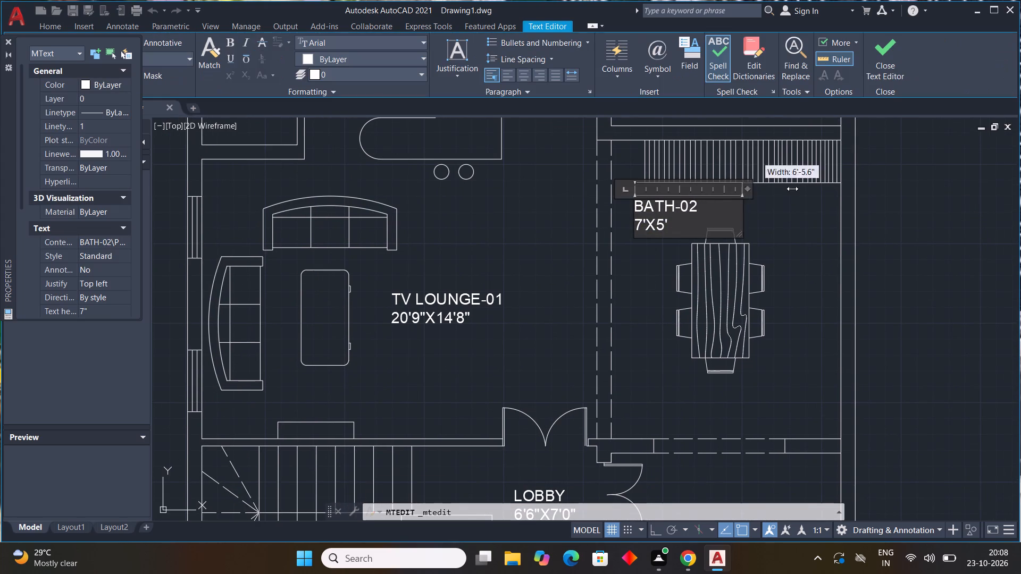
{"action": "left_click_drag", "start_coordinate": [792, 189], "coordinate": [802, 189]}
{"action": "left_click", "coordinate": [689, 231]}
{"action": "key", "text": "BackSpace"}
{"action": "key", "text": "BackSpace"}
{"action": "key", "text": "BackSpace"}
{"action": "key", "text": "BackSpace"}
{"action": "key", "text": "BackSpace"}
{"action": "key", "text": "BackSpace"}
{"action": "key", "text": "BackSpace"}
{"action": "key", "text": "BackSpace"}
{"action": "key", "text": "BackSpace"}
{"action": "key", "text": "BackSpace"}
{"action": "key", "text": "BackSpace"}
{"action": "key", "text": "BackSpace"}
{"action": "key", "text": "BackSpace"}
{"action": "key", "text": "BackSpace"}
{"action": "key", "text": "BackSpace"}
{"action": "key", "text": "BackSpace"}
{"action": "key", "text": "BackSpace"}
{"action": "key", "text": "BackSpace"}
{"action": "key", "text": "BackSpace"}
{"action": "key", "text": "BackSpace"}
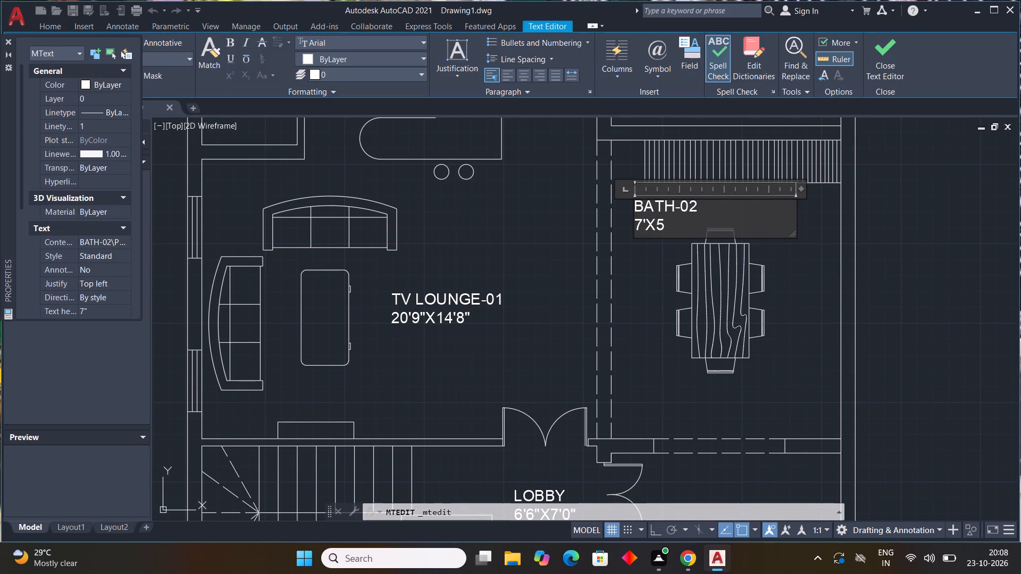
{"action": "type", "text": "DINNING"}
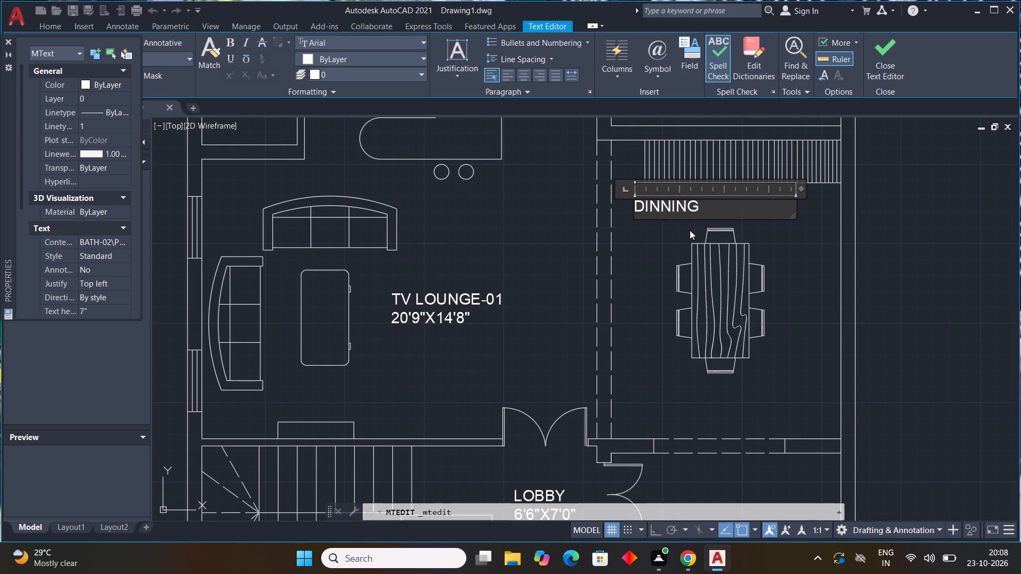
{"action": "key", "text": "space"}
{"action": "type", "text": "ROOM"}
{"action": "key", "text": "Return"}
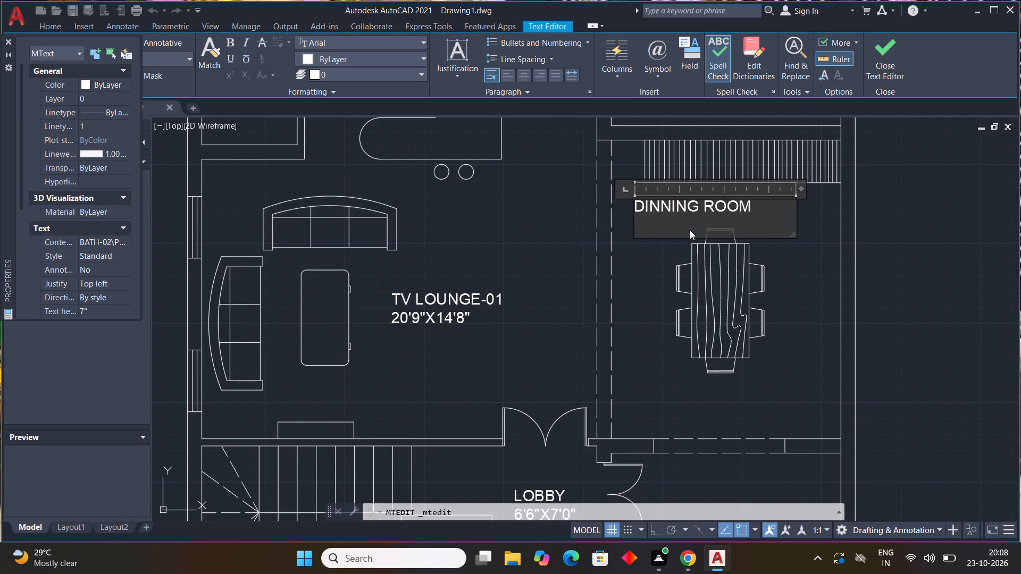
{"action": "key", "text": "1"}
{"action": "type", "text": "1'7\""}
{"action": "key", "text": "x"}
{"action": "type", "text": "15'"}
{"action": "key", "text": "6"}
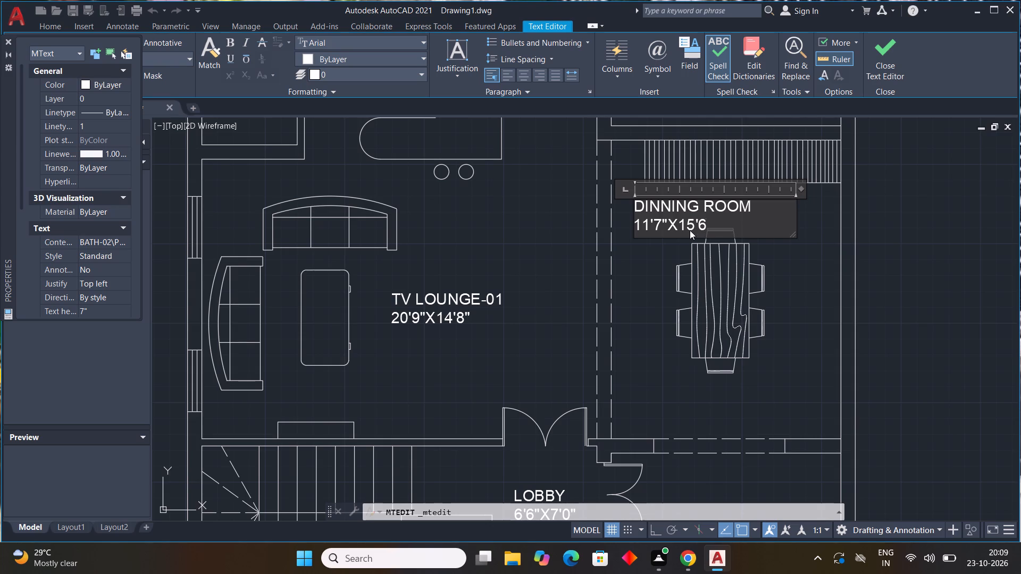
{"action": "key", "text": "shift+quotedbl"}
{"action": "key", "text": "Return"}
{"action": "left_click", "coordinate": [648, 303]}
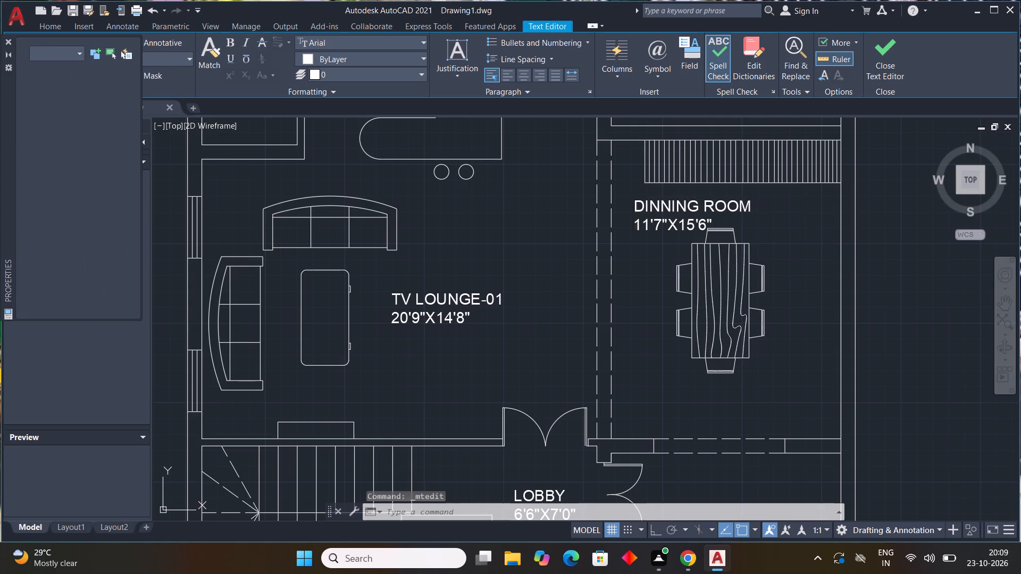
Replace the label in the narrow sink room on the west wall with "DIRTY", "KITCHEN" and "5'X9'" on three lines.
{"action": "middle_click_drag", "start_coordinate": [517, 184], "coordinate": [571, 280]}
{"action": "scroll", "coordinate": [552, 261], "scroll_direction": "down", "scroll_amount": 1}
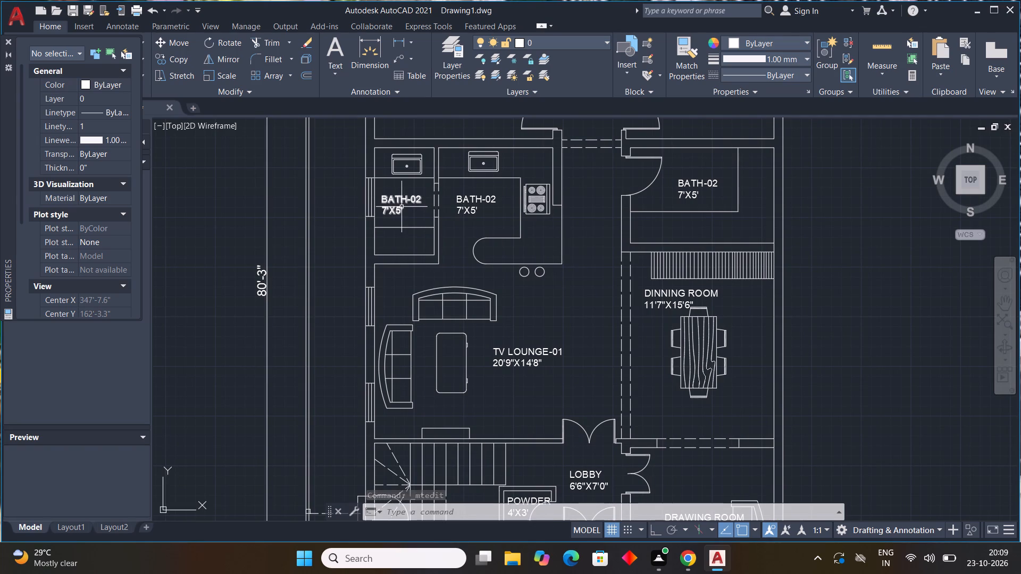
{"action": "double_click", "coordinate": [401, 201]}
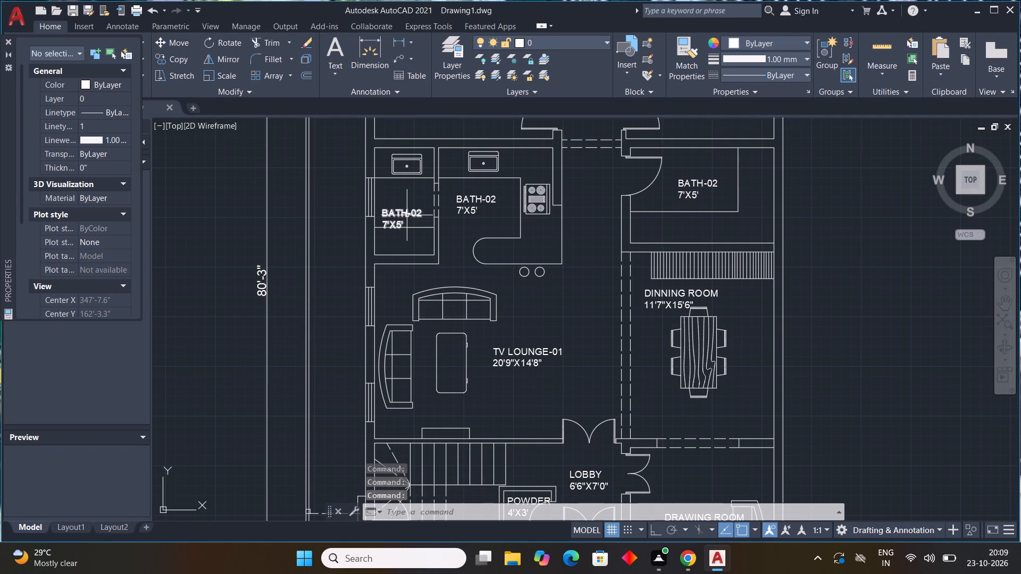
{"action": "key", "text": "ctrl+z"}
{"action": "double_click", "coordinate": [392, 198]}
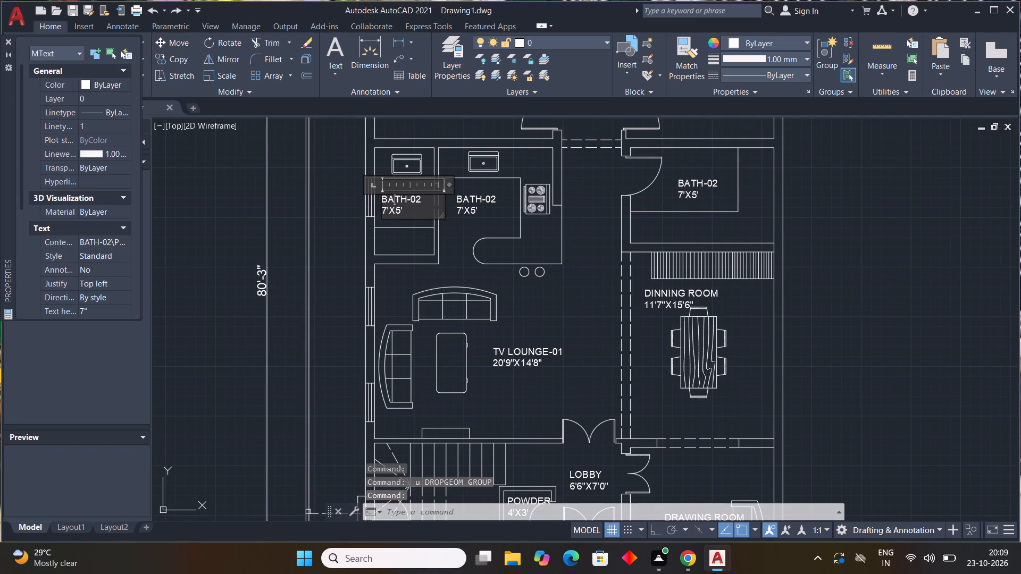
{"action": "left_click", "coordinate": [408, 212]}
{"action": "key", "text": "BackSpace"}
{"action": "key", "text": "BackSpace"}
{"action": "key", "text": "BackSpace"}
{"action": "key", "text": "BackSpace"}
{"action": "key", "text": "BackSpace"}
{"action": "key", "text": "BackSpace"}
{"action": "key", "text": "BackSpace"}
{"action": "key", "text": "BackSpace"}
{"action": "key", "text": "BackSpace"}
{"action": "key", "text": "BackSpace"}
{"action": "key", "text": "BackSpace"}
{"action": "key", "text": "BackSpace"}
{"action": "key", "text": "BackSpace"}
{"action": "key", "text": "BackSpace"}
{"action": "key", "text": "BackSpace"}
{"action": "key", "text": "BackSpace"}
{"action": "key", "text": "BackSpace"}
{"action": "key", "text": "BackSpace"}
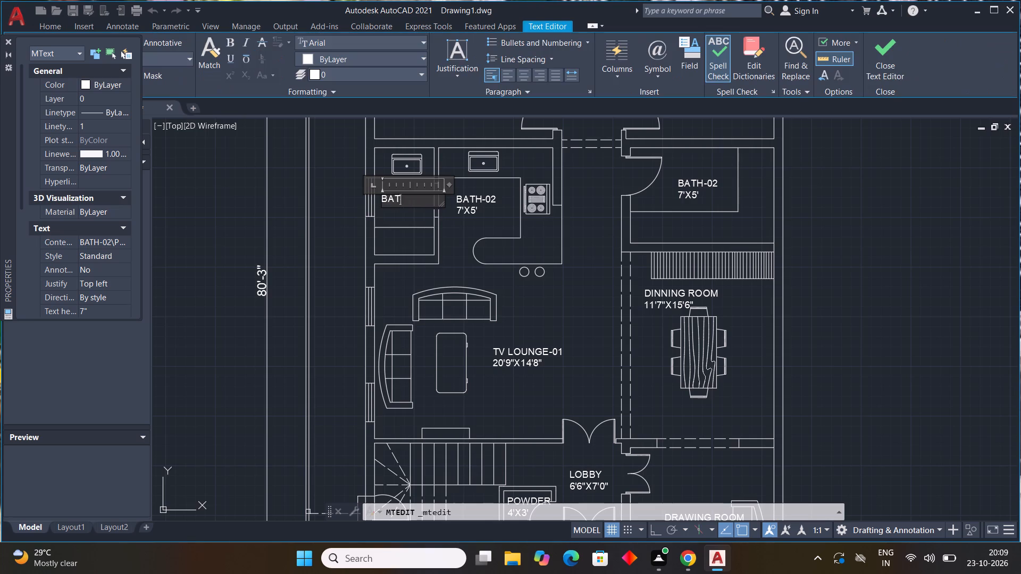
{"action": "type", "text": "DIR"}
{"action": "type", "text": "TY"}
{"action": "key", "text": "Return"}
{"action": "type", "text": "KITCHEN"}
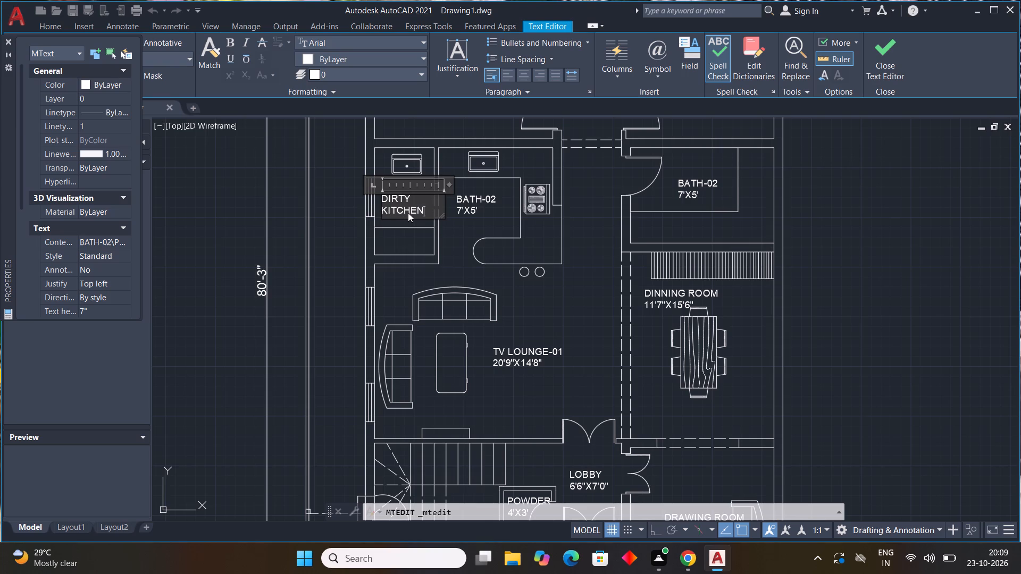
{"action": "key", "text": "Return"}
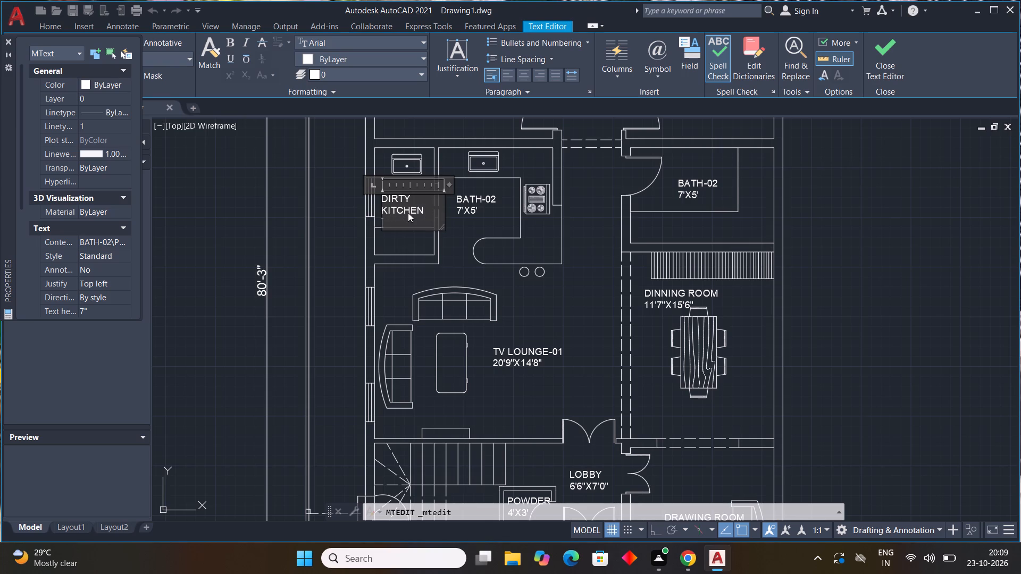
{"action": "type", "text": "5'"}
{"action": "type", "text": "X9'"}
{"action": "left_click", "coordinate": [449, 261]}
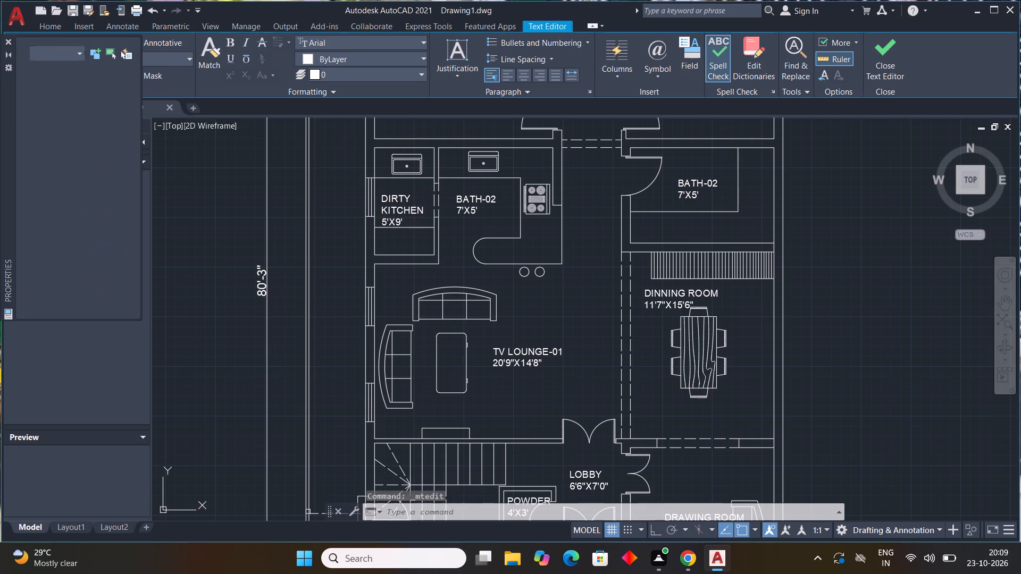
Replace the label in the room with the stove and curved counter with "KITCHEN" over "9'7"X9'9"".
{"action": "double_click", "coordinate": [492, 198]}
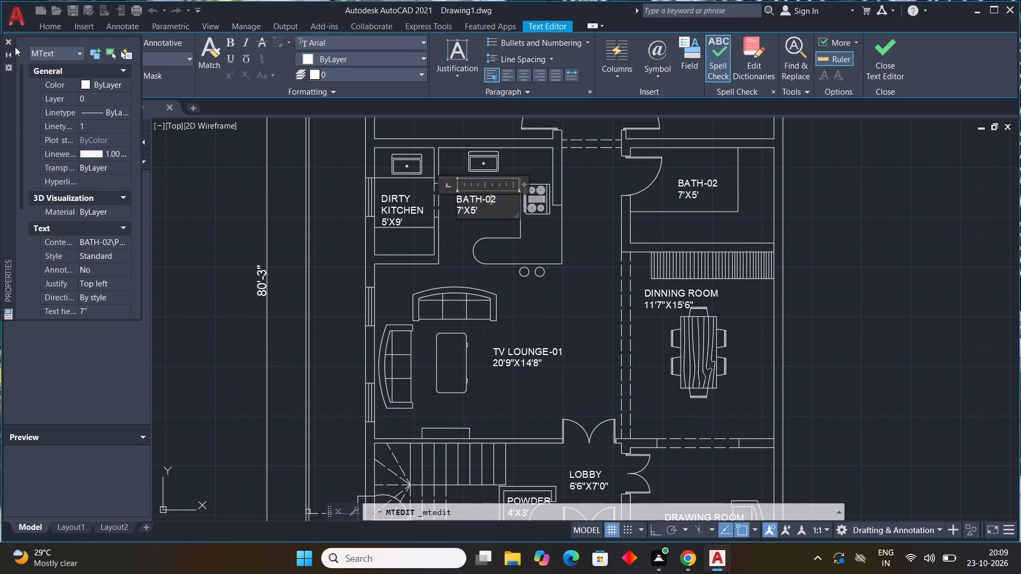
{"action": "left_click", "coordinate": [481, 213]}
{"action": "key", "text": "BackSpace"}
{"action": "key", "text": "BackSpace"}
{"action": "key", "text": "BackSpace"}
{"action": "key", "text": "BackSpace"}
{"action": "key", "text": "BackSpace"}
{"action": "key", "text": "BackSpace"}
{"action": "key", "text": "BackSpace"}
{"action": "key", "text": "BackSpace"}
{"action": "key", "text": "BackSpace"}
{"action": "key", "text": "BackSpace"}
{"action": "key", "text": "BackSpace"}
{"action": "key", "text": "BackSpace"}
{"action": "key", "text": "BackSpace"}
{"action": "key", "text": "BackSpace"}
{"action": "key", "text": "BackSpace"}
{"action": "key", "text": "BackSpace"}
{"action": "key", "text": "BackSpace"}
{"action": "key", "text": "BackSpace"}
{"action": "key", "text": "BackSpace"}
{"action": "key", "text": "BackSpace"}
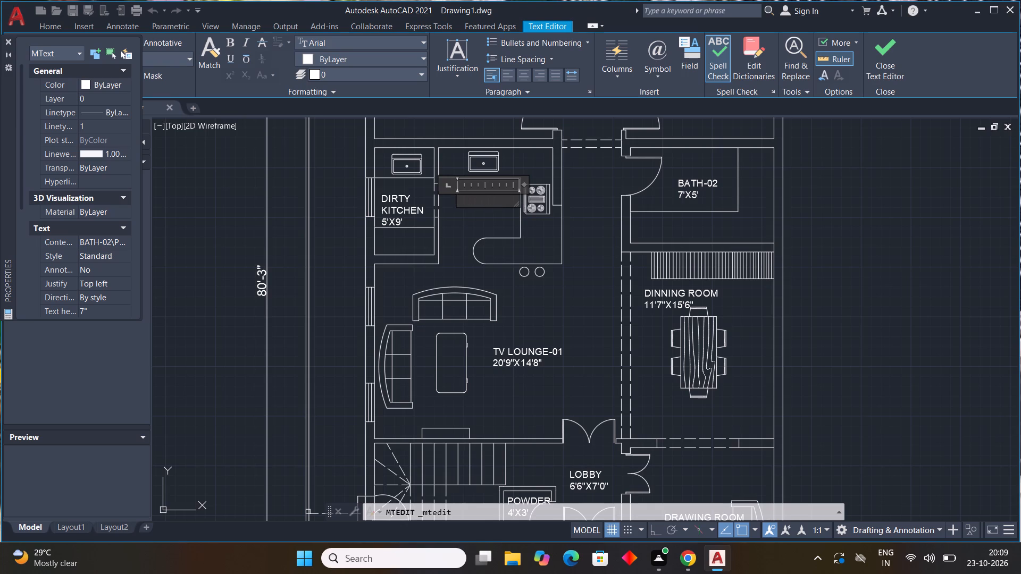
{"action": "type", "text": "KITCHEN"}
{"action": "scroll", "coordinate": [542, 96], "scroll_direction": "down", "scroll_amount": 1}
{"action": "key", "text": "Return"}
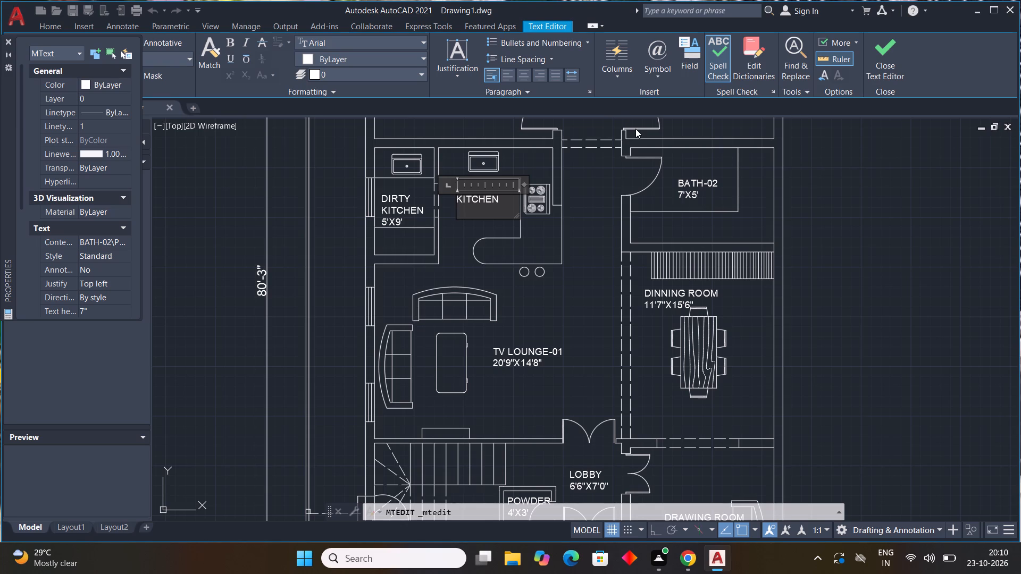
{"action": "type", "text": "9'7"}
{"action": "key", "text": "shift+quotedbl"}
{"action": "key", "text": "x"}
{"action": "type", "text": "9'9\""}
{"action": "left_click", "coordinate": [557, 316]}
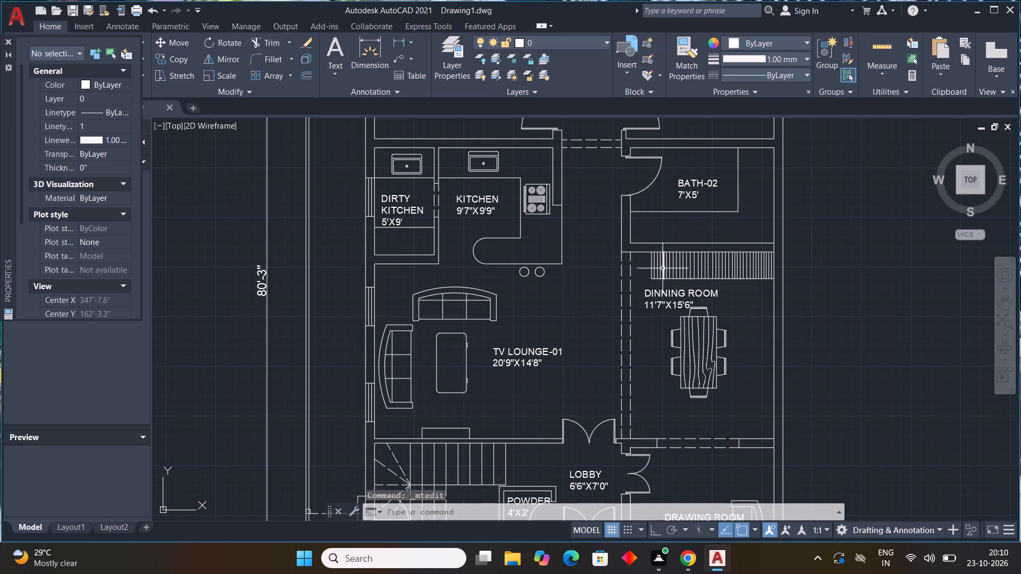
Replace the label in the room north of the dining room with "STUDY ROOM" over "11'7"X8'0"", widening its text box.
{"action": "double_click", "coordinate": [693, 195]}
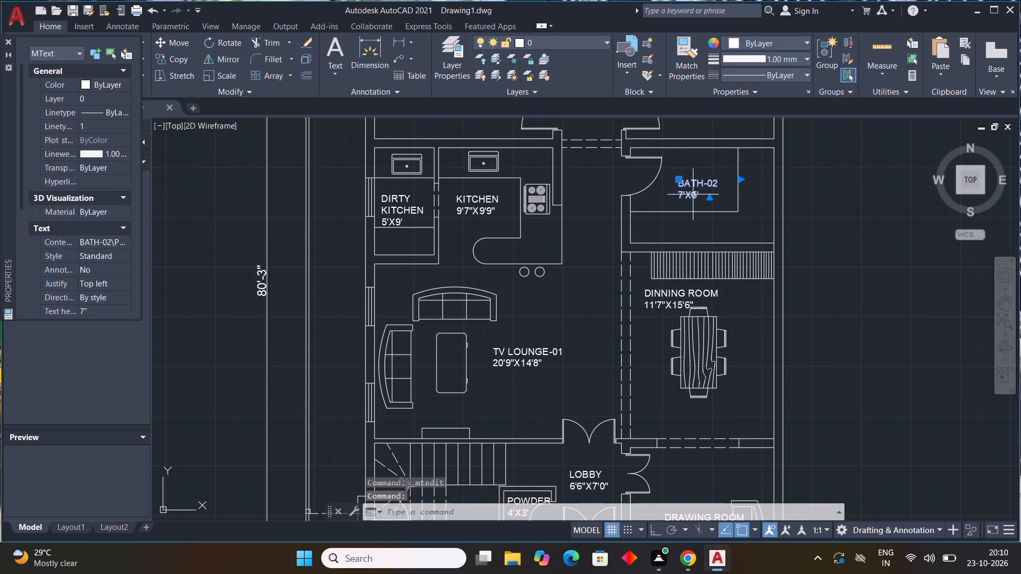
{"action": "left_click", "coordinate": [709, 199]}
{"action": "key", "text": "BackSpace"}
{"action": "key", "text": "BackSpace"}
{"action": "key", "text": "BackSpace"}
{"action": "key", "text": "BackSpace"}
{"action": "key", "text": "BackSpace"}
{"action": "key", "text": "BackSpace"}
{"action": "key", "text": "BackSpace"}
{"action": "key", "text": "BackSpace"}
{"action": "key", "text": "BackSpace"}
{"action": "key", "text": "BackSpace"}
{"action": "key", "text": "BackSpace"}
{"action": "key", "text": "BackSpace"}
{"action": "key", "text": "BackSpace"}
{"action": "key", "text": "BackSpace"}
{"action": "key", "text": "BackSpace"}
{"action": "key", "text": "BackSpace"}
{"action": "key", "text": "BackSpace"}
{"action": "key", "text": "BackSpace"}
{"action": "key", "text": "BackSpace"}
{"action": "key", "text": "BackSpace"}
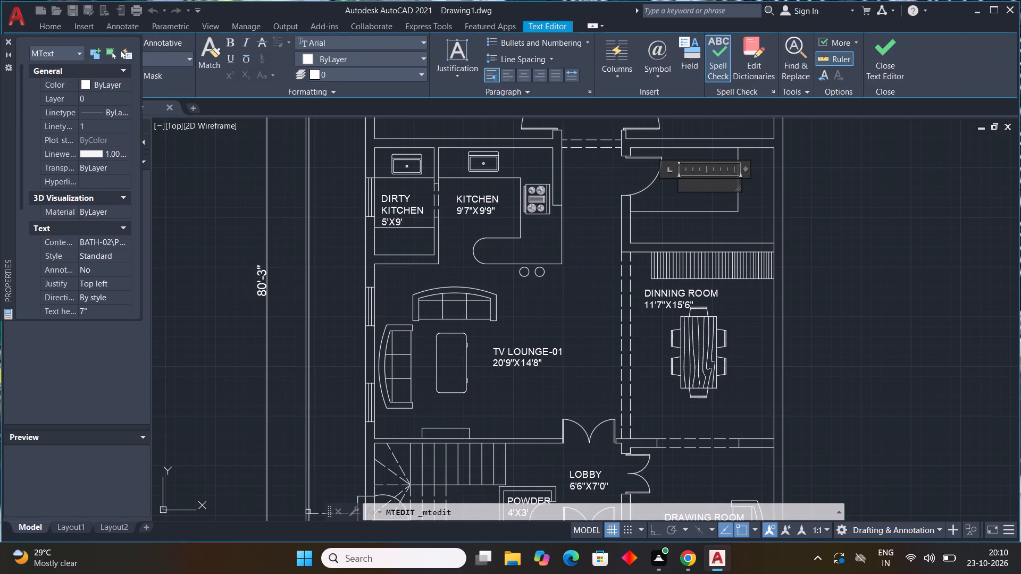
{"action": "type", "text": "STUDY"}
{"action": "key", "text": "space"}
{"action": "type", "text": "ROOM"}
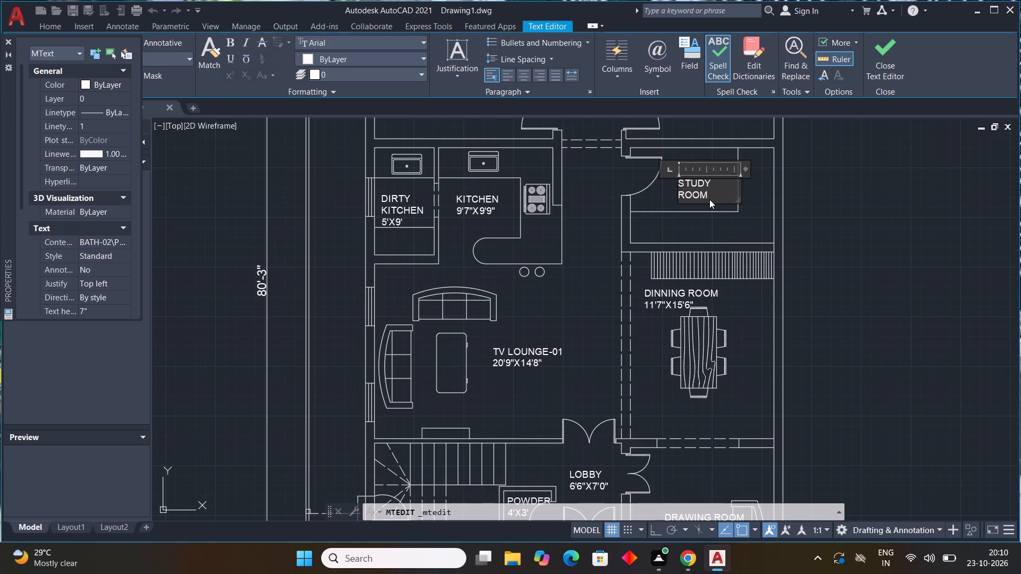
{"action": "left_click_drag", "start_coordinate": [746, 169], "coordinate": [765, 165]}
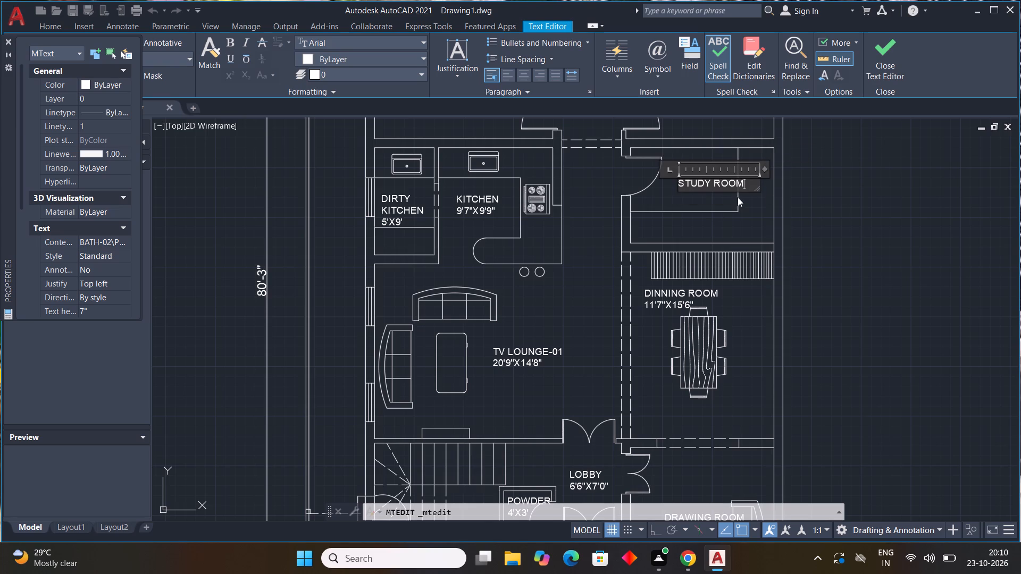
{"action": "key", "text": "Return"}
{"action": "key", "text": "1"}
{"action": "key", "text": "1"}
{"action": "type", "text": "'7\"X"}
{"action": "type", "text": "8'0\""}
{"action": "left_click", "coordinate": [732, 223]}
{"action": "middle_click_drag", "start_coordinate": [672, 191], "coordinate": [666, 255]}
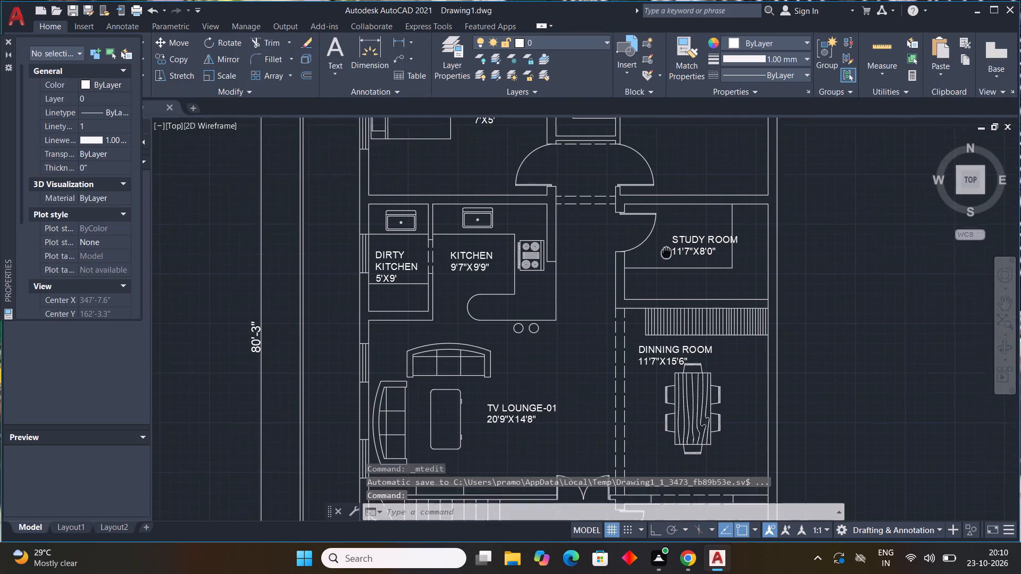
Replace the label in the northeast bedroom, below the bed, with "BED-01" over "12'0"X17'4"".
{"action": "middle_click_drag", "start_coordinate": [666, 255], "coordinate": [613, 333]}
{"action": "scroll", "coordinate": [645, 283], "scroll_direction": "down", "scroll_amount": 1}
{"action": "double_click", "coordinate": [634, 241]}
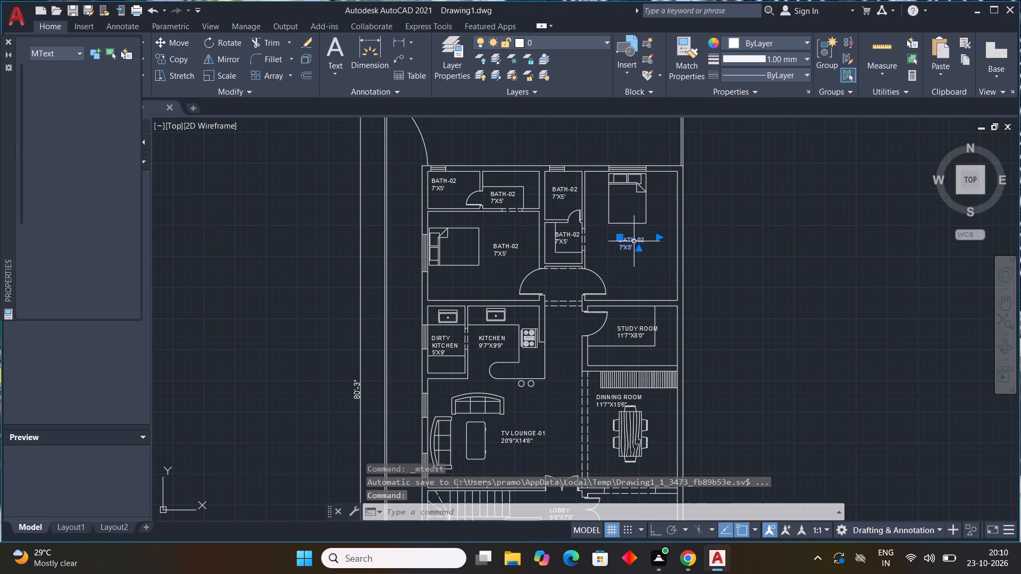
{"action": "left_click", "coordinate": [646, 250]}
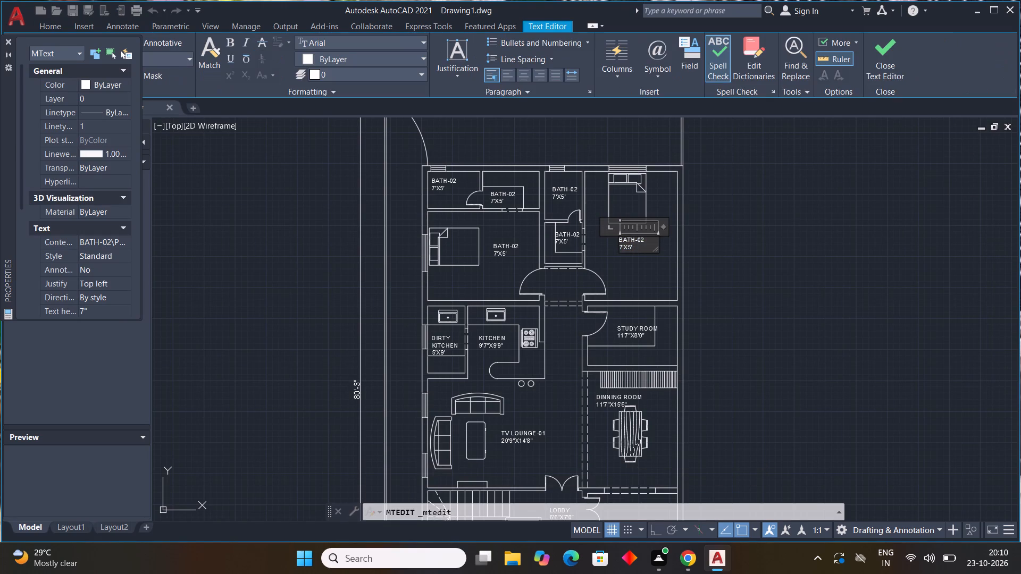
{"action": "key", "text": "BackSpace"}
{"action": "key", "text": "BackSpace"}
{"action": "key", "text": "BackSpace"}
{"action": "key", "text": "BackSpace"}
{"action": "key", "text": "BackSpace"}
{"action": "key", "text": "BackSpace"}
{"action": "key", "text": "BackSpace"}
{"action": "key", "text": "BackSpace"}
{"action": "key", "text": "BackSpace"}
{"action": "key", "text": "BackSpace"}
{"action": "key", "text": "BackSpace"}
{"action": "key", "text": "BackSpace"}
{"action": "key", "text": "BackSpace"}
{"action": "key", "text": "BackSpace"}
{"action": "key", "text": "BackSpace"}
{"action": "key", "text": "BackSpace"}
{"action": "key", "text": "BackSpace"}
{"action": "key", "text": "BackSpace"}
{"action": "key", "text": "BackSpace"}
{"action": "key", "text": "BackSpace"}
{"action": "type", "text": "BED"}
{"action": "type", "text": "-01"}
{"action": "key", "text": "Return"}
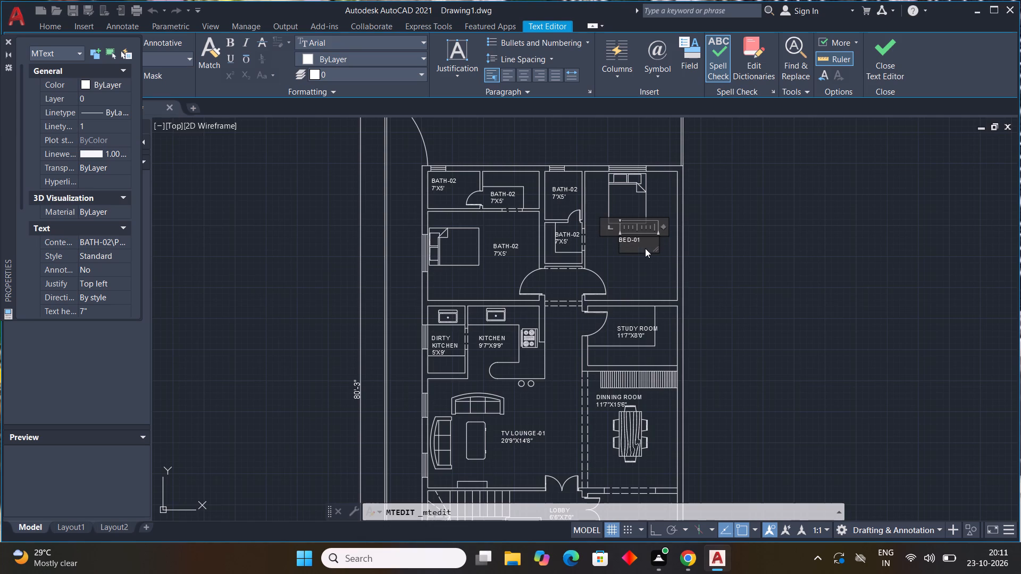
{"action": "type", "text": "12'0\""}
{"action": "key", "text": "x"}
{"action": "type", "text": "17'"}
{"action": "key", "text": "4"}
{"action": "key", "text": "shift+quotedbl"}
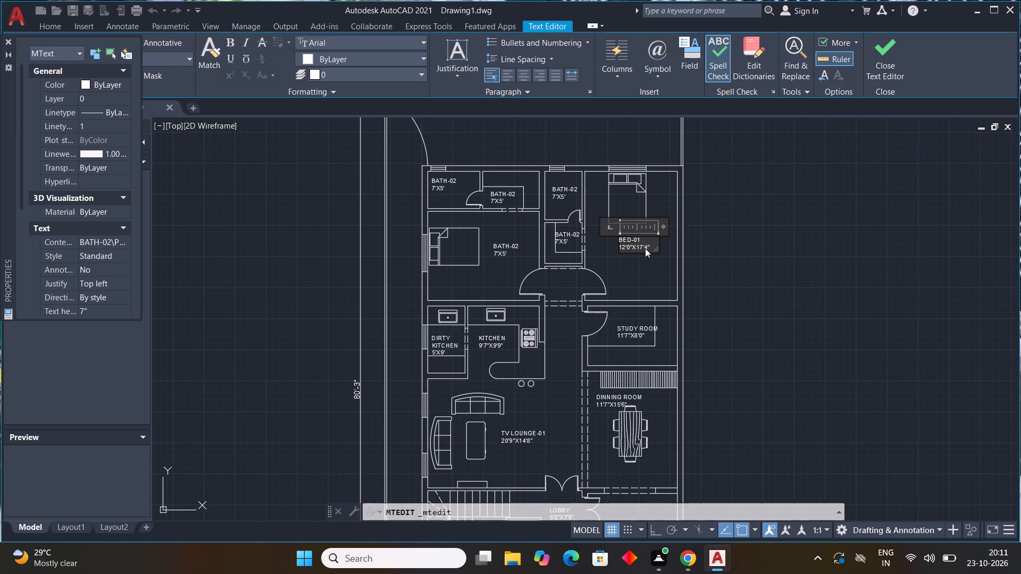
{"action": "left_click", "coordinate": [643, 291]}
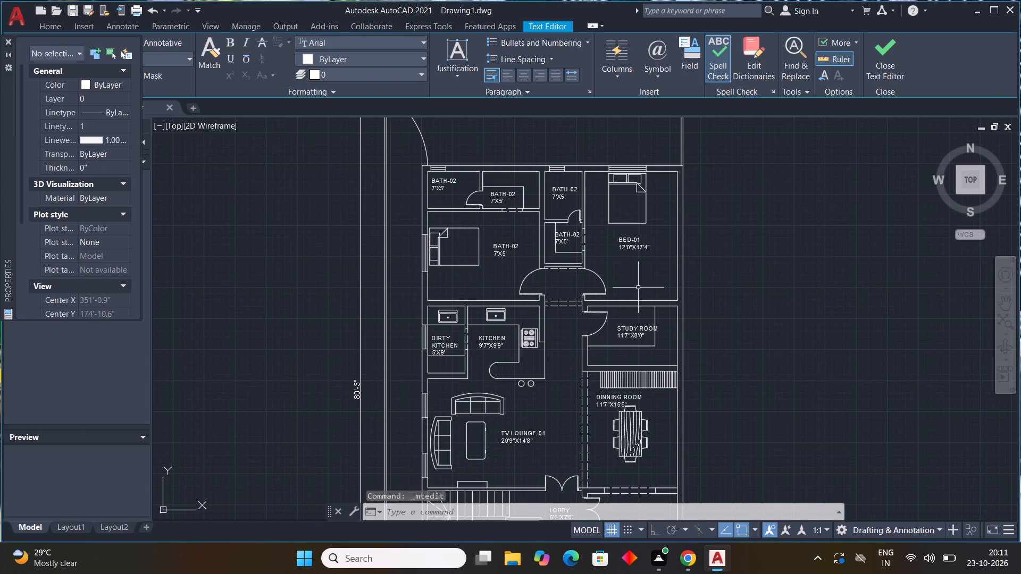
Replace the label in the small closet room west of BED-01, south of the bath, with "DRESS-01" over "5'0"X5'6"".
{"action": "double_click", "coordinate": [573, 237]}
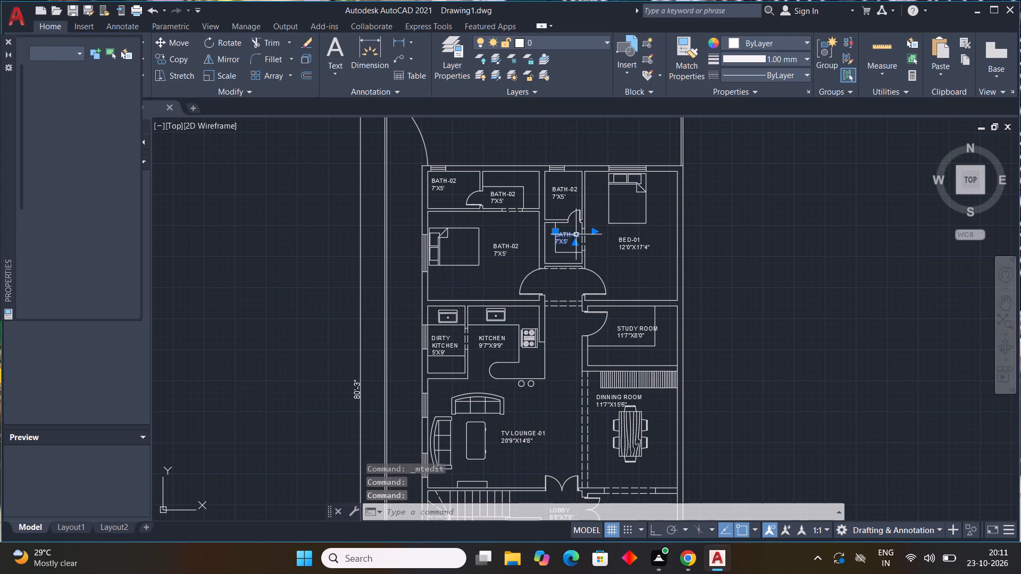
{"action": "key", "text": "ctrl+z"}
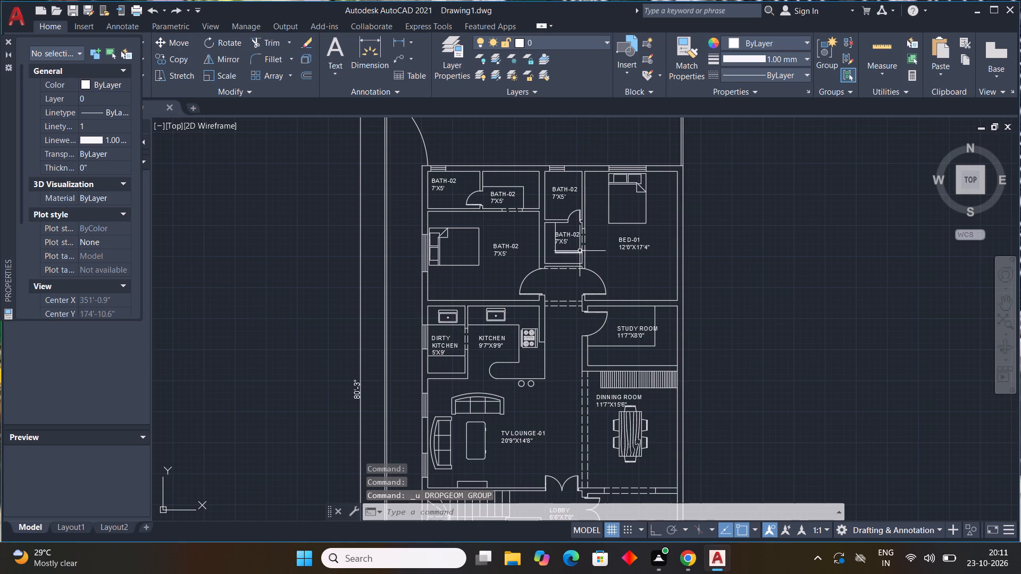
{"action": "double_click", "coordinate": [577, 236]}
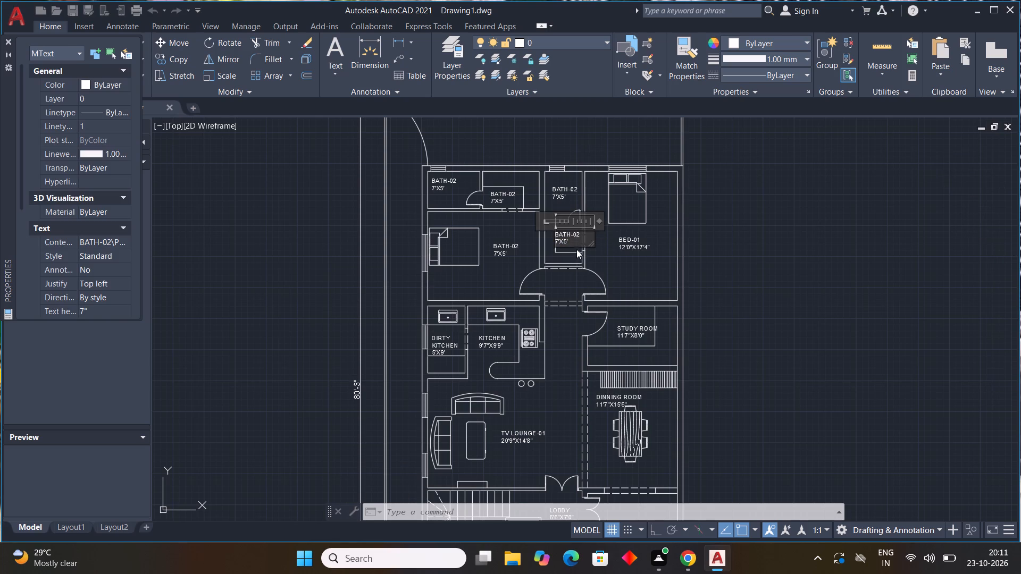
{"action": "left_click", "coordinate": [578, 243]}
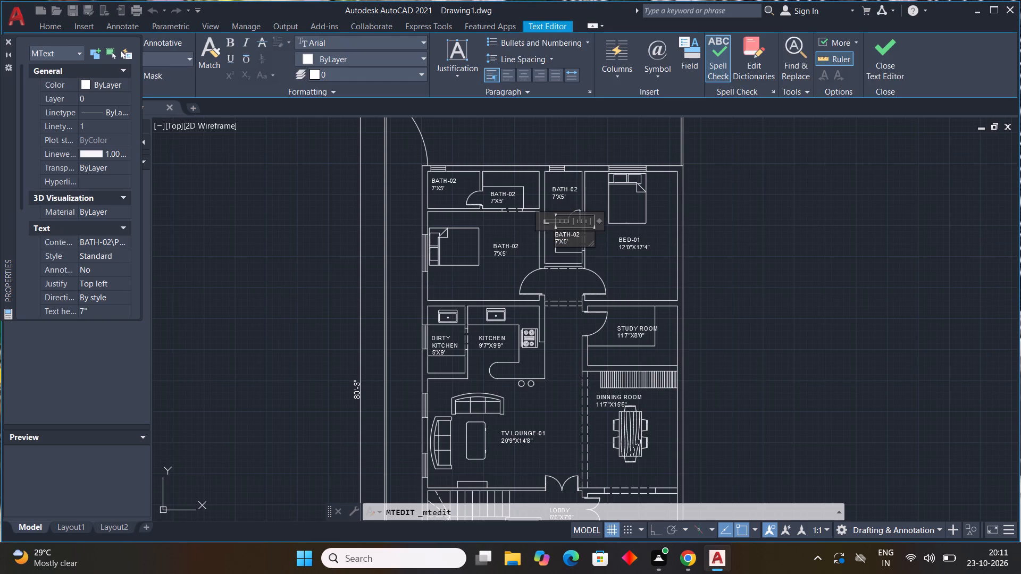
{"action": "key", "text": "BackSpace"}
{"action": "key", "text": "BackSpace"}
{"action": "key", "text": "BackSpace"}
{"action": "key", "text": "BackSpace"}
{"action": "key", "text": "BackSpace"}
{"action": "key", "text": "BackSpace"}
{"action": "key", "text": "BackSpace"}
{"action": "key", "text": "BackSpace"}
{"action": "key", "text": "BackSpace"}
{"action": "key", "text": "BackSpace"}
{"action": "key", "text": "BackSpace"}
{"action": "key", "text": "BackSpace"}
{"action": "key", "text": "BackSpace"}
{"action": "key", "text": "BackSpace"}
{"action": "key", "text": "BackSpace"}
{"action": "key", "text": "BackSpace"}
{"action": "key", "text": "BackSpace"}
{"action": "key", "text": "BackSpace"}
{"action": "key", "text": "BackSpace"}
{"action": "key", "text": "BackSpace"}
{"action": "type", "text": "DRESS"}
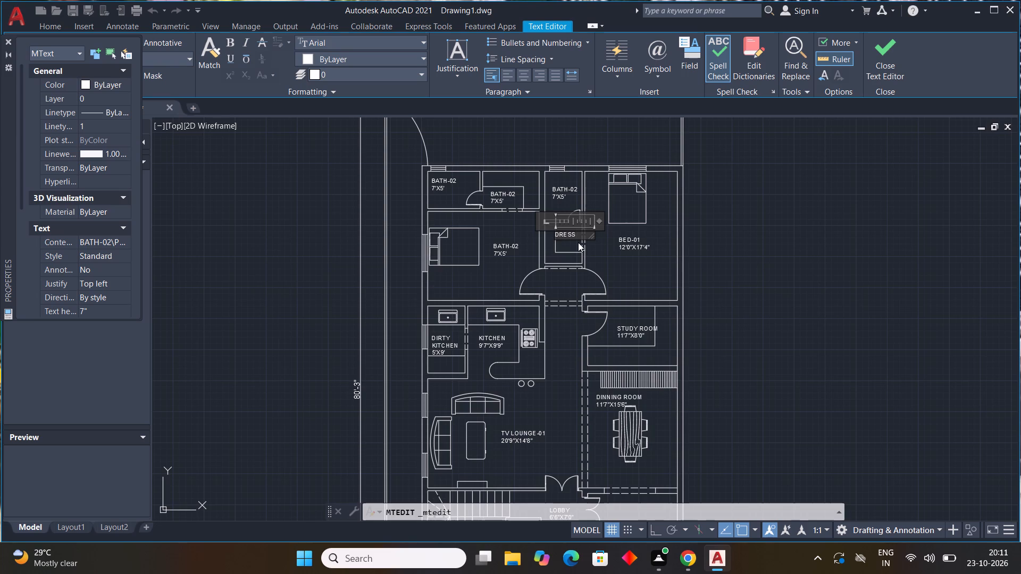
{"action": "type", "text": "-01"}
{"action": "key", "text": "Return"}
{"action": "type", "text": "5'"}
{"action": "type", "text": "0\""}
{"action": "type", "text": "X5'6\""}
{"action": "left_click", "coordinate": [605, 255]}
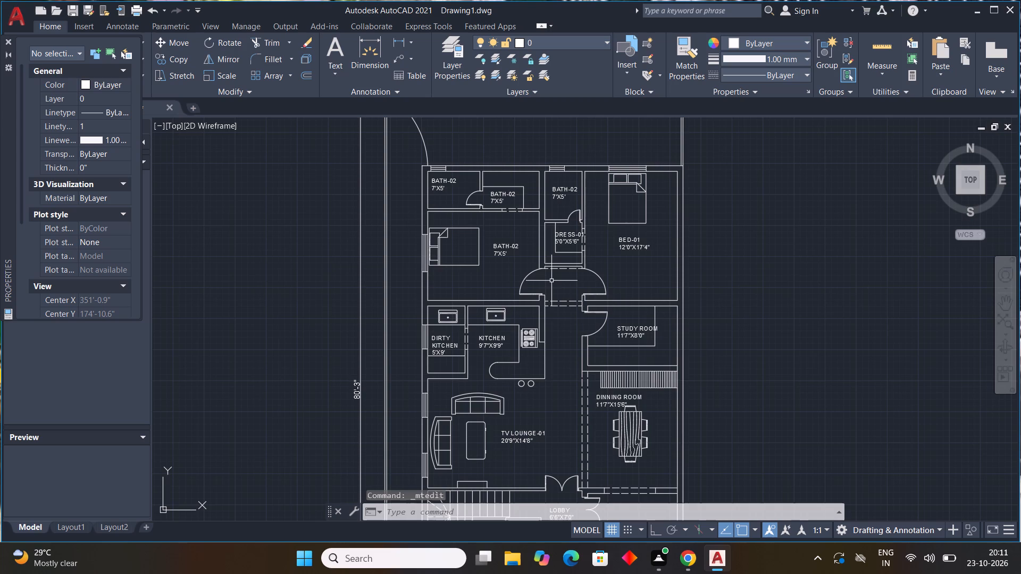
Replace the label beside the bed in the west bedroom with "BED-02" over "15'X12'".
{"action": "double_click", "coordinate": [506, 243]}
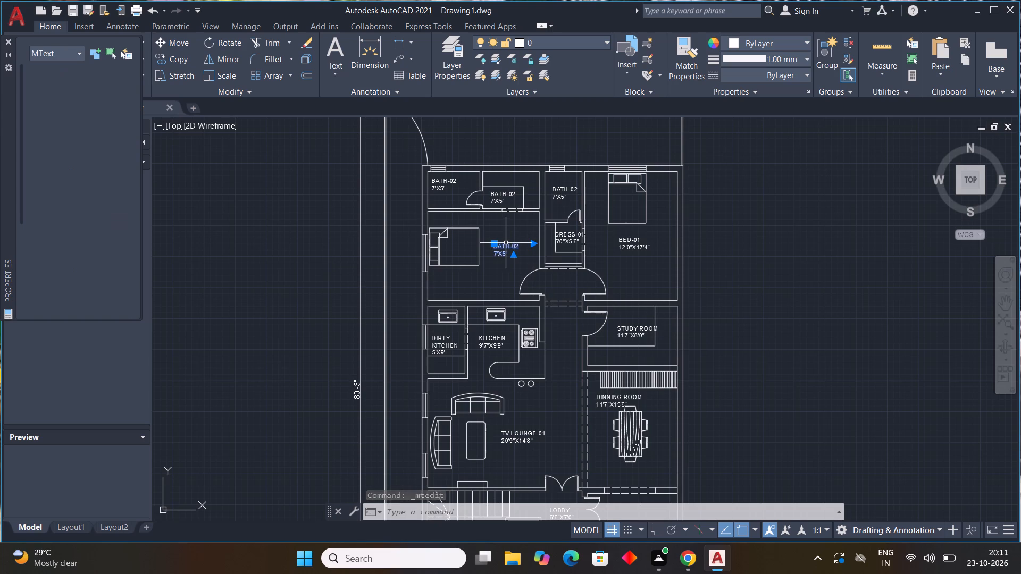
{"action": "left_click", "coordinate": [516, 257]}
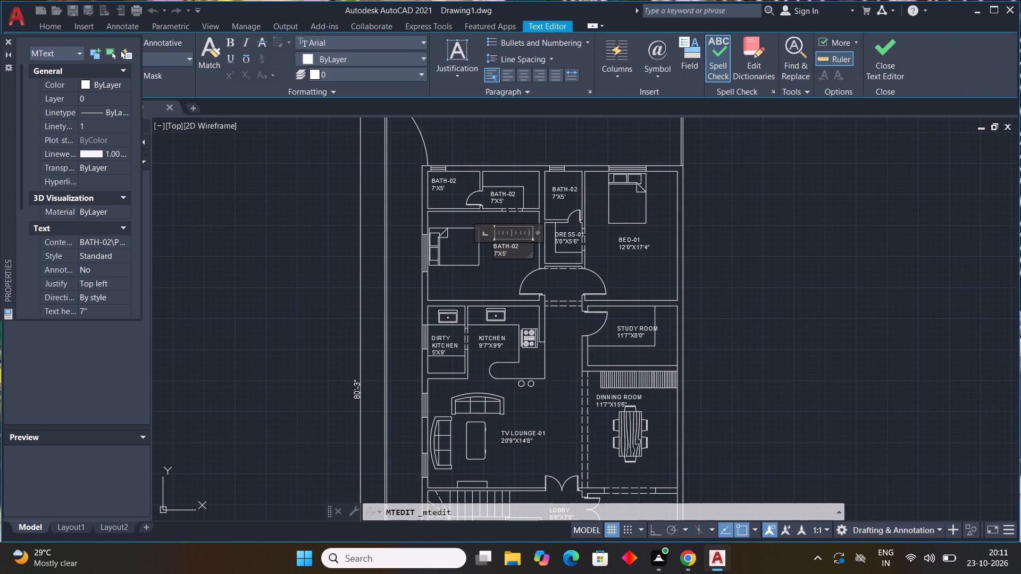
{"action": "key", "text": "BackSpace"}
{"action": "key", "text": "BackSpace"}
{"action": "key", "text": "BackSpace"}
{"action": "key", "text": "BackSpace"}
{"action": "key", "text": "BackSpace"}
{"action": "key", "text": "BackSpace"}
{"action": "key", "text": "BackSpace"}
{"action": "key", "text": "BackSpace"}
{"action": "key", "text": "BackSpace"}
{"action": "key", "text": "BackSpace"}
{"action": "key", "text": "BackSpace"}
{"action": "key", "text": "BackSpace"}
{"action": "key", "text": "BackSpace"}
{"action": "key", "text": "BackSpace"}
{"action": "key", "text": "BackSpace"}
{"action": "key", "text": "BackSpace"}
{"action": "key", "text": "BackSpace"}
{"action": "key", "text": "BackSpace"}
{"action": "key", "text": "BackSpace"}
{"action": "key", "text": "BackSpace"}
{"action": "type", "text": "BED"}
{"action": "type", "text": "-02"}
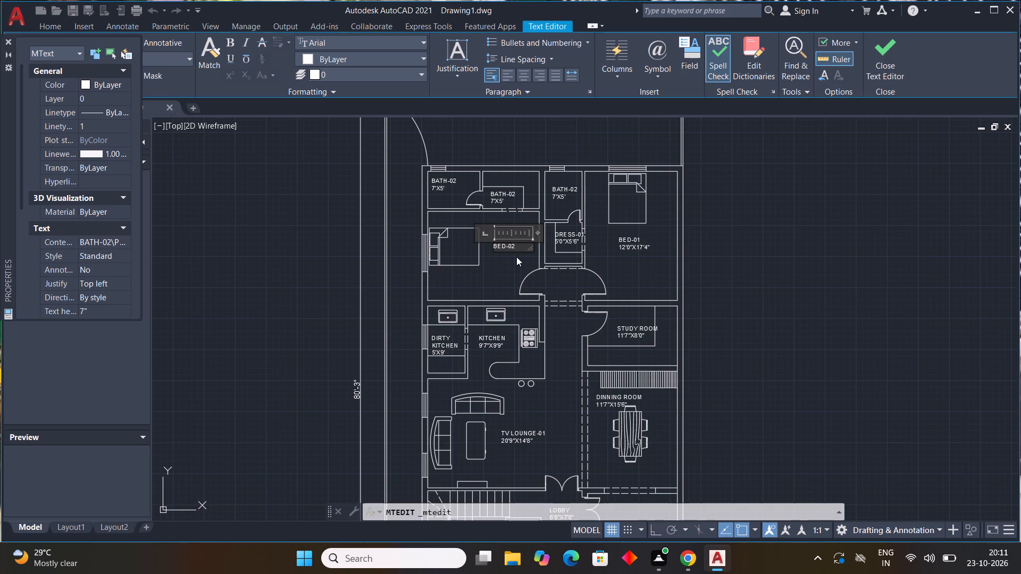
{"action": "key", "text": "Return"}
{"action": "type", "text": "15'"}
{"action": "type", "text": "X12'"}
{"action": "left_click", "coordinate": [501, 278]}
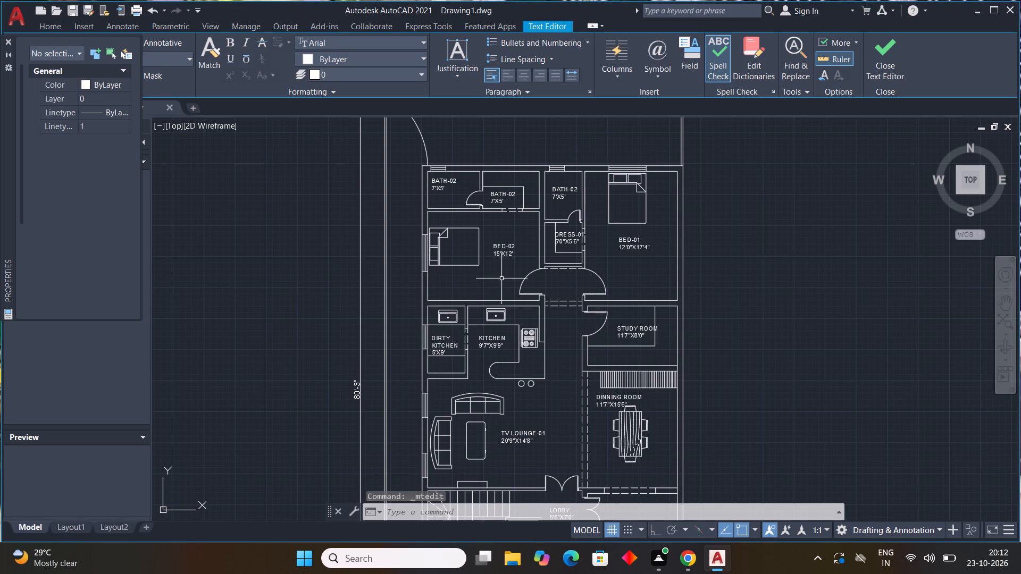
Replace the label in the small dressing room east of BATH-02, north of BED-02, with "DRESS-02" over "7'7"X5'0"".
{"action": "double_click", "coordinate": [508, 196]}
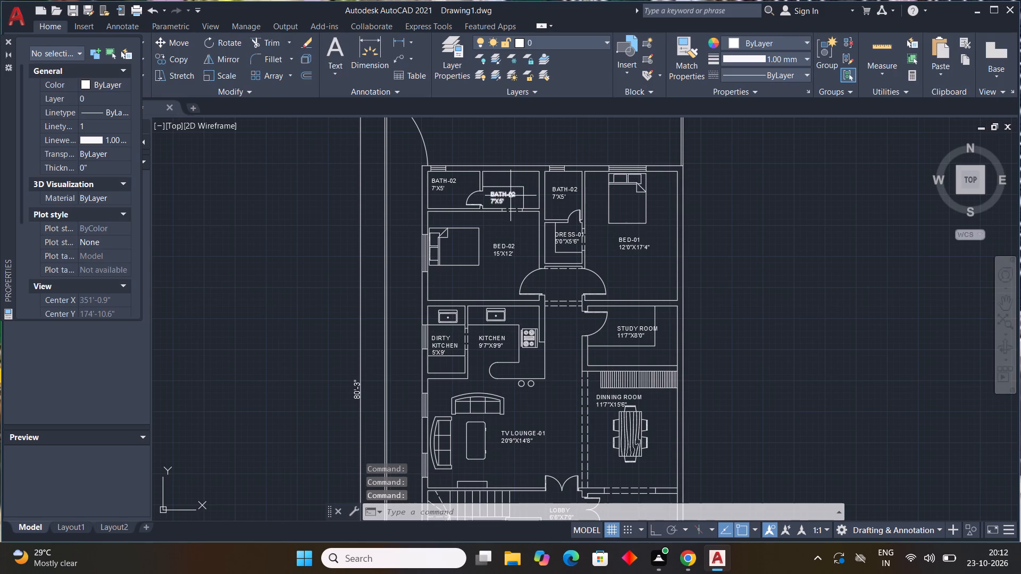
{"action": "double_click", "coordinate": [510, 196]}
{"action": "left_click", "coordinate": [512, 202]}
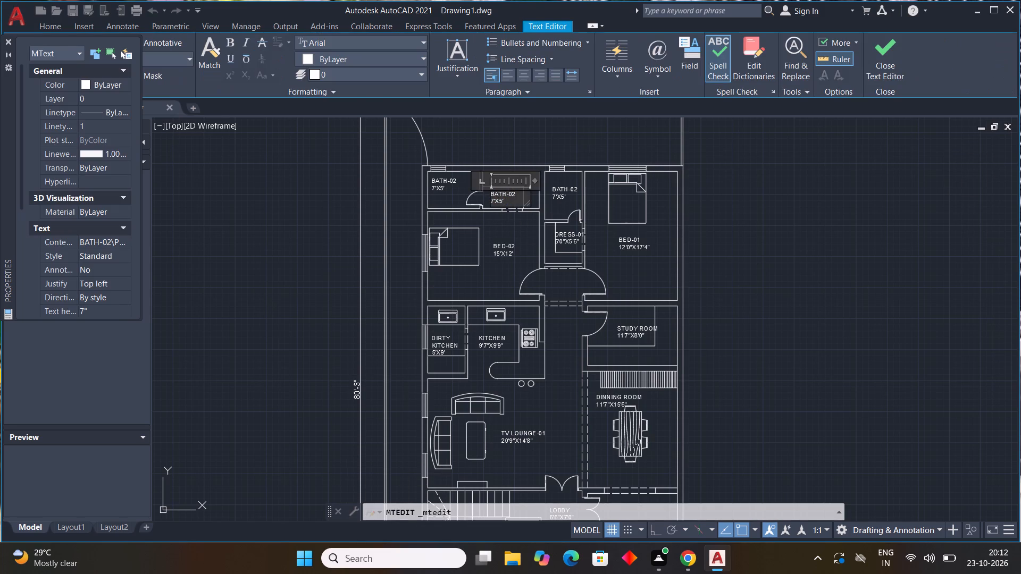
{"action": "key", "text": "BackSpace"}
{"action": "key", "text": "BackSpace"}
{"action": "key", "text": "BackSpace"}
{"action": "key", "text": "BackSpace"}
{"action": "key", "text": "BackSpace"}
{"action": "key", "text": "BackSpace"}
{"action": "key", "text": "BackSpace"}
{"action": "key", "text": "BackSpace"}
{"action": "key", "text": "BackSpace"}
{"action": "key", "text": "BackSpace"}
{"action": "key", "text": "BackSpace"}
{"action": "key", "text": "BackSpace"}
{"action": "key", "text": "BackSpace"}
{"action": "key", "text": "BackSpace"}
{"action": "key", "text": "BackSpace"}
{"action": "key", "text": "BackSpace"}
{"action": "key", "text": "BackSpace"}
{"action": "key", "text": "BackSpace"}
{"action": "key", "text": "BackSpace"}
{"action": "key", "text": "BackSpace"}
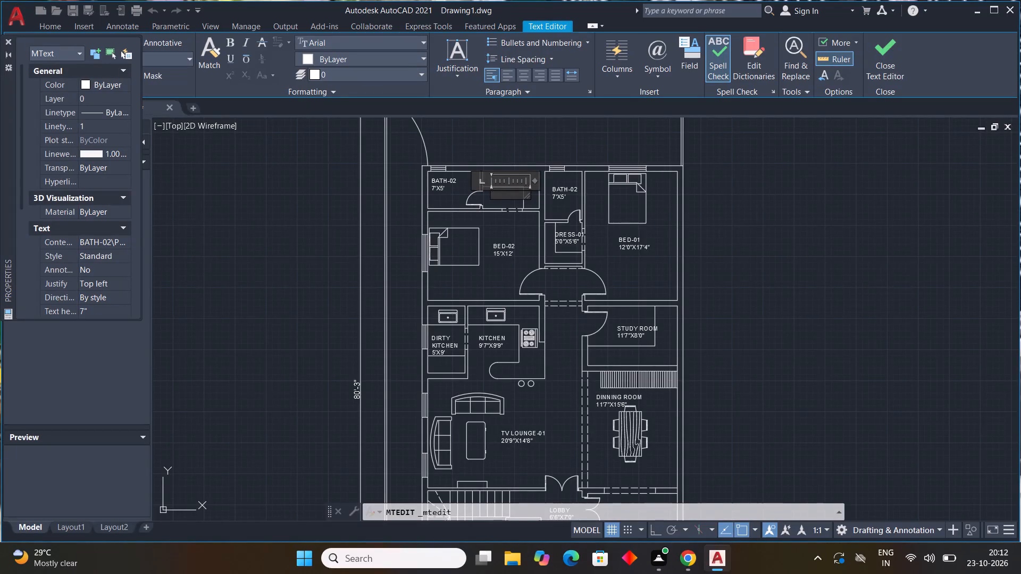
{"action": "type", "text": "DRESS"}
{"action": "type", "text": "-0"}
{"action": "key", "text": "2"}
{"action": "key", "text": "Return"}
{"action": "type", "text": "7'8"}
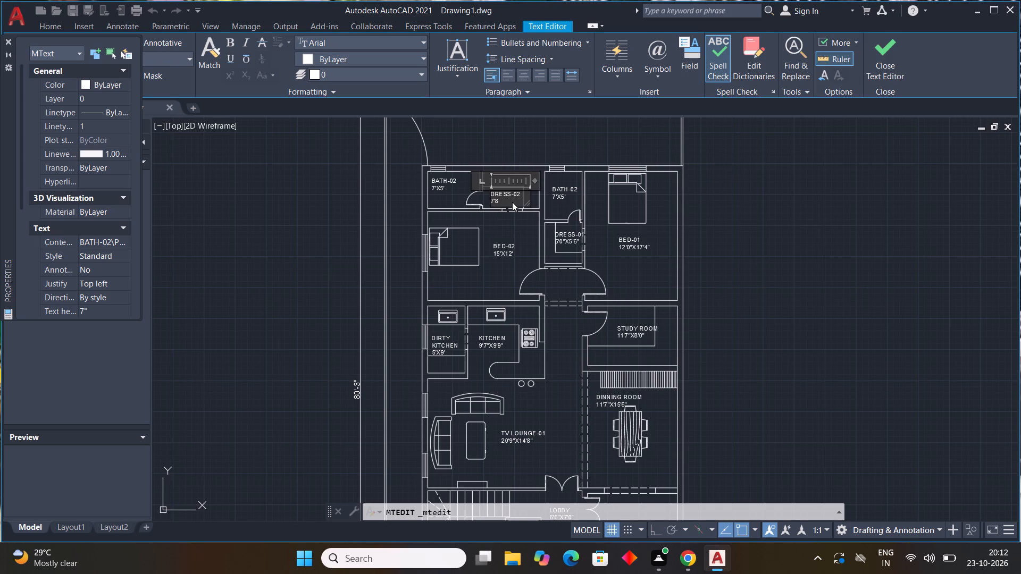
{"action": "key", "text": "BackSpace"}
{"action": "type", "text": "7\"X"}
{"action": "type", "text": "5'0\""}
{"action": "left_click", "coordinate": [526, 231]}
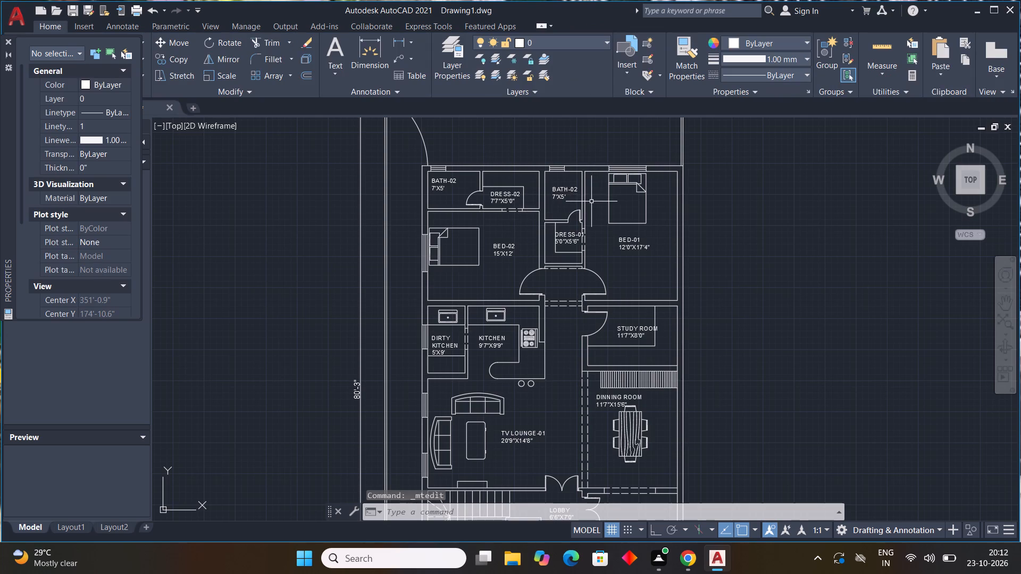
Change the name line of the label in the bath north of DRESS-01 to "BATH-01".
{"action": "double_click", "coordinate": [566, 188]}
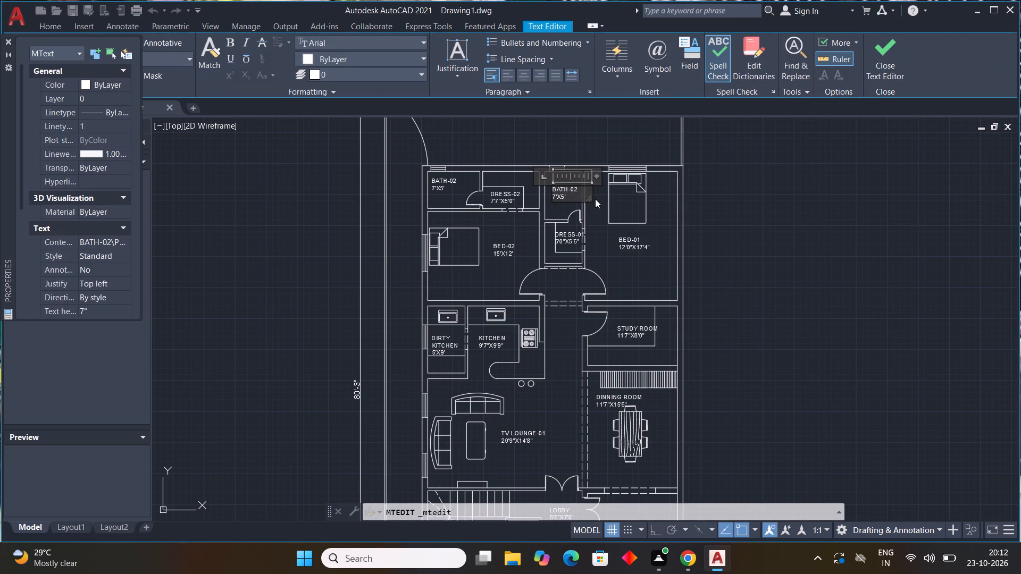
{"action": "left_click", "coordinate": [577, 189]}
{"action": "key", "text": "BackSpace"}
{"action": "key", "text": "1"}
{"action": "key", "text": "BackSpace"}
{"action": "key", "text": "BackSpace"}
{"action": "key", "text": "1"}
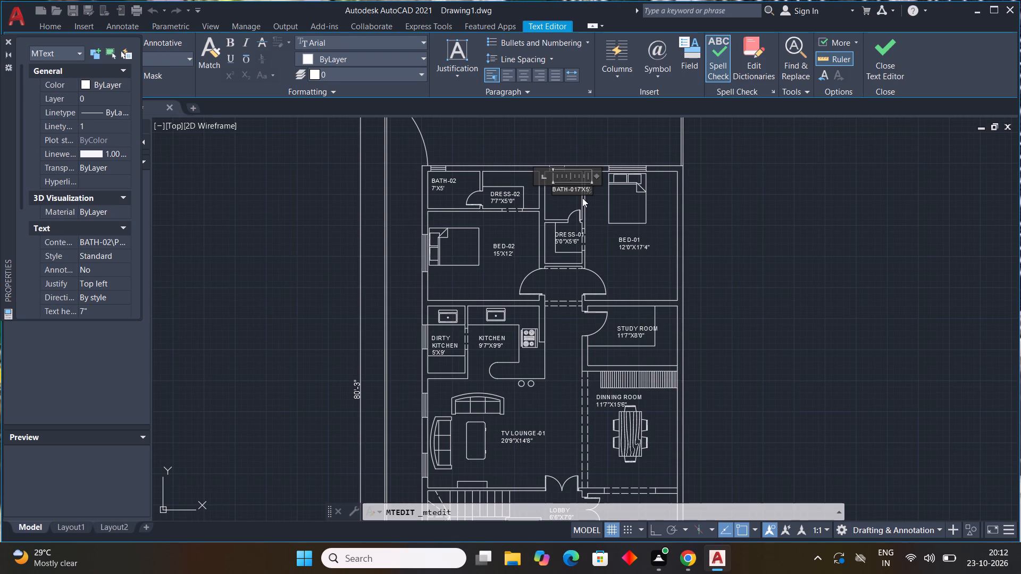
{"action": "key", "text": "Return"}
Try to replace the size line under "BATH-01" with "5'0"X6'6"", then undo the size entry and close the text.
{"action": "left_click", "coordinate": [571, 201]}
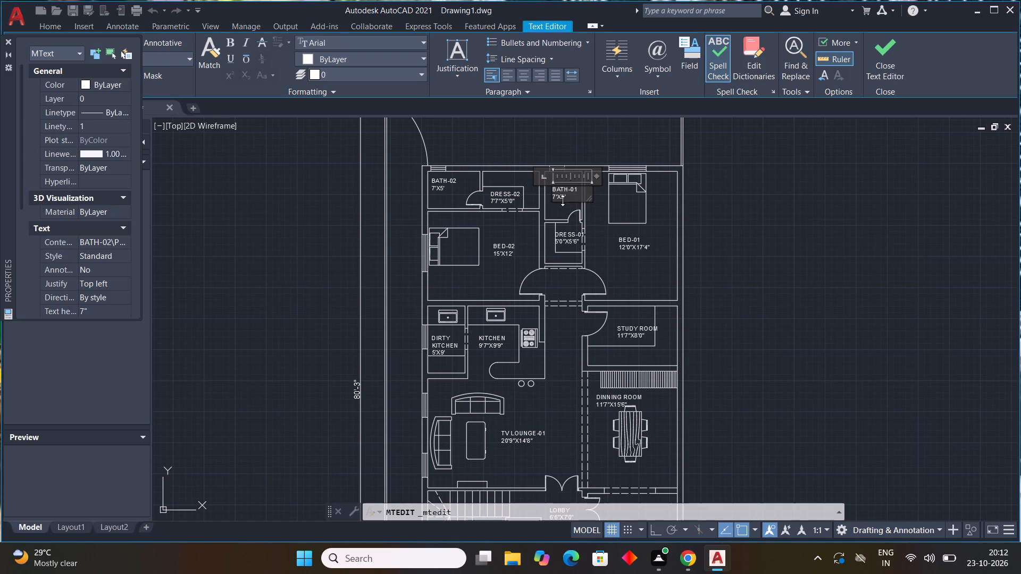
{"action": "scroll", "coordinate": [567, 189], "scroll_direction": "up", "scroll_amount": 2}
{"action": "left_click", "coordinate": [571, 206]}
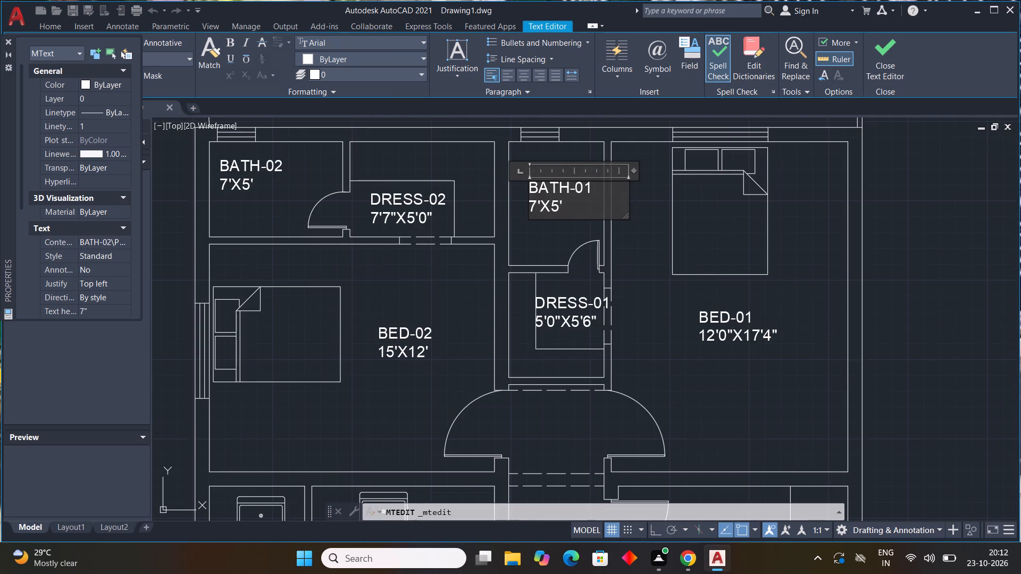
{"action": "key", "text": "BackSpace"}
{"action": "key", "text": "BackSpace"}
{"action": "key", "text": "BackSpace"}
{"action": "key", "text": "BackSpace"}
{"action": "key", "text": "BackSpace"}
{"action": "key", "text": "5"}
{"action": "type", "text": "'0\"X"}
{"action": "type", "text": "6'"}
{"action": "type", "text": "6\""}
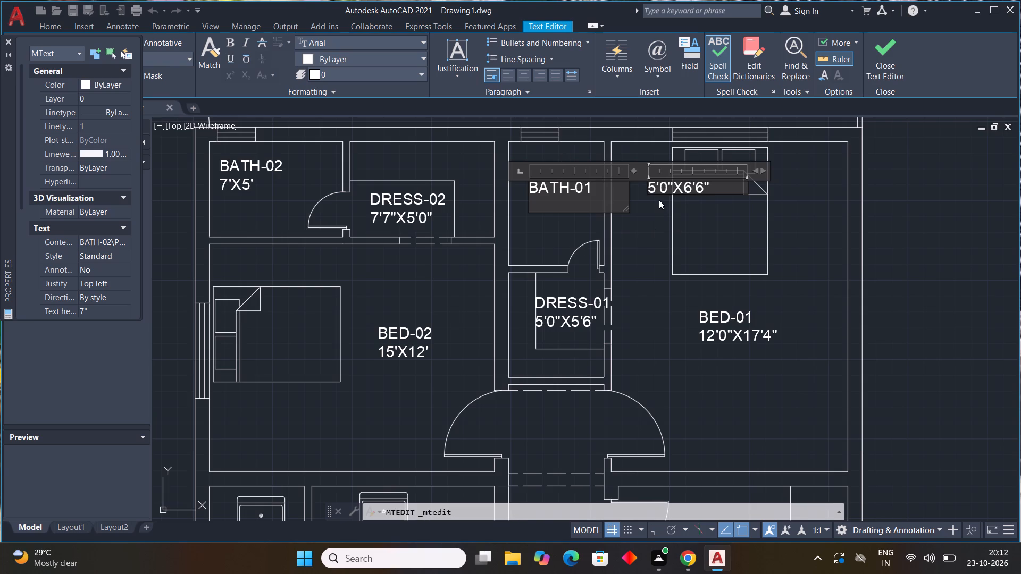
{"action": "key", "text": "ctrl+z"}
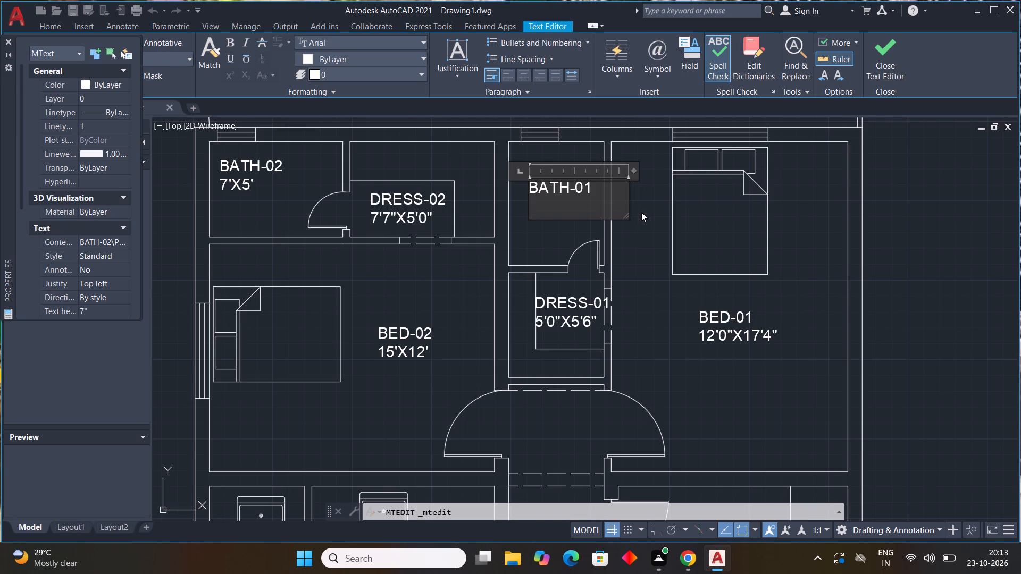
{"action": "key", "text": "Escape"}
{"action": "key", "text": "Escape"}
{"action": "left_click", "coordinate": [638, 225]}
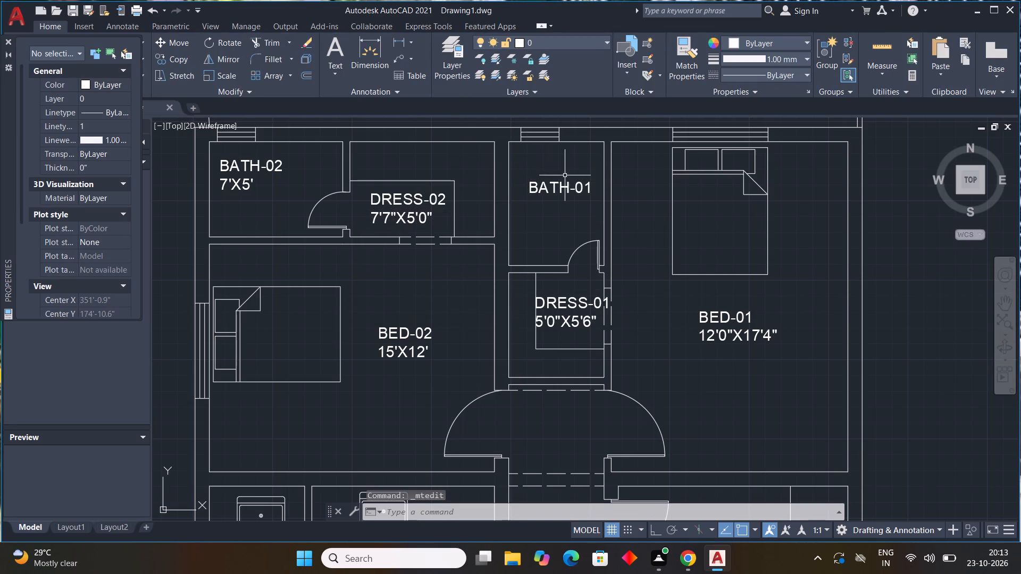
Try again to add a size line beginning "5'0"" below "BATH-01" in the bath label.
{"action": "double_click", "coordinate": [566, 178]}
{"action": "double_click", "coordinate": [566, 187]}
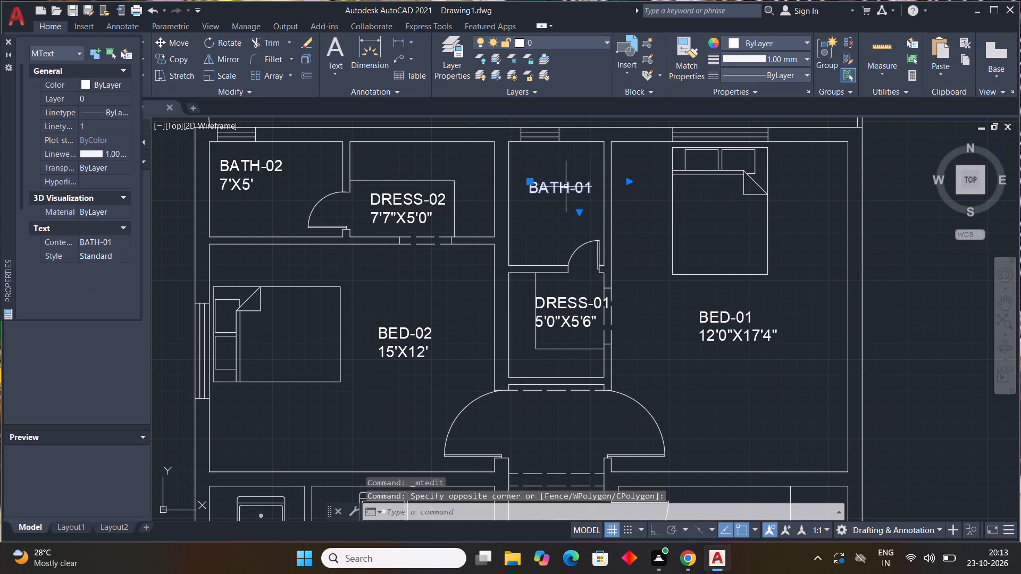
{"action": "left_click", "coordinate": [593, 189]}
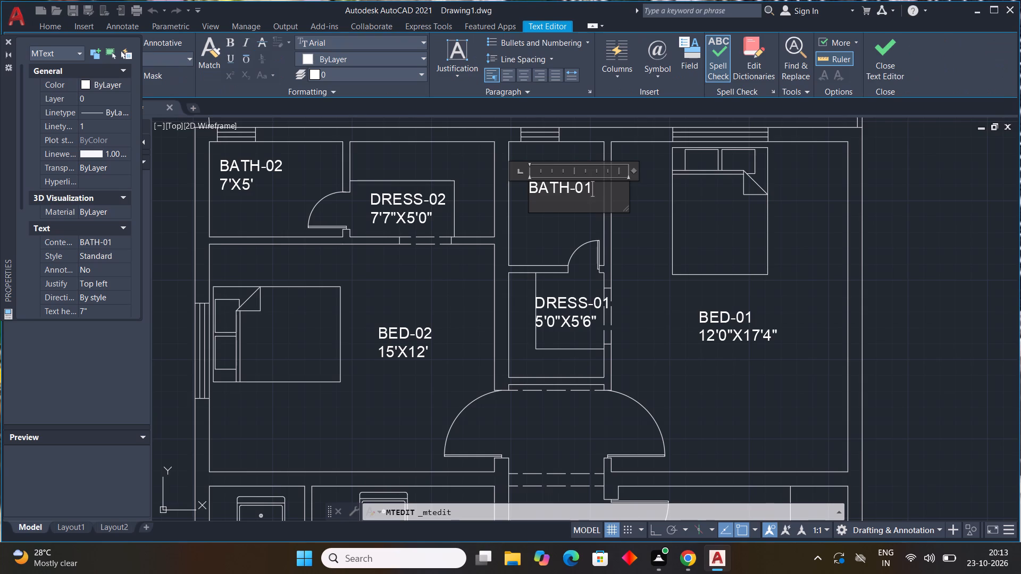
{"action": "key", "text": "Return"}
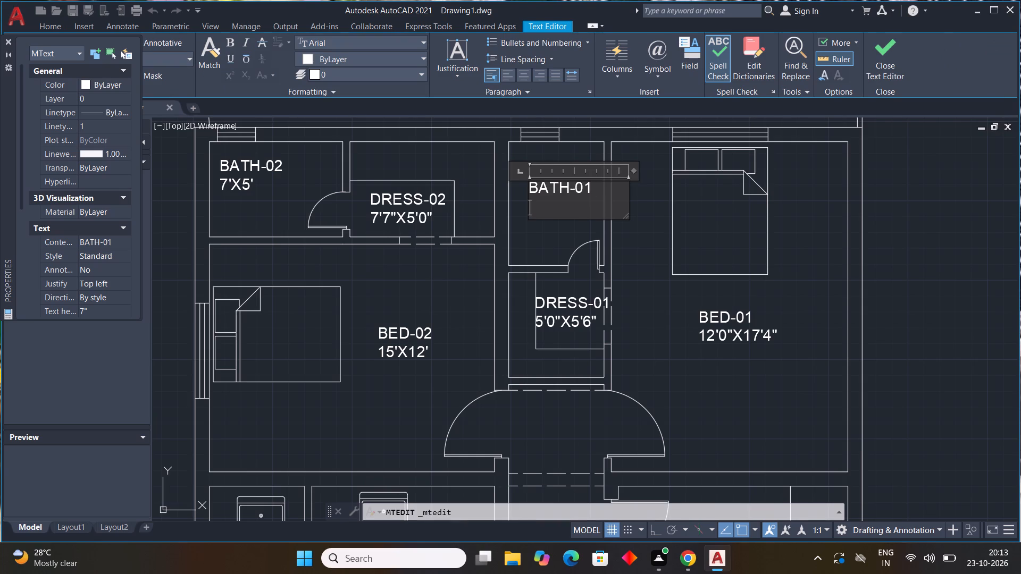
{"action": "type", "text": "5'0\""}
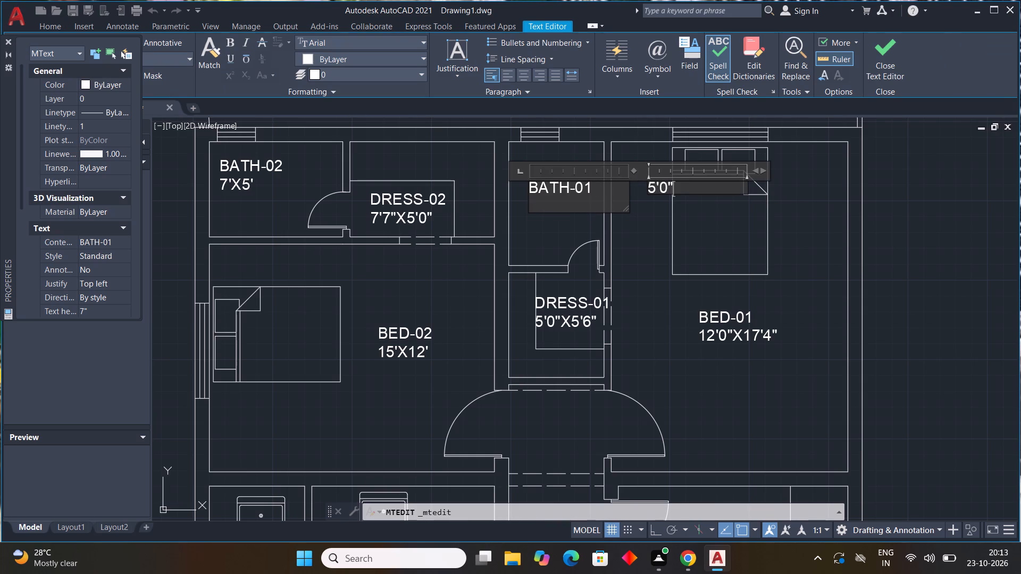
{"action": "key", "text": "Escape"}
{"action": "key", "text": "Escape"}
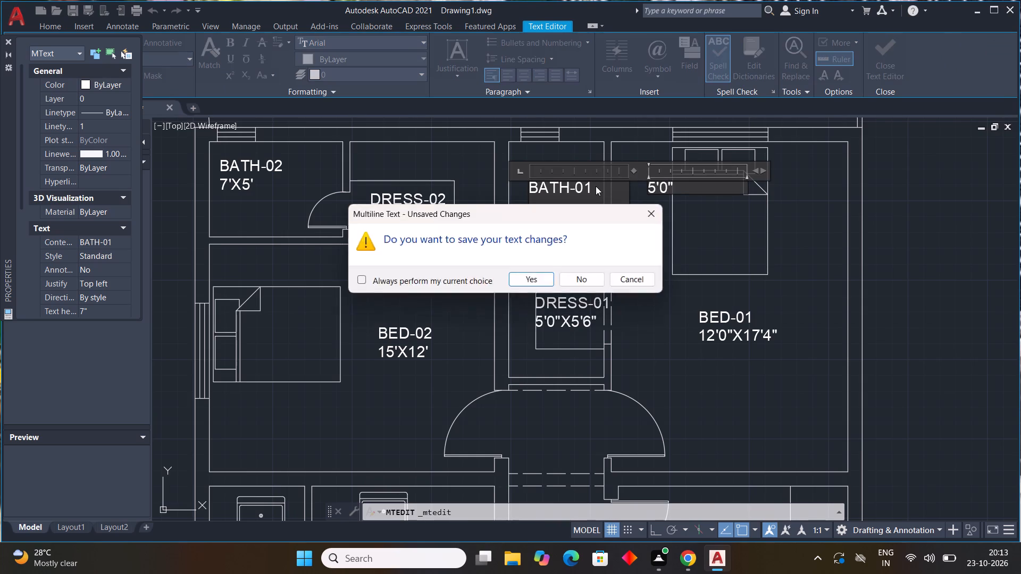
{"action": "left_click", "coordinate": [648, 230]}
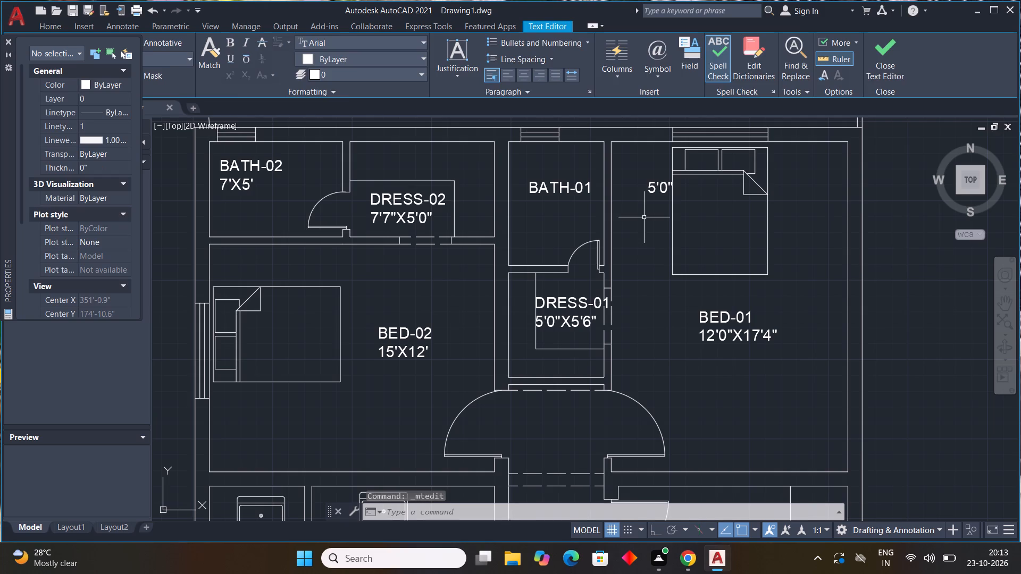
Delete the BATH-01 label in the bath north of DRESS-01.
{"action": "left_click", "coordinate": [652, 182]}
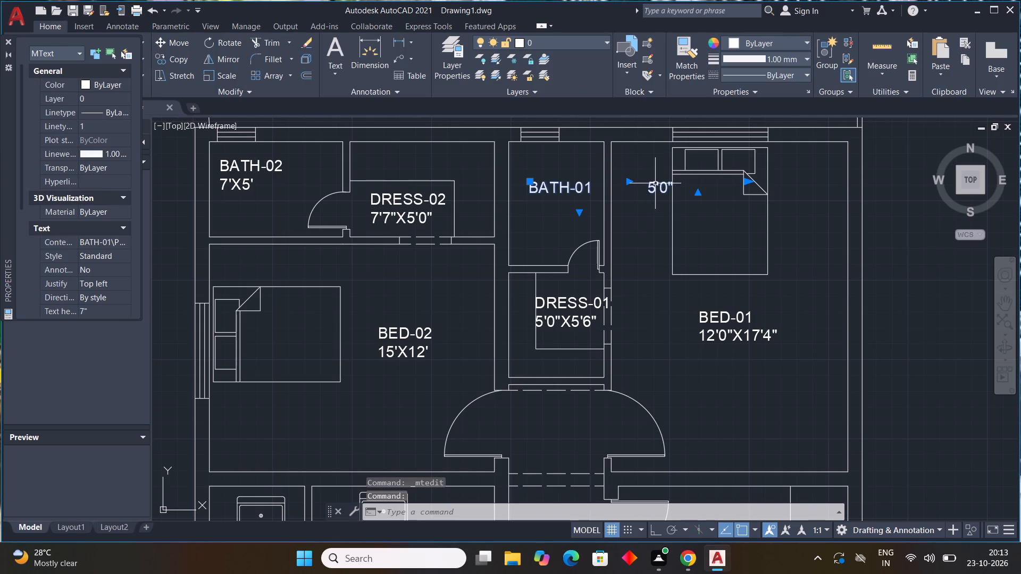
{"action": "key", "text": "Delete"}
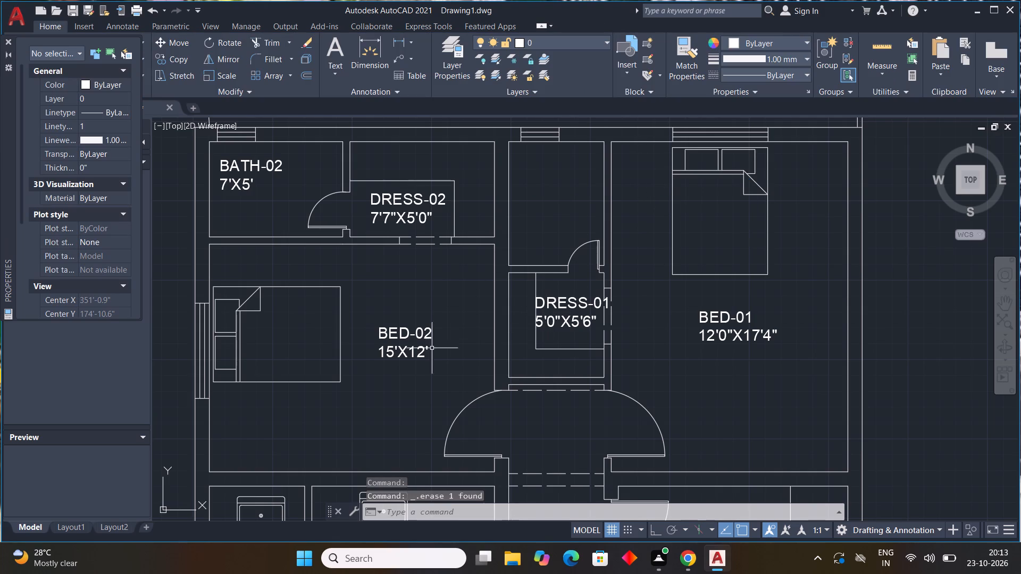
Copy the BED-02 label into the empty bath north of DRESS-01.
{"action": "left_click", "coordinate": [423, 337]}
{"action": "key", "text": "c"}
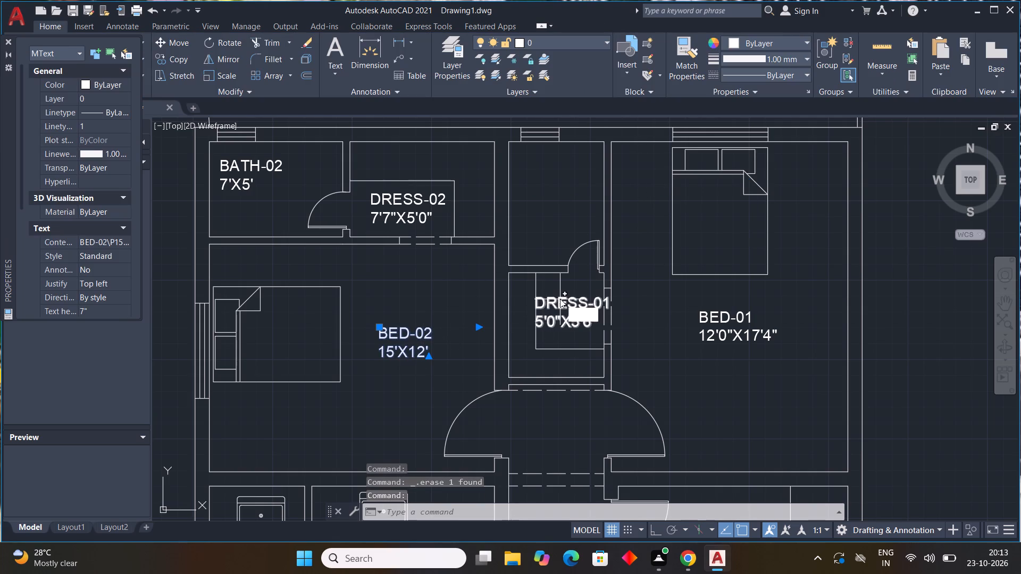
{"action": "key", "text": "o"}
{"action": "key", "text": "space"}
{"action": "left_click", "coordinate": [383, 359]}
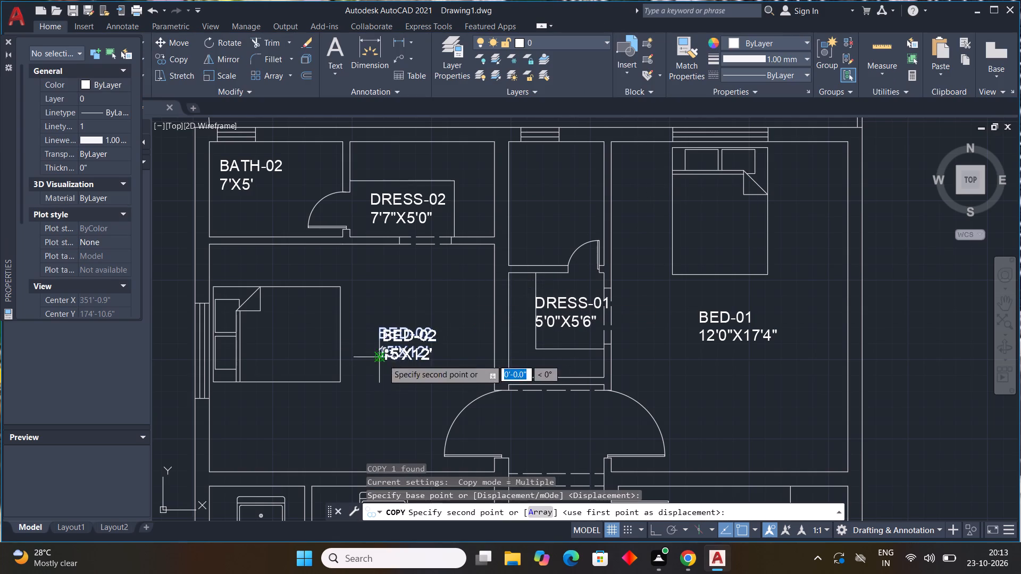
{"action": "left_click", "coordinate": [526, 218]}
{"action": "key", "text": "Escape"}
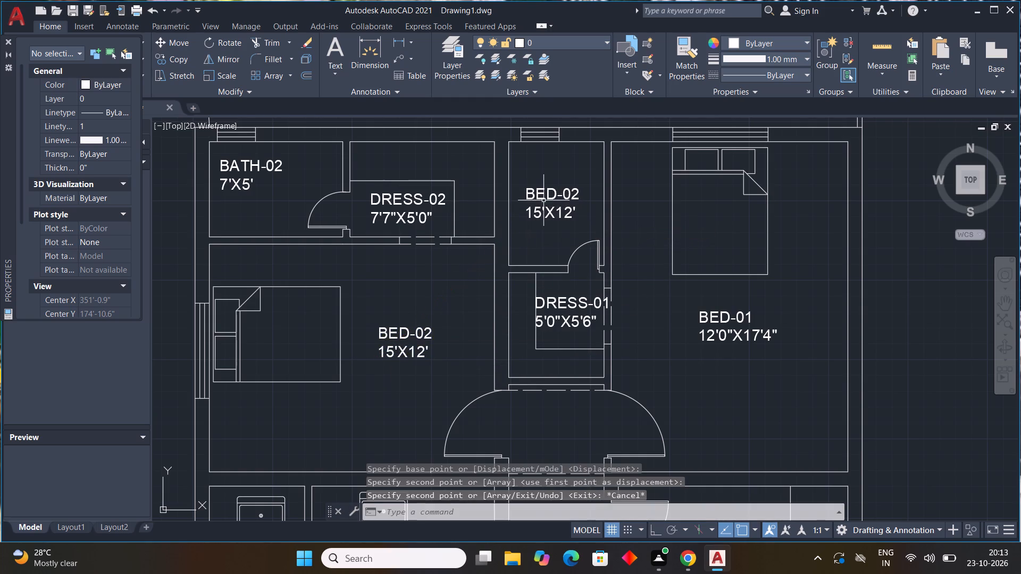
Change the copied BED-02 label in the bath north of DRESS-01 to "BATH-01" with the size line "5'0"X6'6"".
{"action": "double_click", "coordinate": [544, 197]}
{"action": "left_click", "coordinate": [587, 217]}
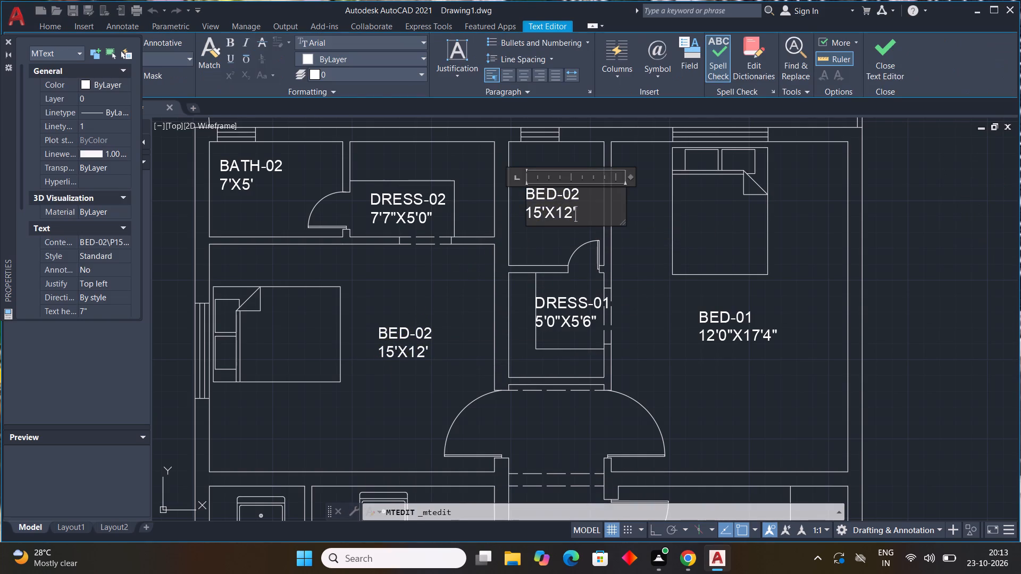
{"action": "key", "text": "BackSpace"}
{"action": "key", "text": "BackSpace"}
{"action": "key", "text": "BackSpace"}
{"action": "key", "text": "BackSpace"}
{"action": "key", "text": "BackSpace"}
{"action": "key", "text": "BackSpace"}
{"action": "key", "text": "BackSpace"}
{"action": "key", "text": "BackSpace"}
{"action": "key", "text": "BackSpace"}
{"action": "key", "text": "BackSpace"}
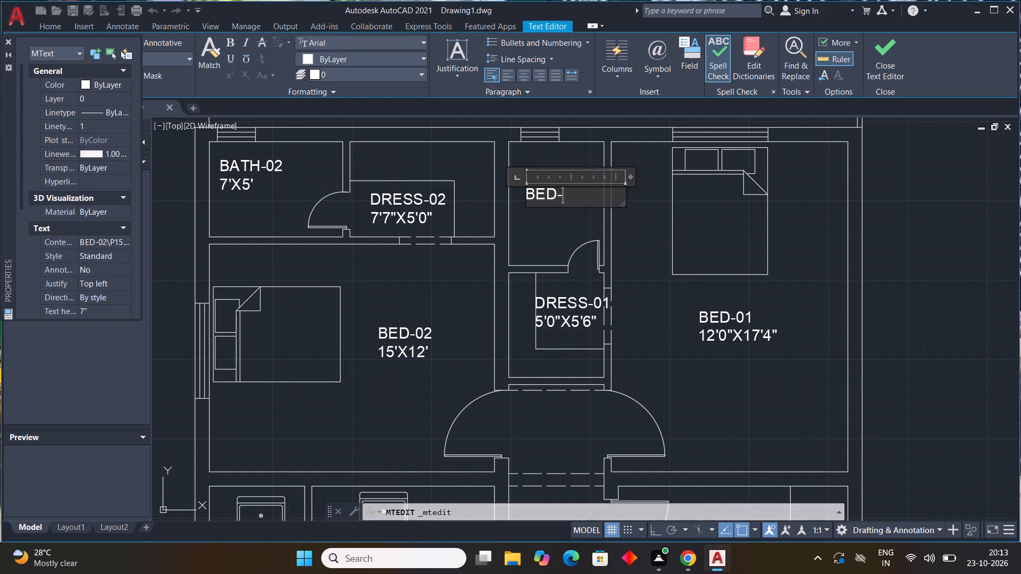
{"action": "key", "text": "BackSpace"}
{"action": "key", "text": "BackSpace"}
{"action": "key", "text": "BackSpace"}
{"action": "type", "text": "ATH"}
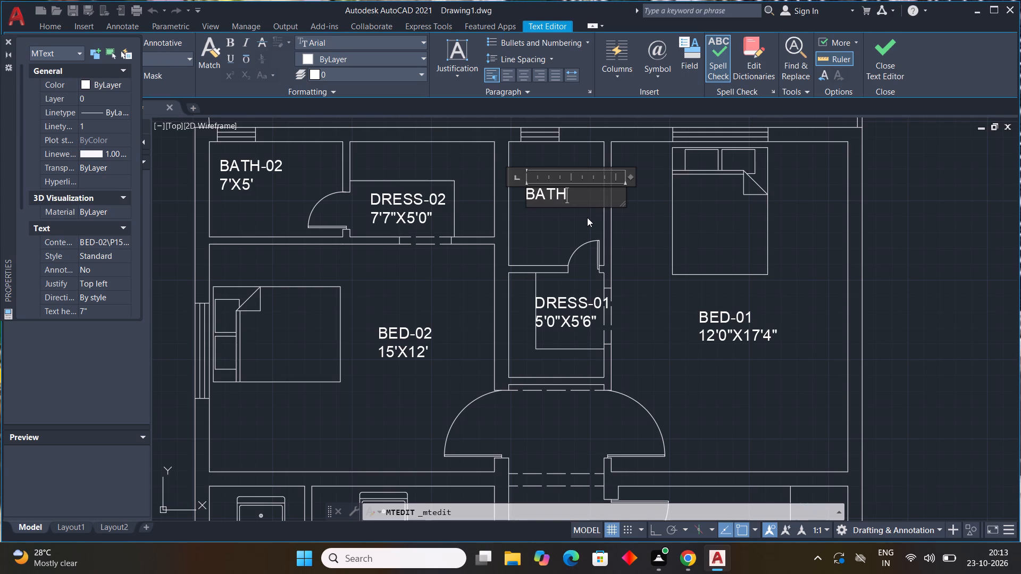
{"action": "type", "text": "-01"}
{"action": "key", "text": "Return"}
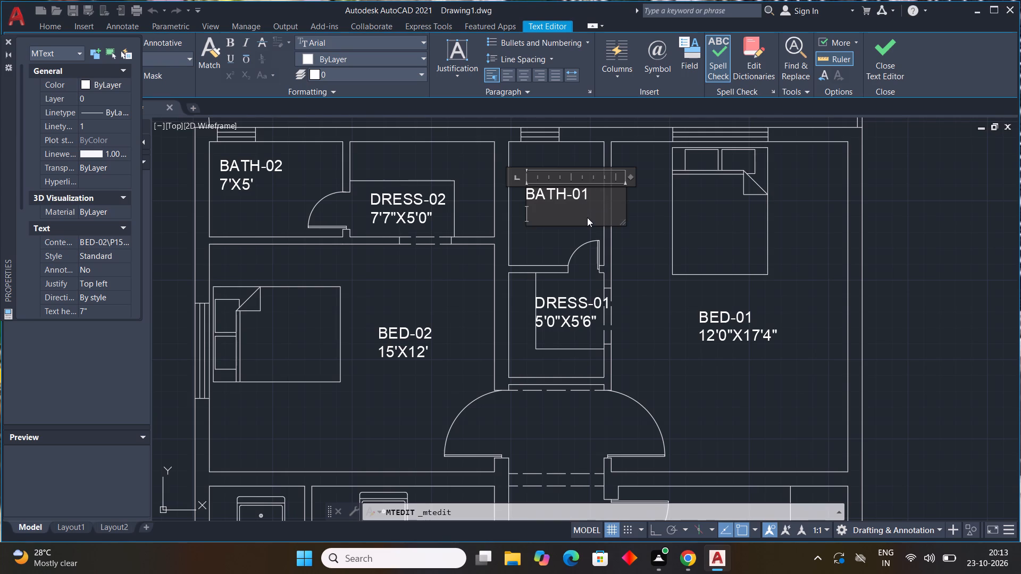
{"action": "type", "text": "5'0\""}
{"action": "key", "text": "x"}
{"action": "type", "text": "6'6\""}
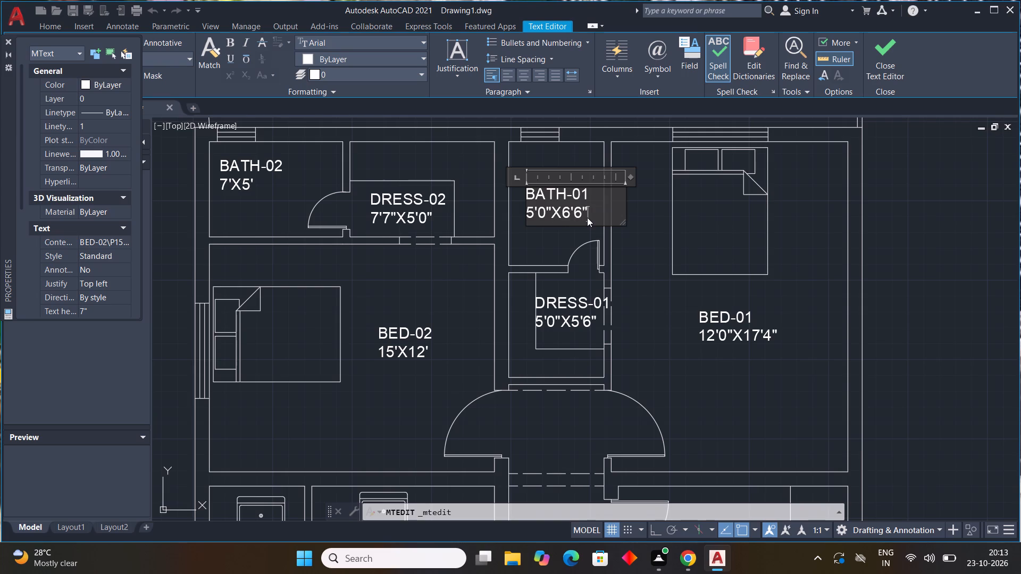
{"action": "left_click", "coordinate": [639, 258]}
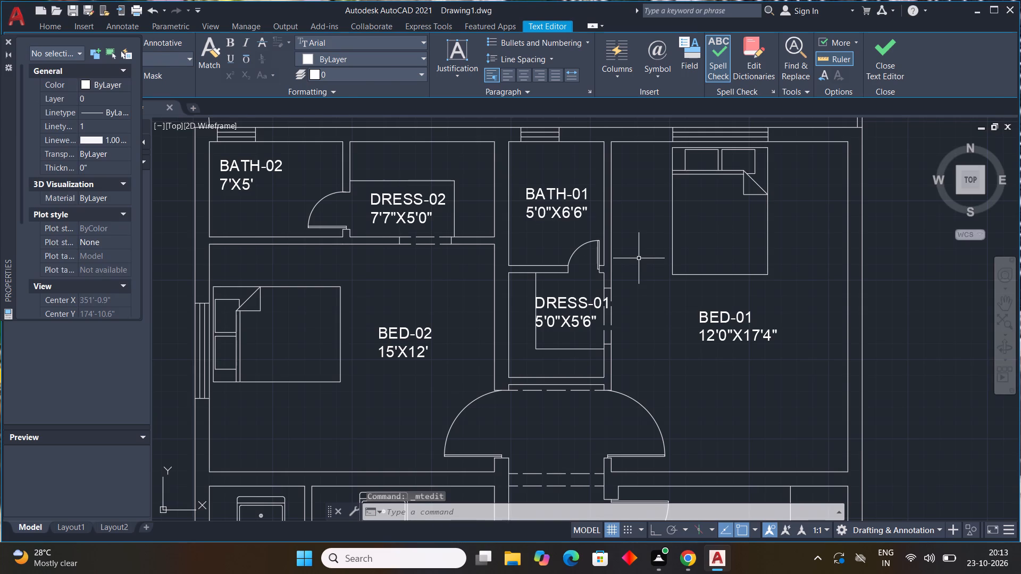
Hatch the open strip along the north end of the plot, behind the bedrooms, with the GOST_GLASS pattern.
{"action": "scroll", "coordinate": [643, 260], "scroll_direction": "down", "scroll_amount": 2}
{"action": "middle_click_drag", "start_coordinate": [680, 318], "coordinate": [643, 248]}
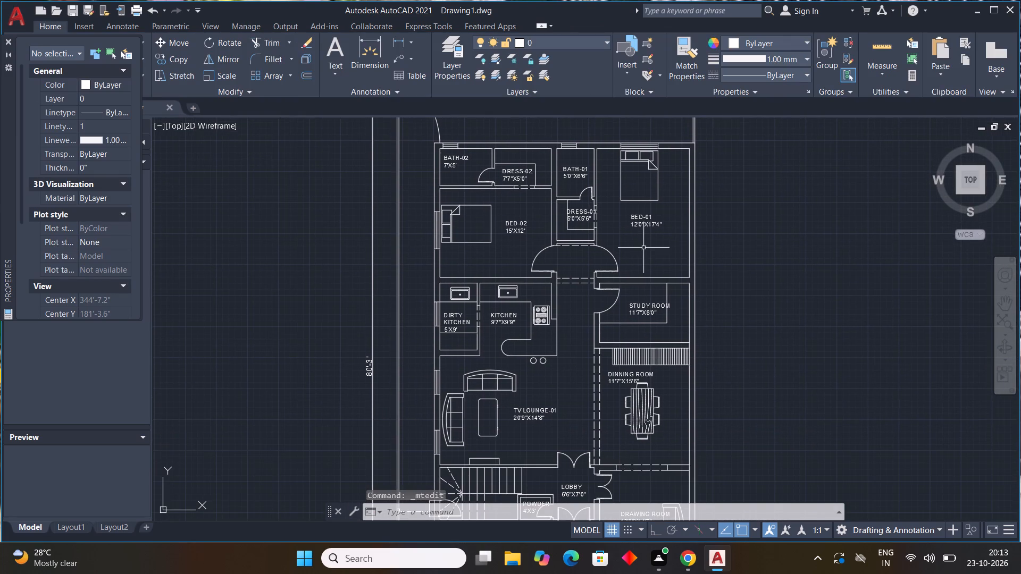
{"action": "scroll", "coordinate": [687, 276], "scroll_direction": "down", "scroll_amount": 1}
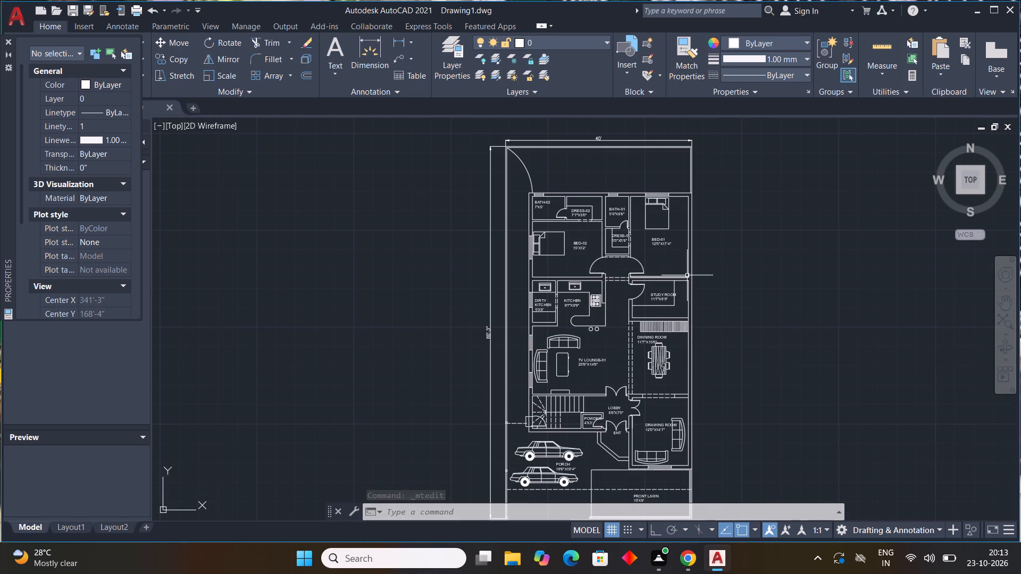
{"action": "key", "text": "h"}
{"action": "key", "text": "space"}
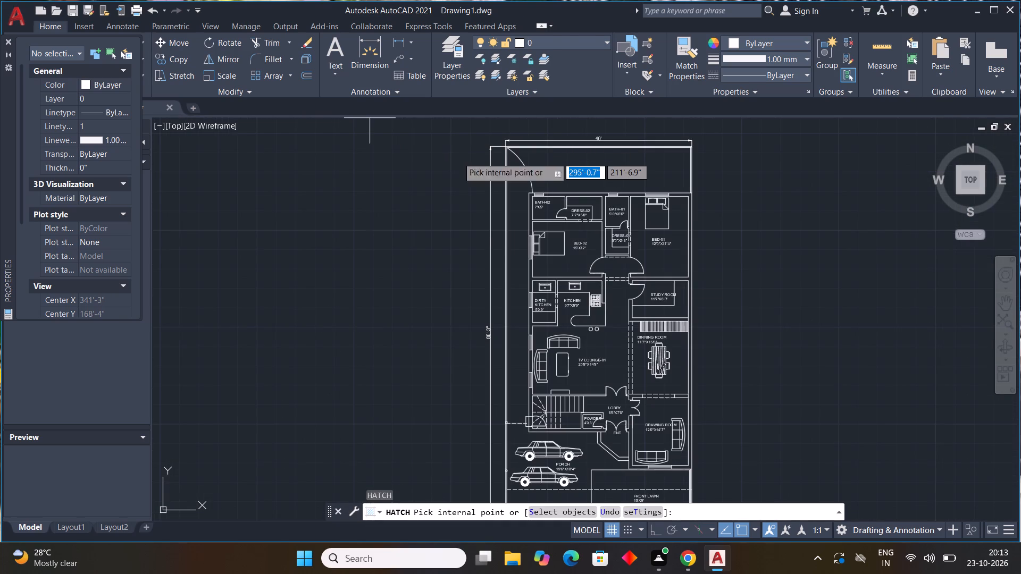
{"action": "left_click", "coordinate": [304, 78]}
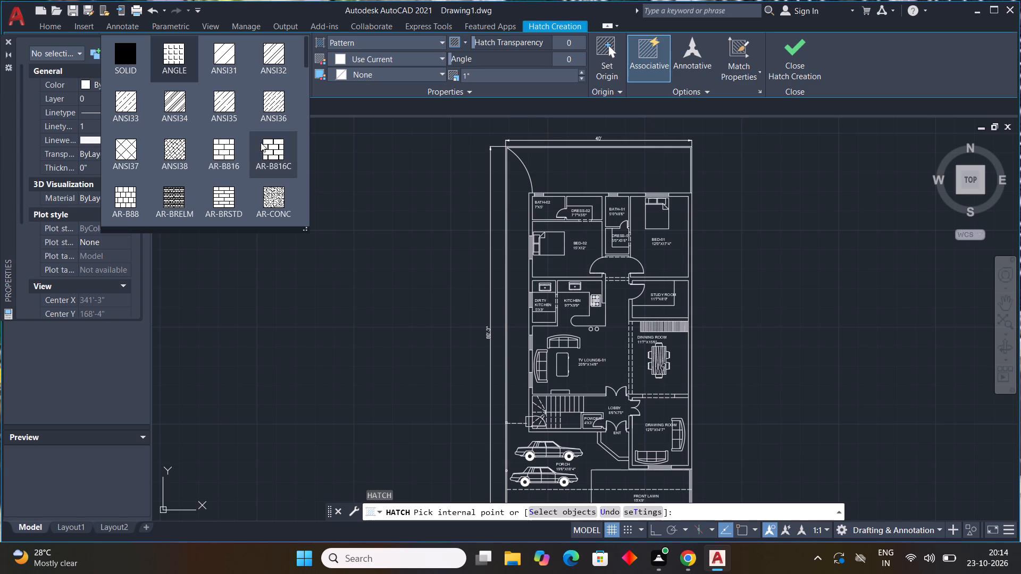
{"action": "scroll", "coordinate": [247, 137], "scroll_direction": "down", "scroll_amount": 4}
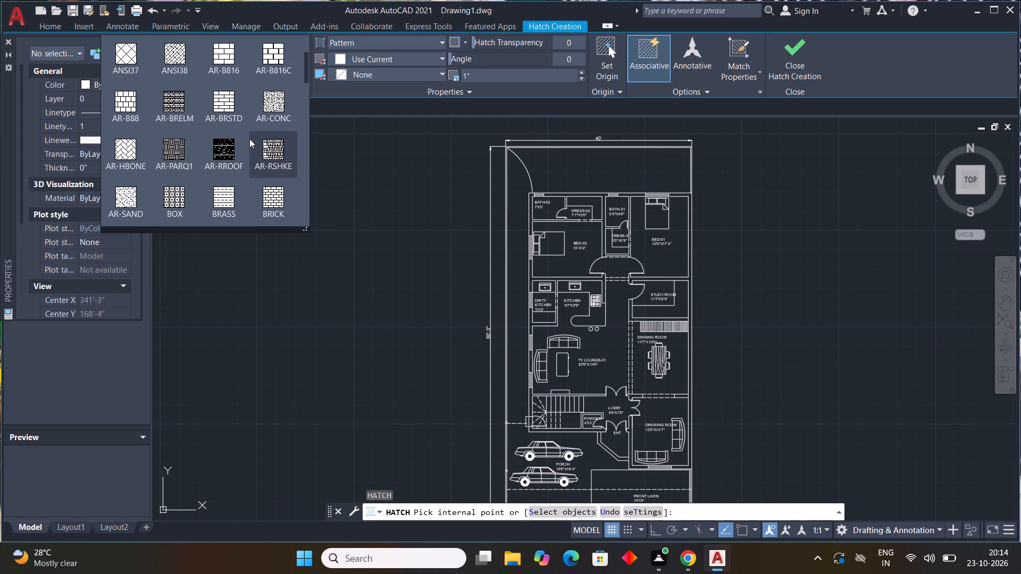
{"action": "scroll", "coordinate": [249, 139], "scroll_direction": "down", "scroll_amount": 4}
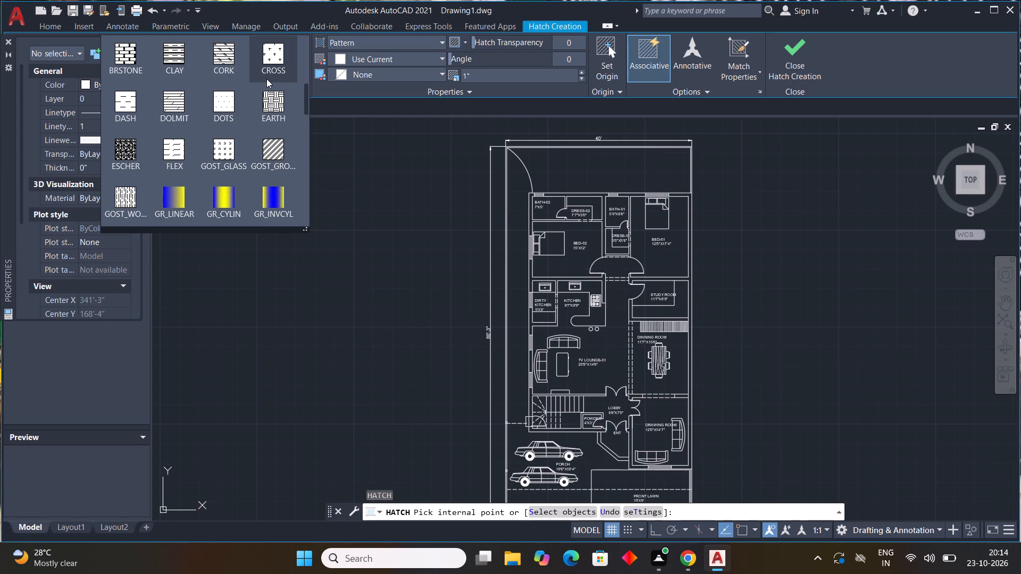
{"action": "scroll", "coordinate": [207, 132], "scroll_direction": "down", "scroll_amount": 3}
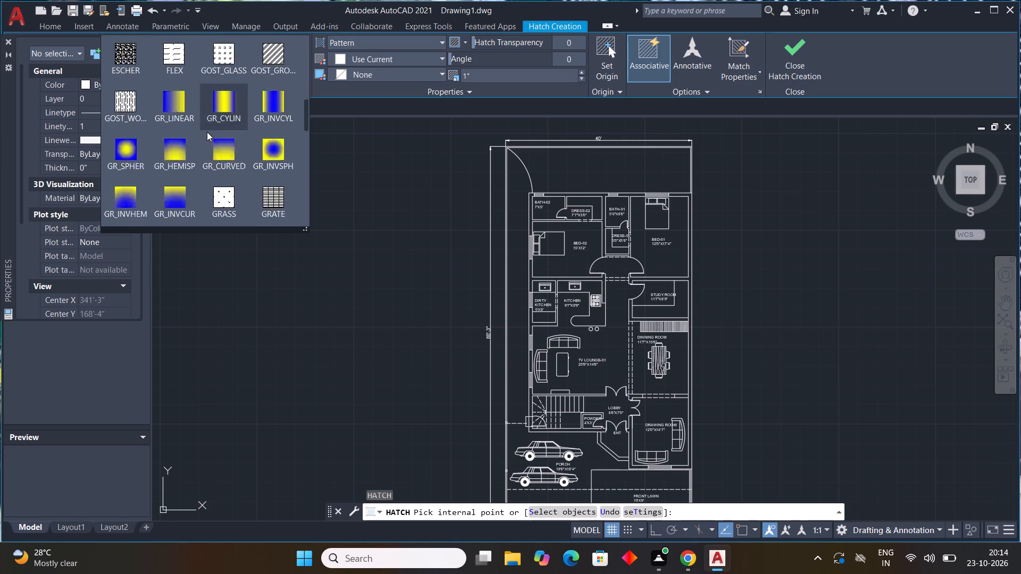
{"action": "scroll", "coordinate": [207, 132], "scroll_direction": "down", "scroll_amount": 2}
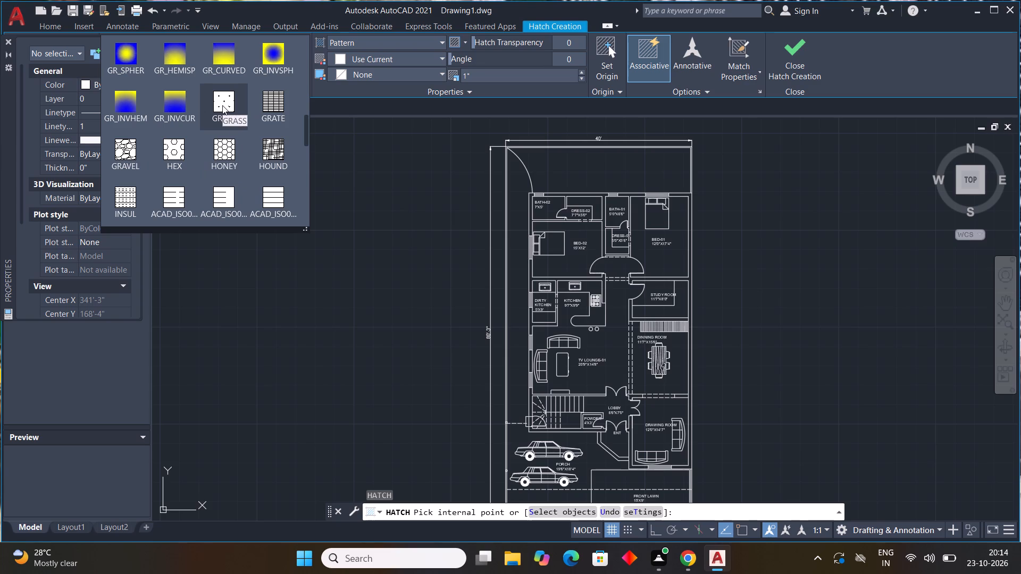
{"action": "scroll", "coordinate": [222, 105], "scroll_direction": "down", "scroll_amount": 9}
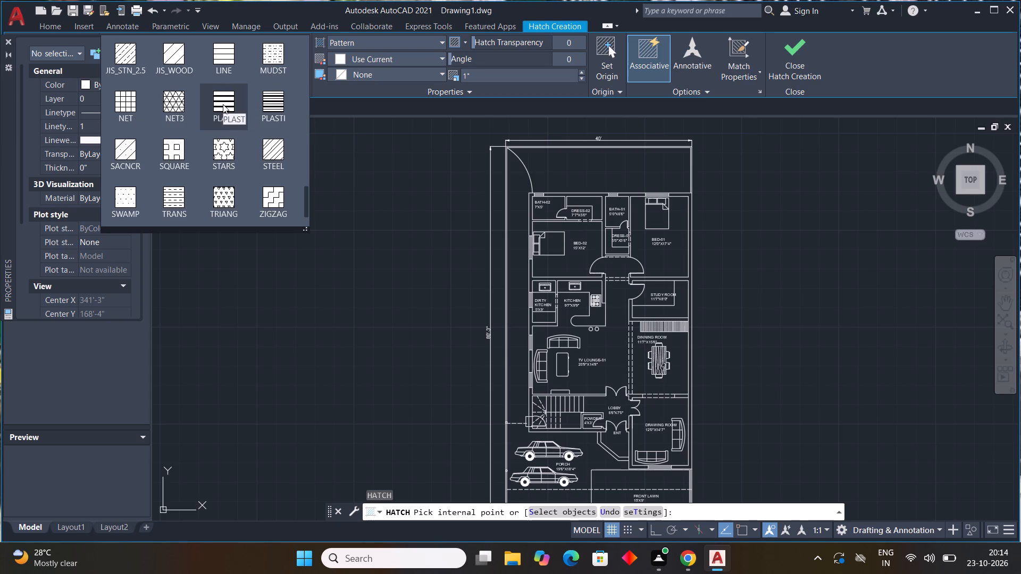
{"action": "scroll", "coordinate": [223, 104], "scroll_direction": "down", "scroll_amount": 5}
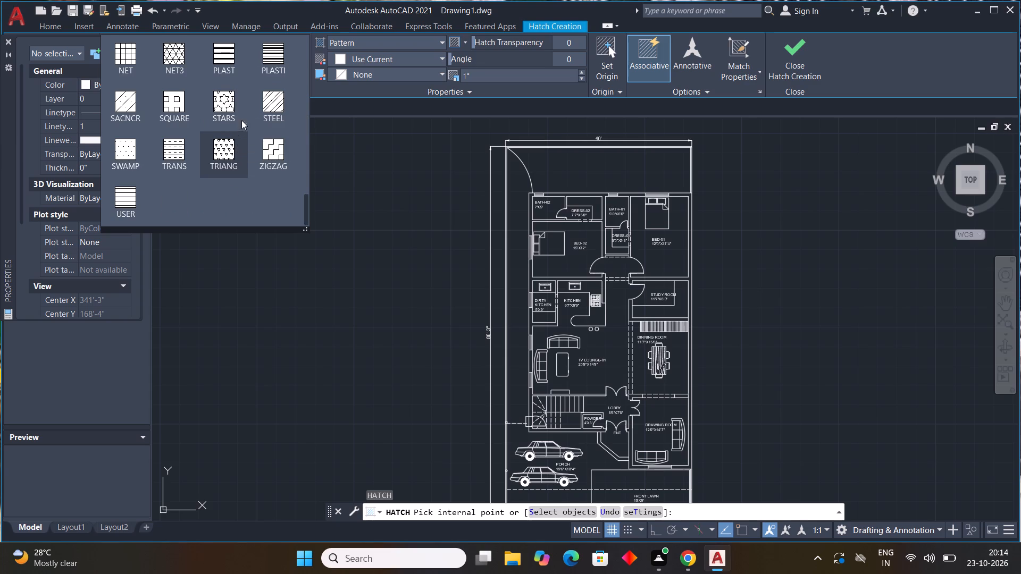
{"action": "scroll", "coordinate": [241, 112], "scroll_direction": "up", "scroll_amount": 3}
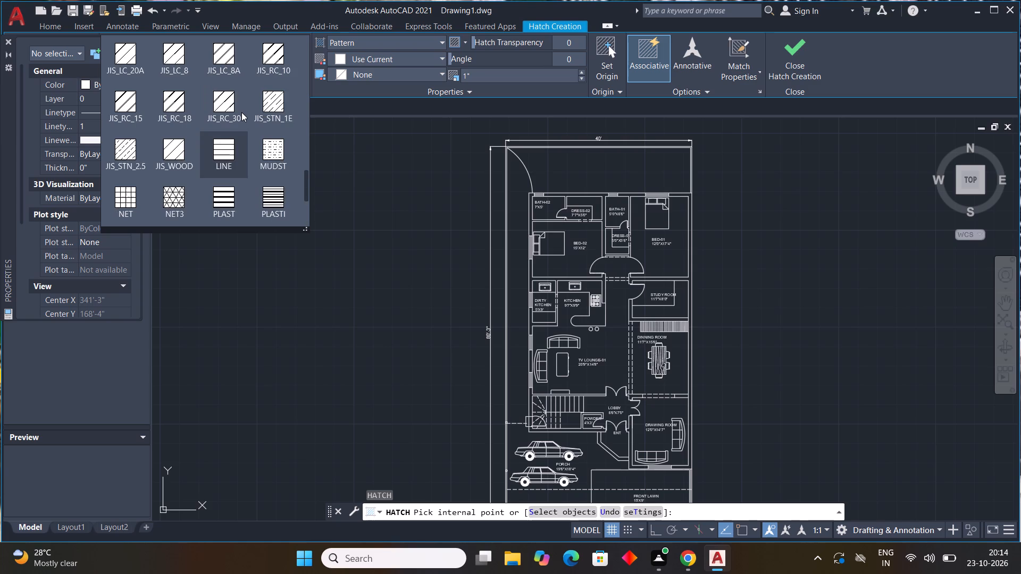
{"action": "scroll", "coordinate": [241, 112], "scroll_direction": "up", "scroll_amount": 7}
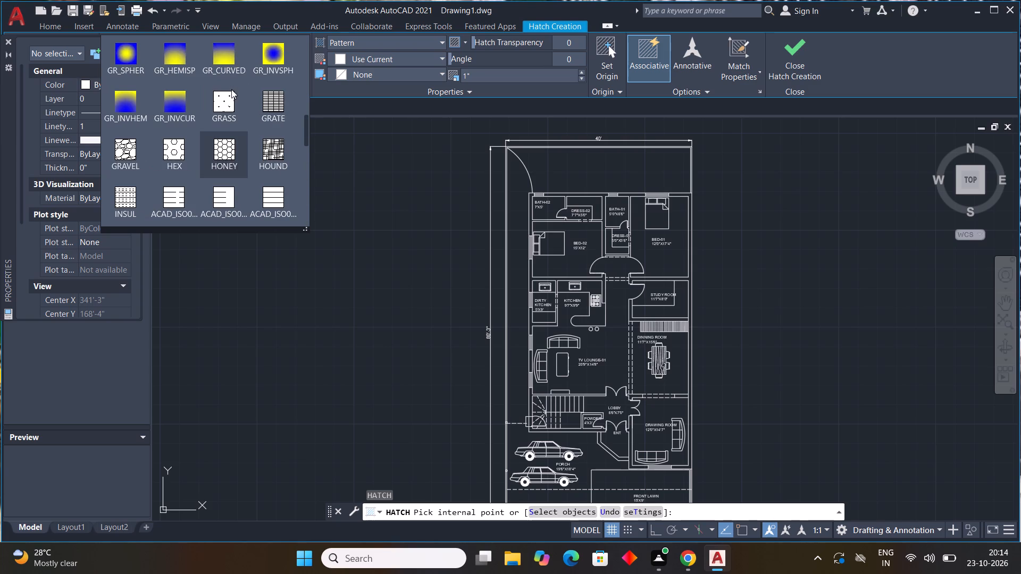
{"action": "scroll", "coordinate": [252, 99], "scroll_direction": "up", "scroll_amount": 2}
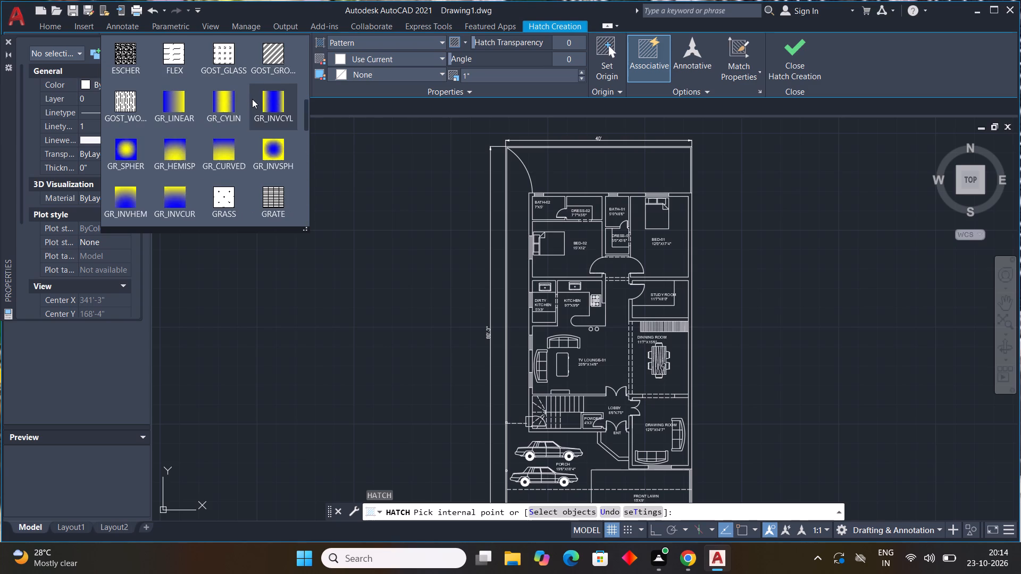
{"action": "scroll", "coordinate": [252, 98], "scroll_direction": "up", "scroll_amount": 1}
{"action": "left_click", "coordinate": [223, 104]}
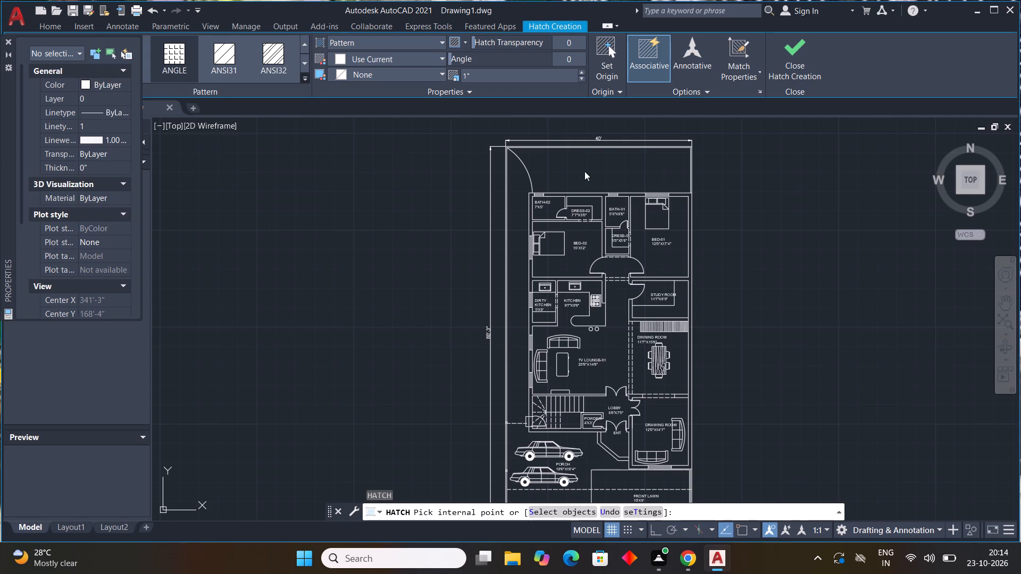
{"action": "left_click", "coordinate": [608, 175]}
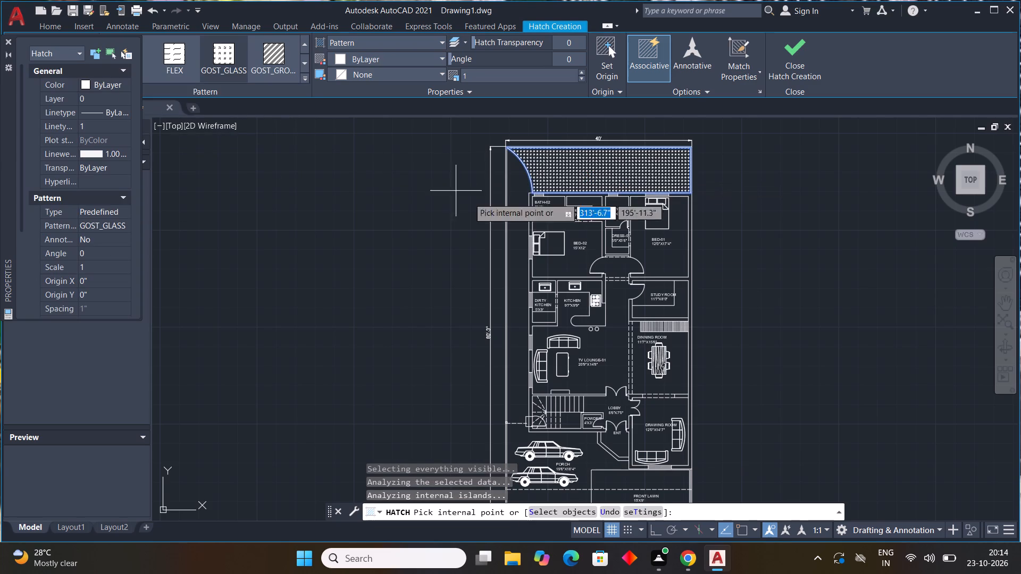
Hatch both parts of the front lawn, on either side of the dashed line, with the GOST_GLASS pattern.
{"action": "scroll", "coordinate": [660, 319], "scroll_direction": "down", "scroll_amount": 2}
{"action": "middle_click_drag", "start_coordinate": [666, 382], "coordinate": [528, 289]}
{"action": "scroll", "coordinate": [518, 295], "scroll_direction": "up", "scroll_amount": 3}
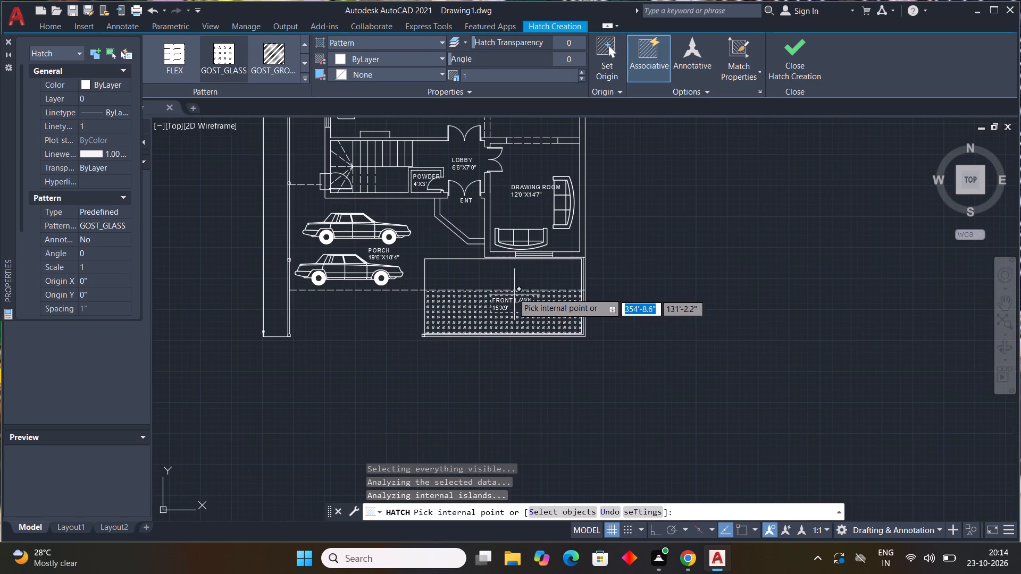
{"action": "left_click", "coordinate": [507, 284]}
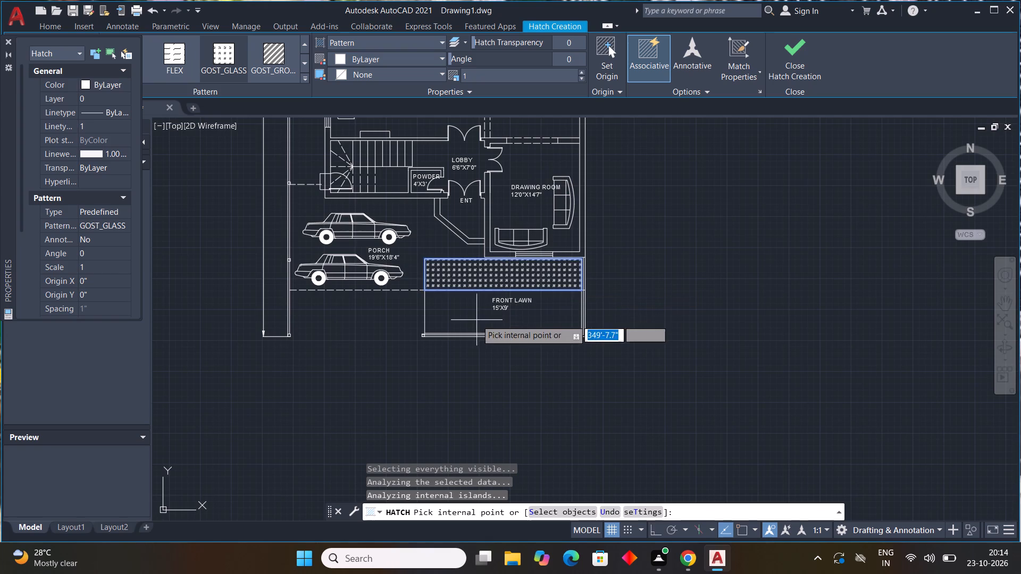
{"action": "left_click", "coordinate": [476, 314]}
{"action": "key", "text": "Escape"}
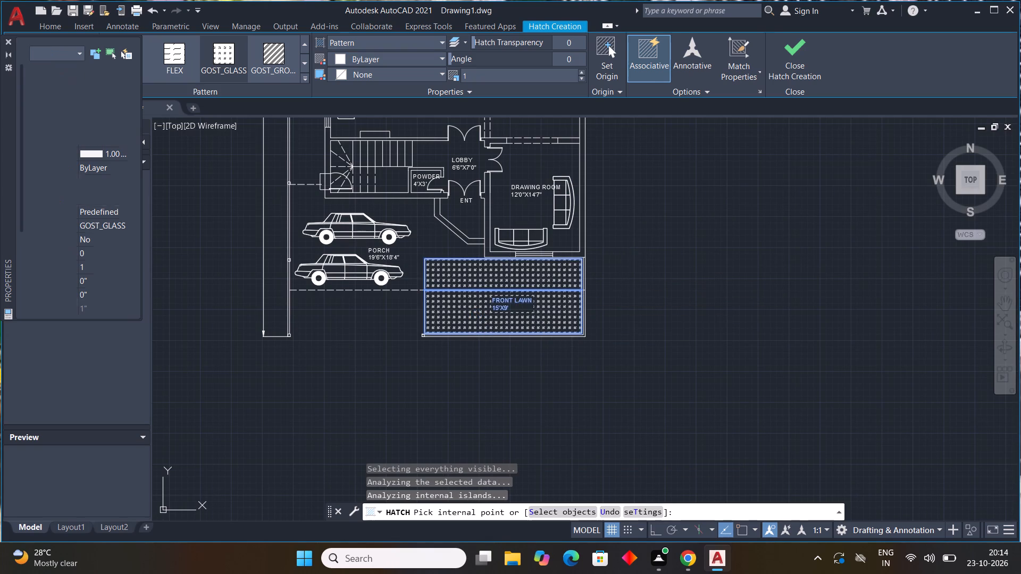
Hatch the walls around DRESS-02, BATH-01 and DRESS-01, including the north wall between the windows, with the ANSI32 pattern.
{"action": "scroll", "coordinate": [630, 257], "scroll_direction": "down", "scroll_amount": 1}
{"action": "middle_click_drag", "start_coordinate": [626, 276], "coordinate": [571, 410]}
{"action": "middle_click_drag", "start_coordinate": [640, 233], "coordinate": [612, 341]}
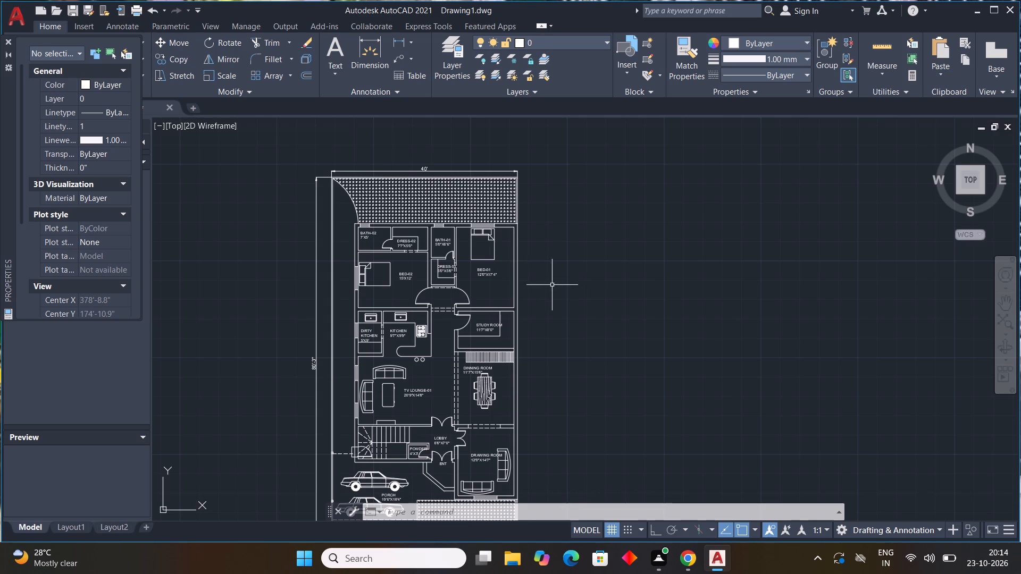
{"action": "key", "text": "h"}
{"action": "key", "text": "space"}
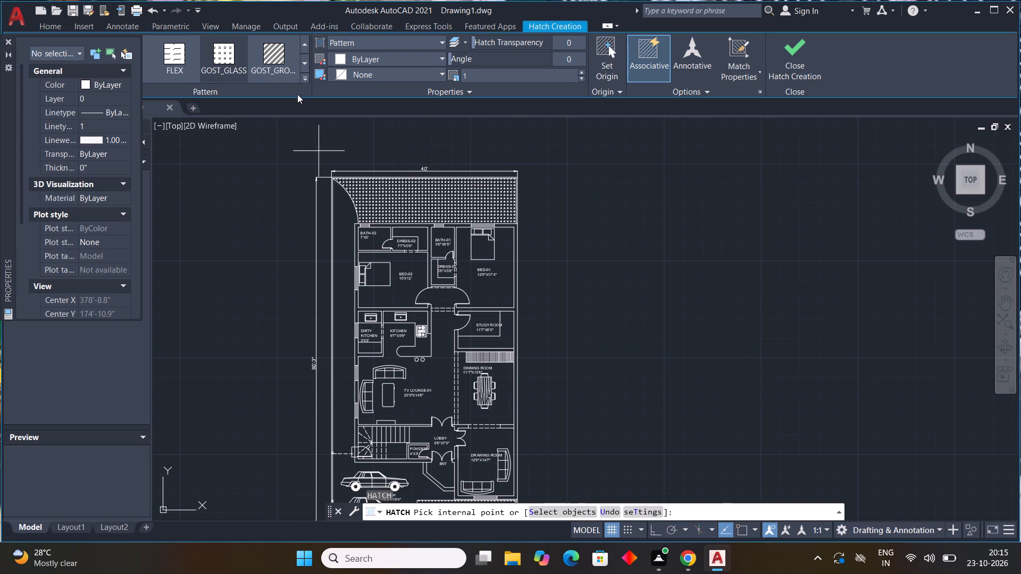
{"action": "left_click", "coordinate": [304, 77]}
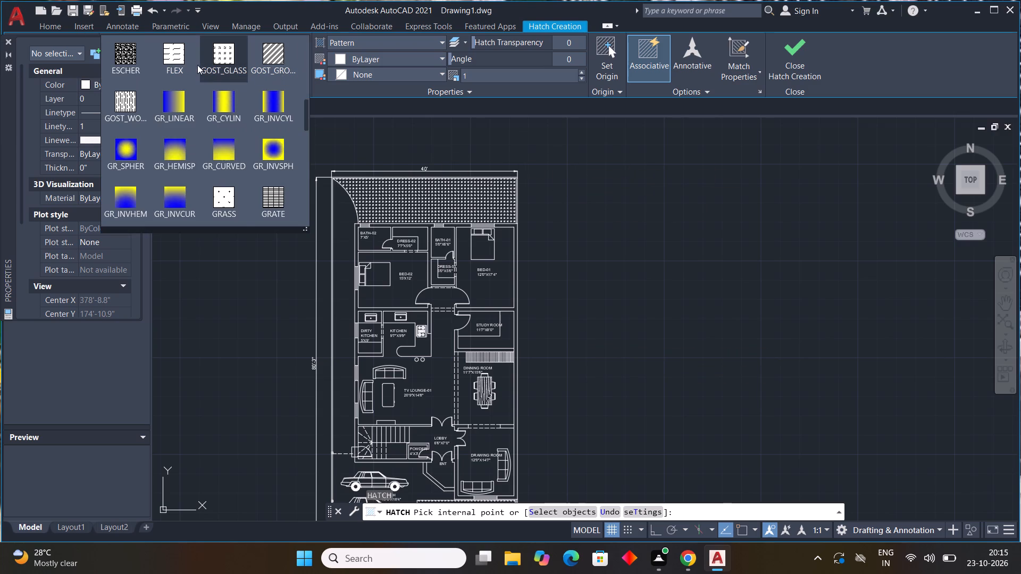
{"action": "scroll", "coordinate": [197, 65], "scroll_direction": "up", "scroll_amount": 9}
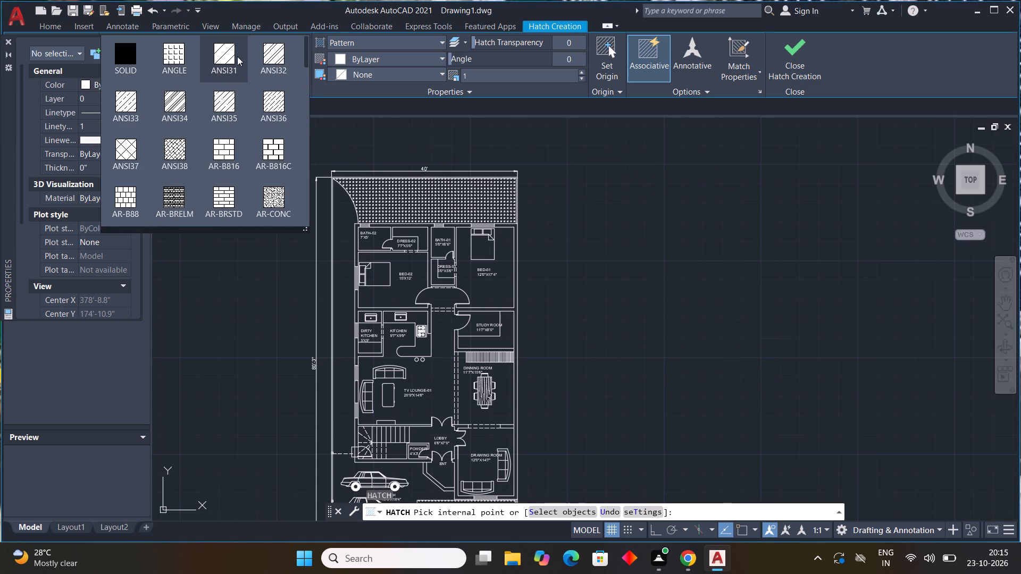
{"action": "left_click", "coordinate": [228, 55]}
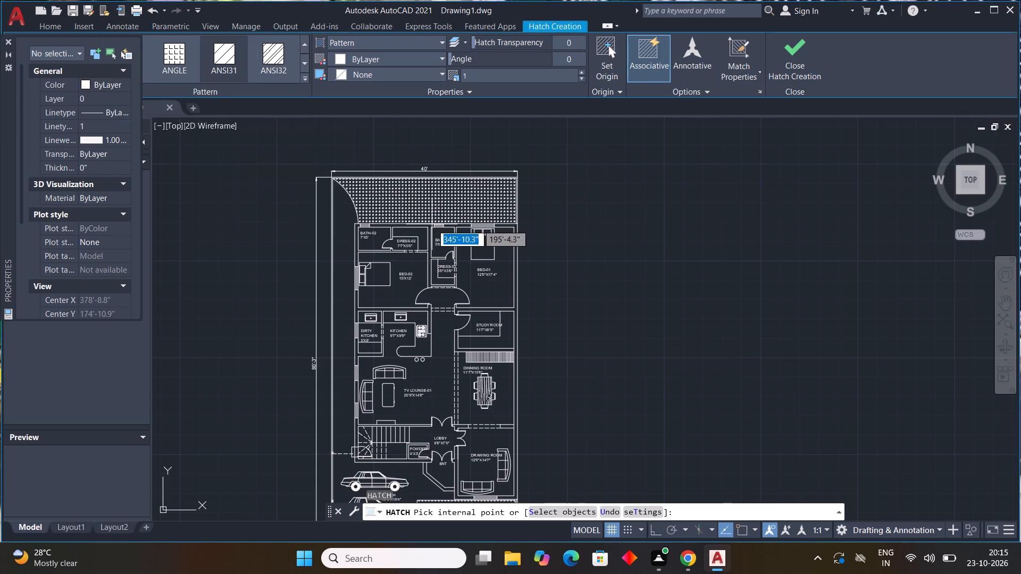
{"action": "scroll", "coordinate": [431, 224], "scroll_direction": "up", "scroll_amount": 4}
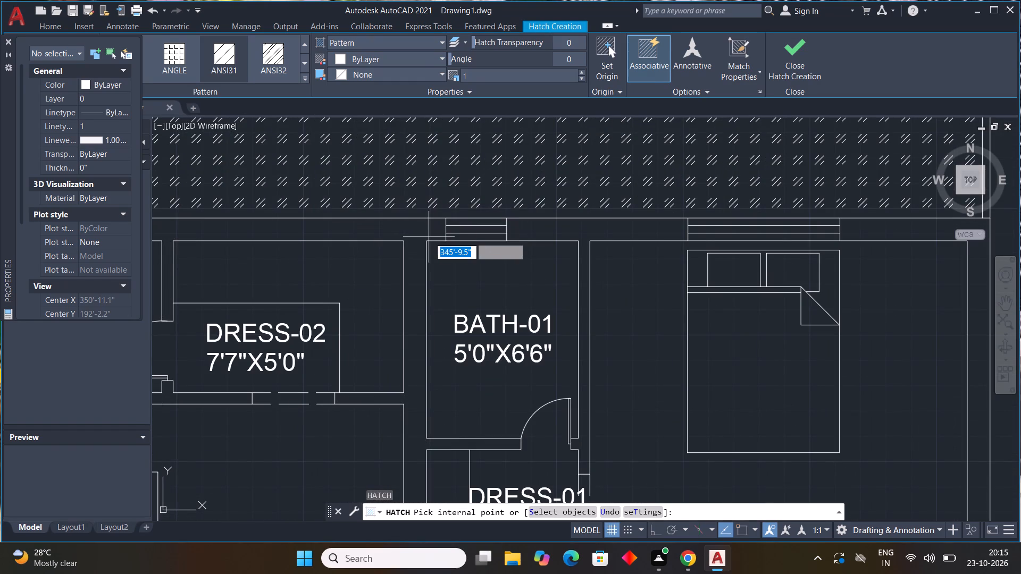
{"action": "left_click", "coordinate": [279, 53]}
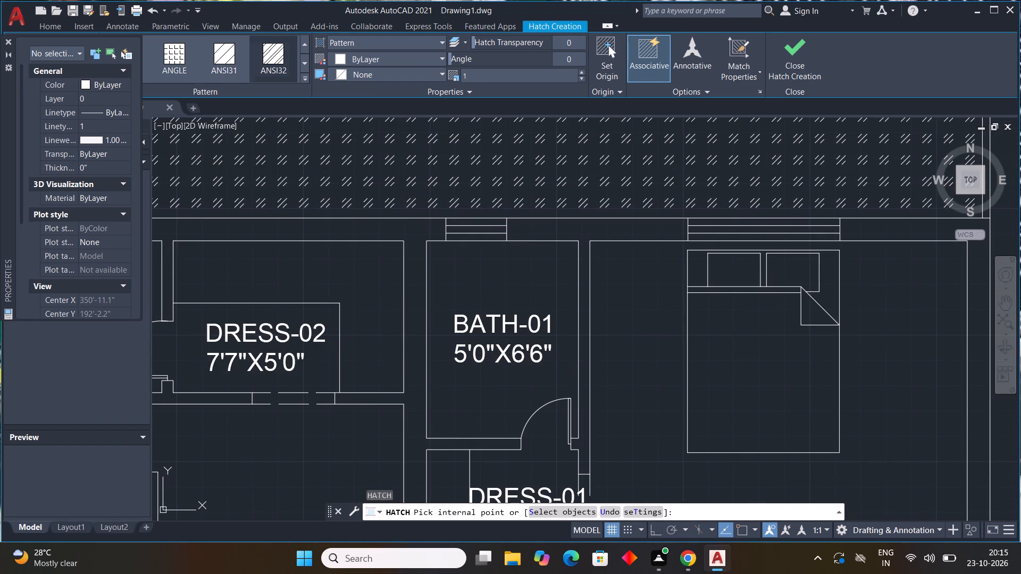
{"action": "left_click", "coordinate": [378, 230]}
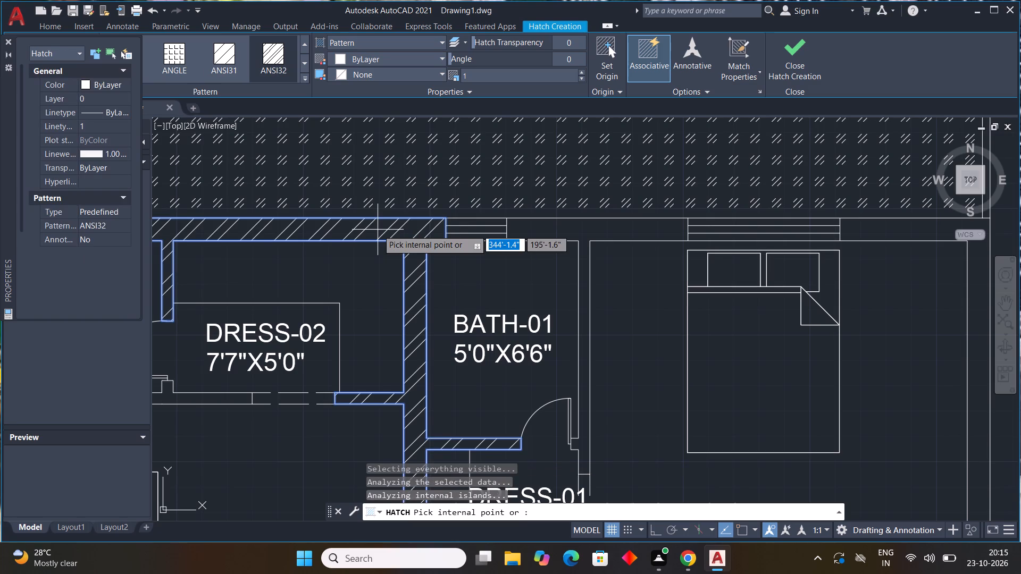
{"action": "left_click", "coordinate": [581, 225]}
Hatch the east outer wall, the walls south of both bedrooms, and the walls around BATH-02 and BED-02 with ANSI32.
{"action": "scroll", "coordinate": [654, 280], "scroll_direction": "down", "scroll_amount": 3}
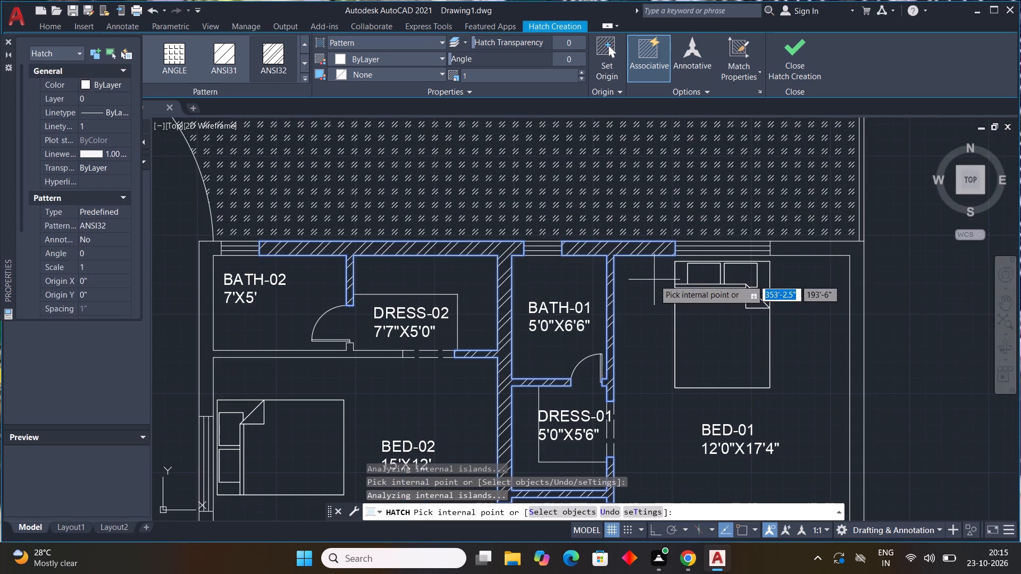
{"action": "left_click", "coordinate": [811, 248]}
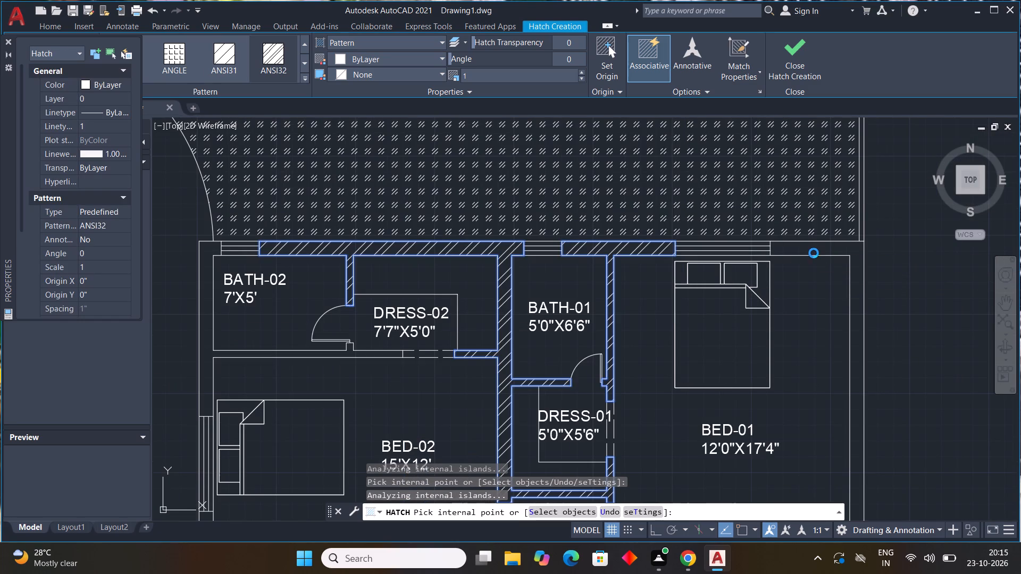
{"action": "left_click", "coordinate": [654, 173]}
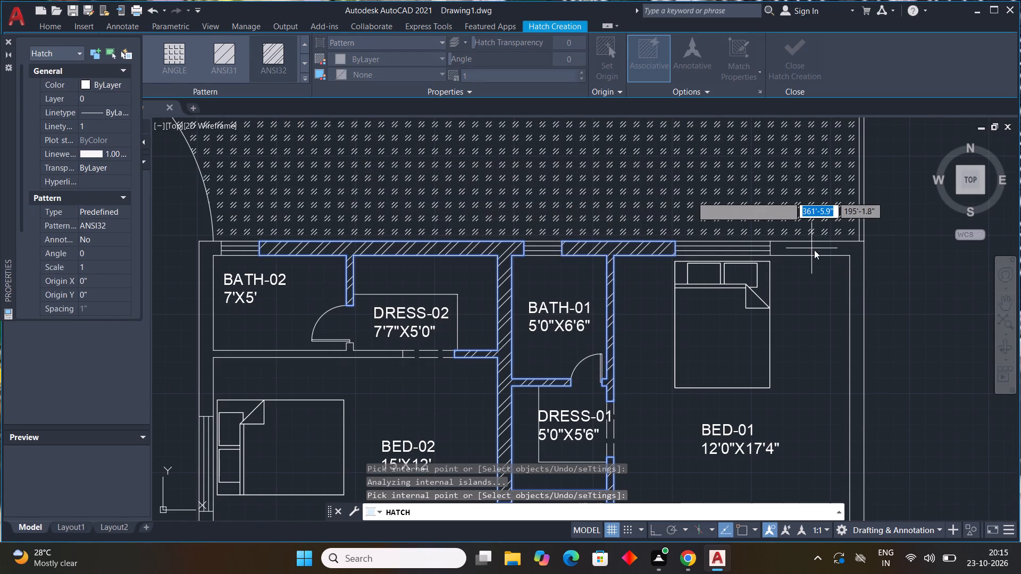
{"action": "scroll", "coordinate": [875, 384], "scroll_direction": "down", "scroll_amount": 1}
{"action": "middle_click_drag", "start_coordinate": [875, 384], "coordinate": [757, 211]}
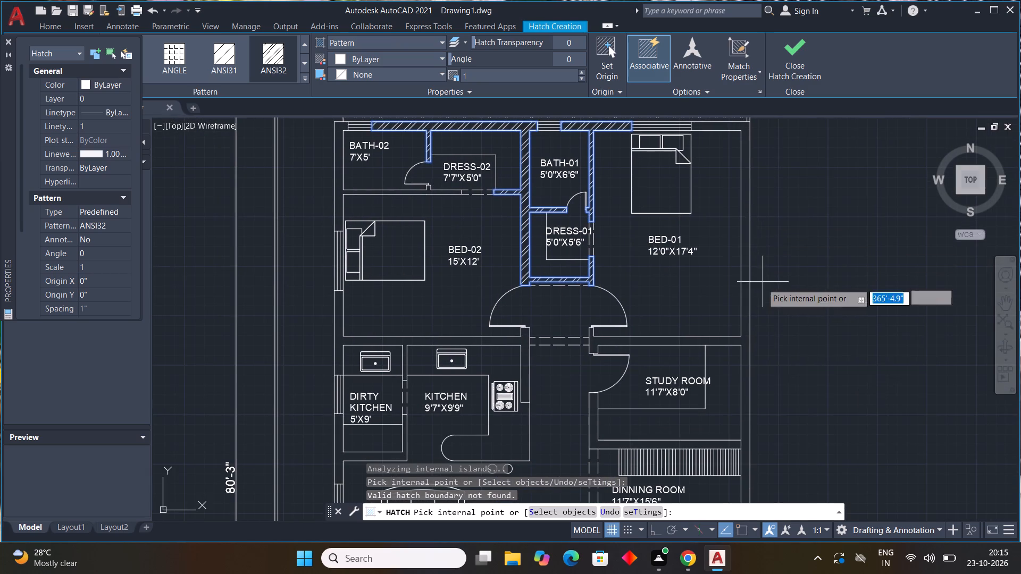
{"action": "left_click", "coordinate": [743, 344]}
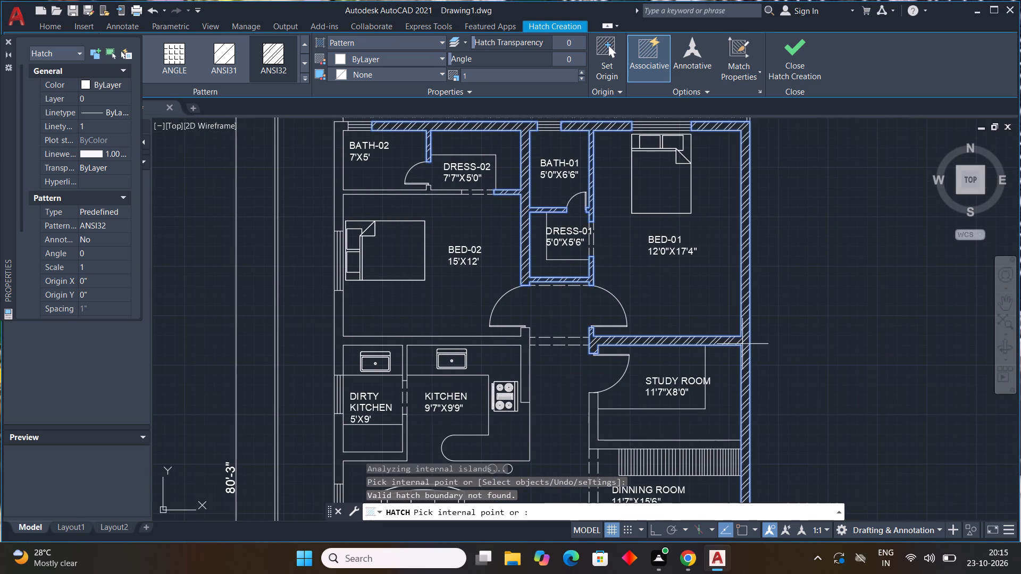
{"action": "left_click", "coordinate": [340, 330]}
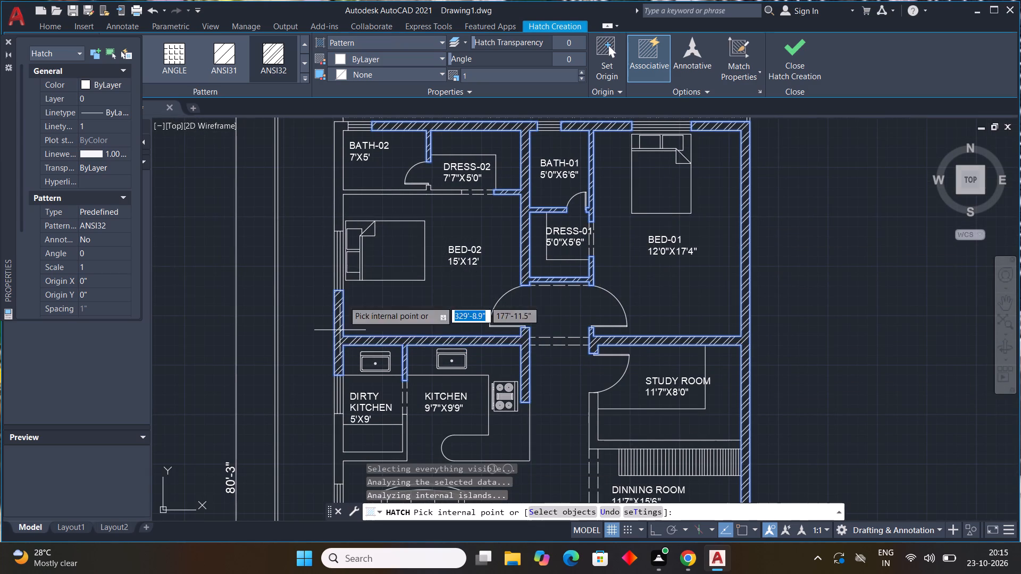
{"action": "left_click", "coordinate": [338, 202]}
Hatch the DIRTY KITCHEN walls, the STUDY ROOM's west and south walls, and the TV LOUNGE's west and south walls with ANSI32.
{"action": "scroll", "coordinate": [430, 332], "scroll_direction": "down", "scroll_amount": 1}
{"action": "middle_click_drag", "start_coordinate": [430, 332], "coordinate": [440, 265]}
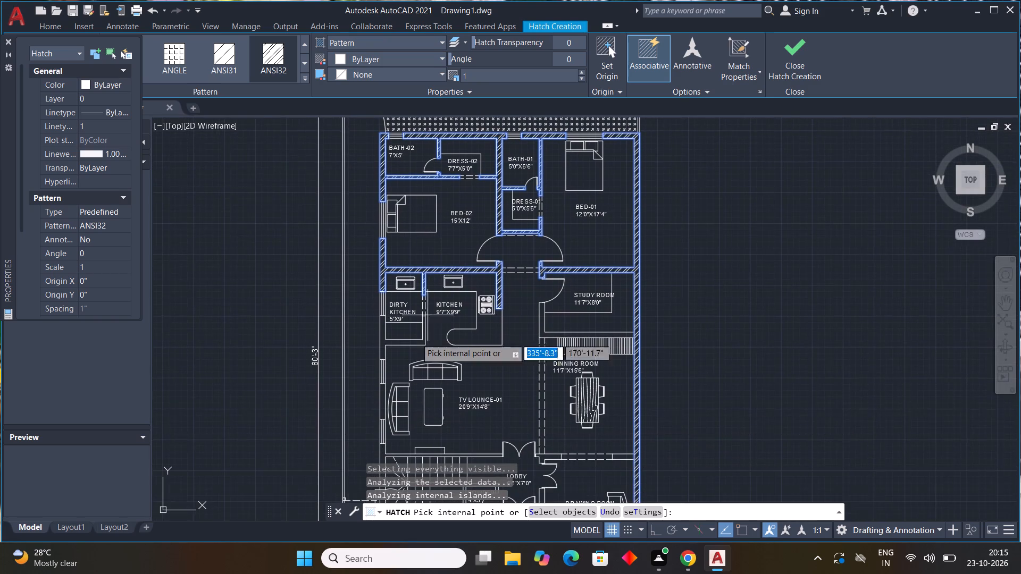
{"action": "left_click", "coordinate": [382, 342]}
{"action": "middle_click_drag", "start_coordinate": [436, 415], "coordinate": [426, 330]}
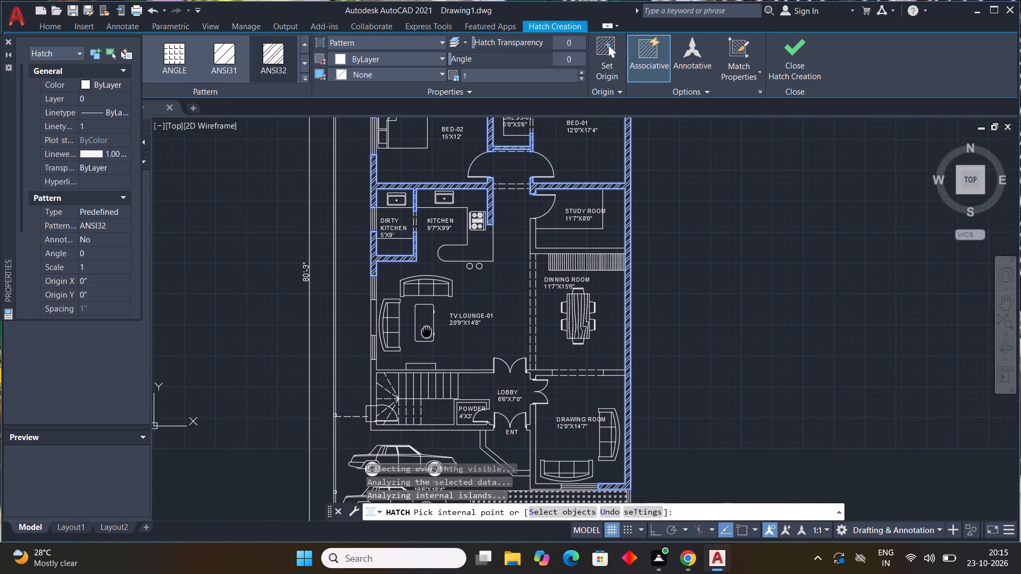
{"action": "left_click", "coordinate": [533, 242]}
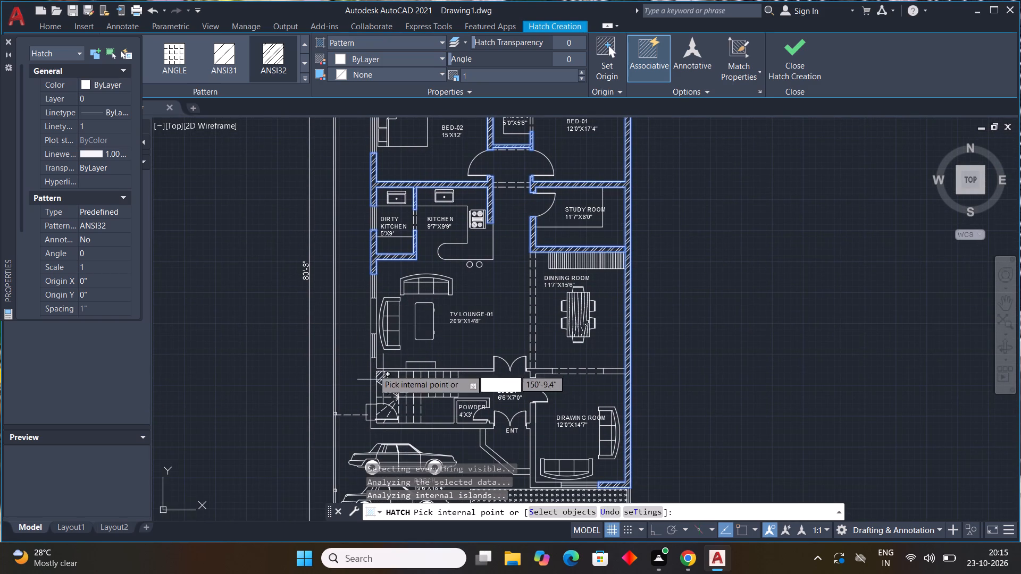
{"action": "left_click", "coordinate": [373, 316]}
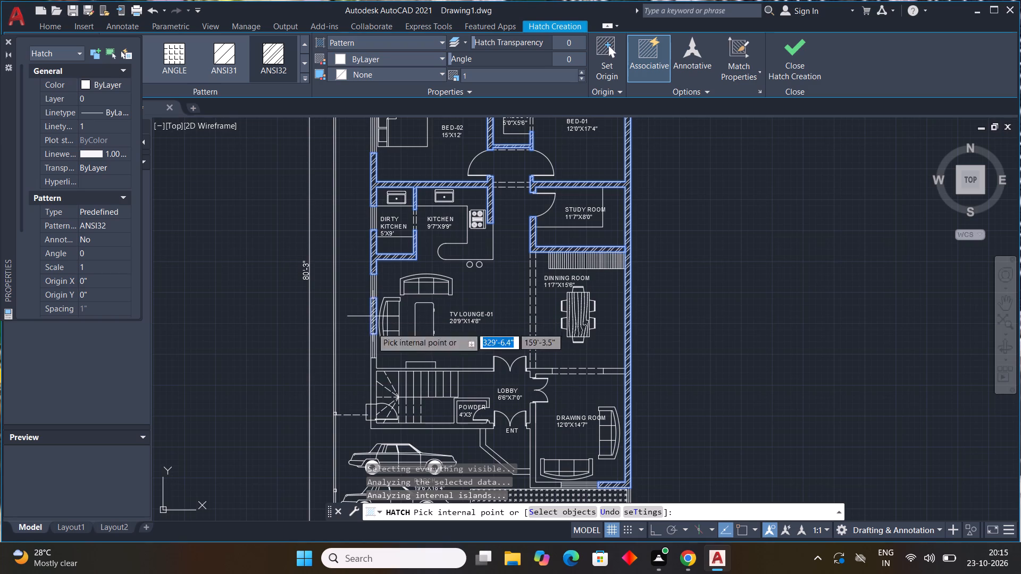
{"action": "left_click", "coordinate": [373, 392]}
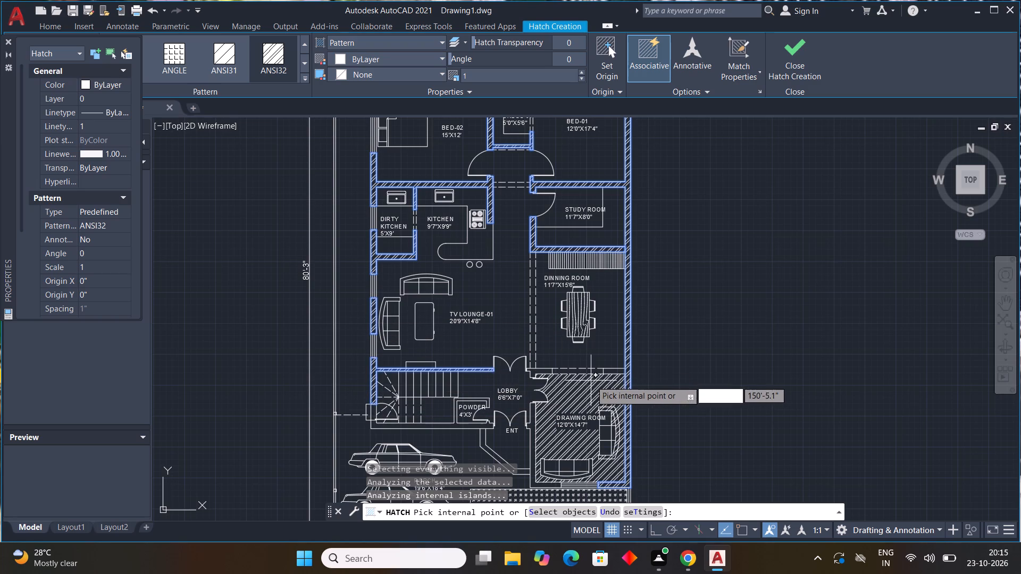
Hatch both wall stubs between the dining and drawing rooms, the POWDER and angled entrance walls, and the DRAWING ROOM's remaining walls with ANSI32.
{"action": "scroll", "coordinate": [618, 374], "scroll_direction": "up", "scroll_amount": 3}
{"action": "left_click", "coordinate": [617, 370]}
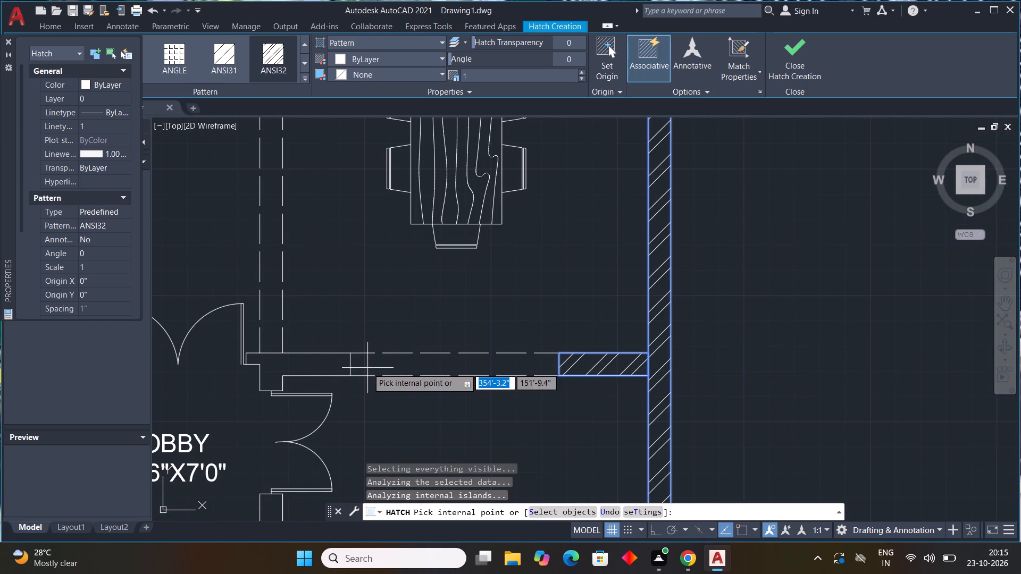
{"action": "left_click", "coordinate": [328, 367]}
{"action": "scroll", "coordinate": [581, 408], "scroll_direction": "down", "scroll_amount": 3}
{"action": "middle_click_drag", "start_coordinate": [691, 396], "coordinate": [681, 310]}
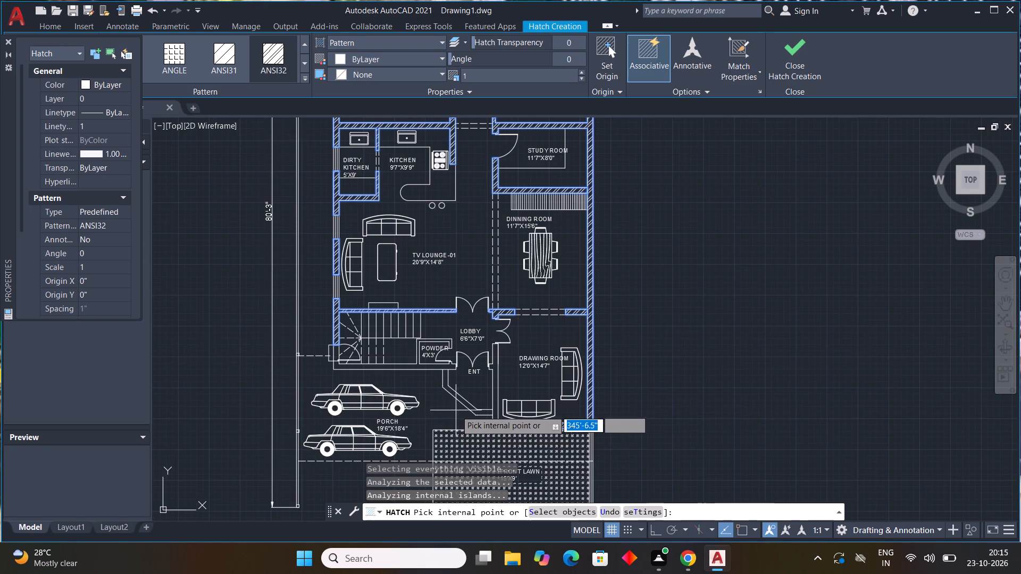
{"action": "scroll", "coordinate": [456, 404], "scroll_direction": "up", "scroll_amount": 2}
{"action": "left_click", "coordinate": [405, 319]}
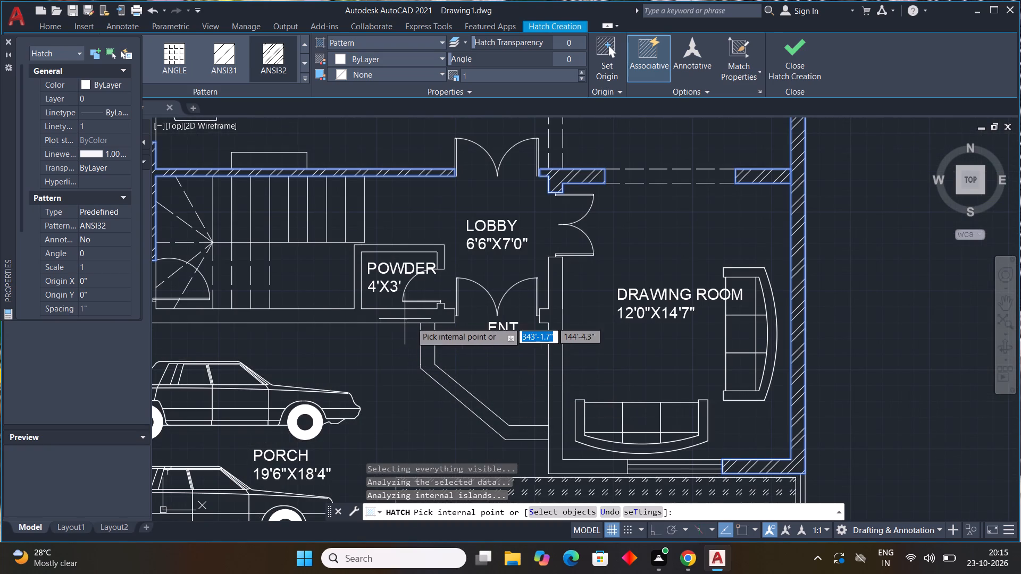
{"action": "scroll", "coordinate": [426, 331], "scroll_direction": "down", "scroll_amount": 2}
{"action": "scroll", "coordinate": [449, 362], "scroll_direction": "up", "scroll_amount": 2}
{"action": "left_click", "coordinate": [449, 362]}
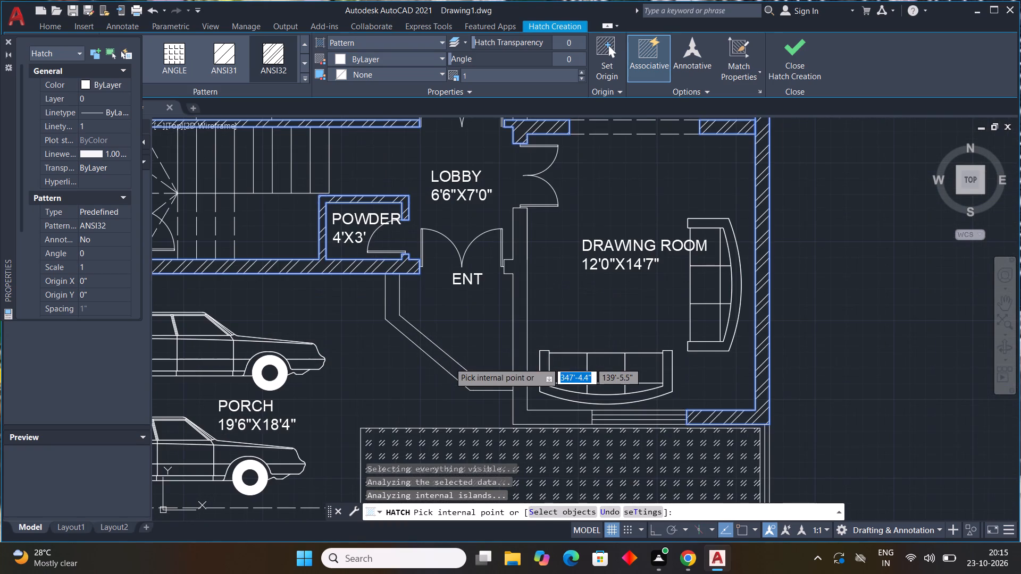
{"action": "left_click", "coordinate": [522, 361]}
{"action": "scroll", "coordinate": [593, 381], "scroll_direction": "down", "scroll_amount": 2}
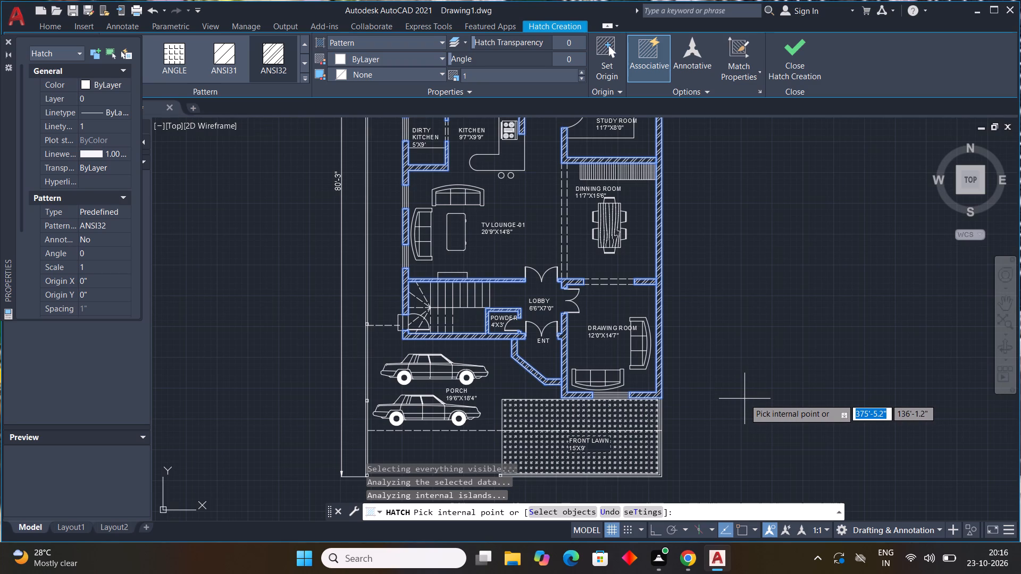
{"action": "key", "text": "Escape"}
{"action": "key", "text": "Escape"}
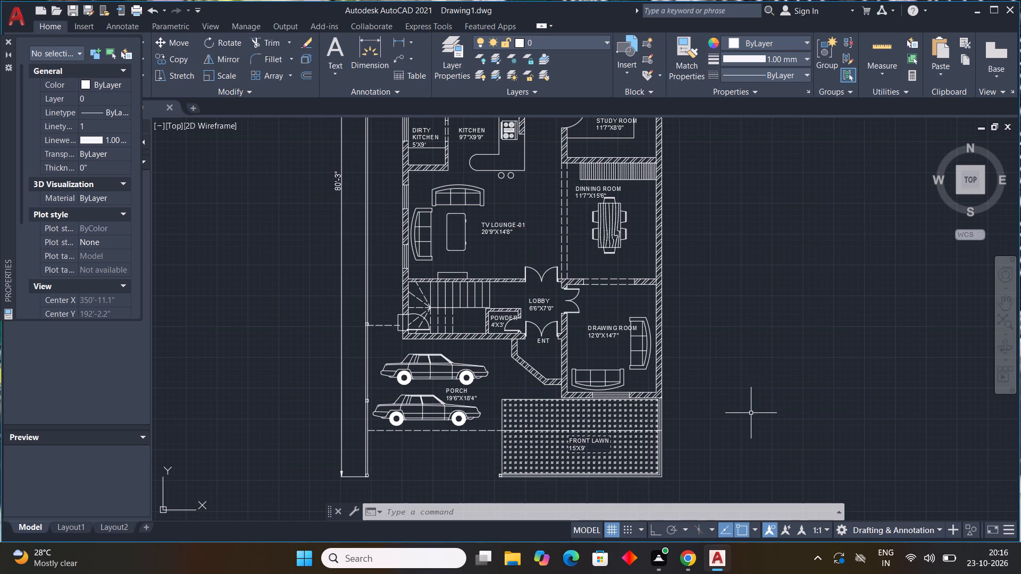
Examine the whole floor plan to check the wall and lawn hatching from the north strip to the front lawn.
{"action": "scroll", "coordinate": [646, 343], "scroll_direction": "down", "scroll_amount": 2}
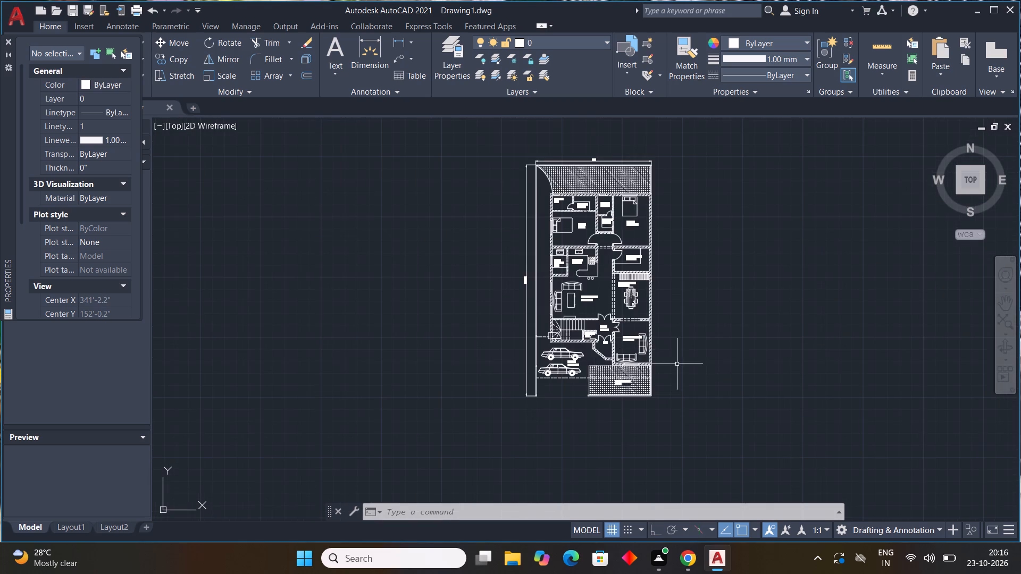
{"action": "middle_click_drag", "start_coordinate": [708, 367], "coordinate": [688, 399]}
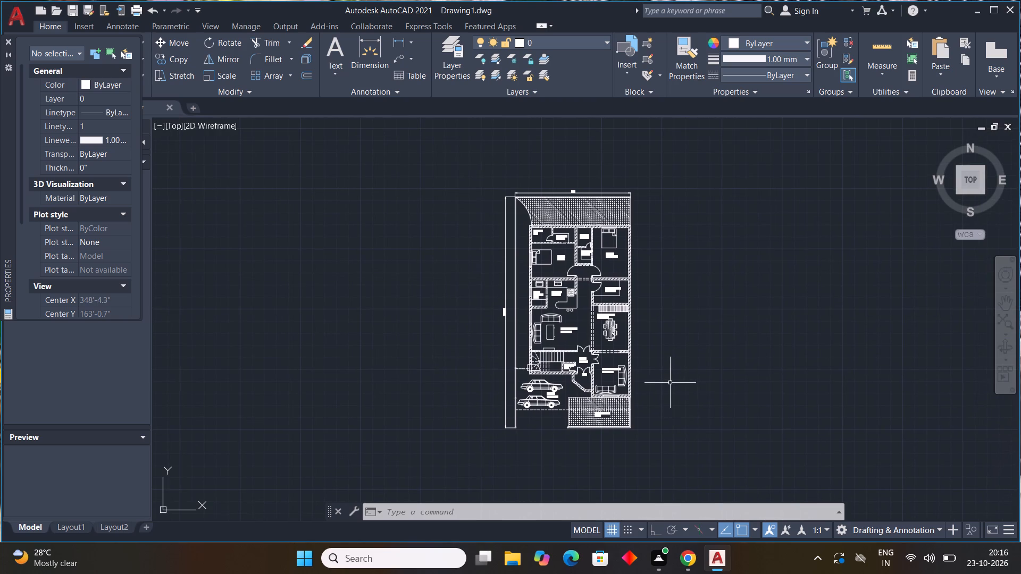
{"action": "key", "text": "Escape"}
{"action": "key", "text": "Escape"}
{"action": "key", "text": "Escape"}
{"action": "scroll", "coordinate": [507, 288], "scroll_direction": "up", "scroll_amount": 2}
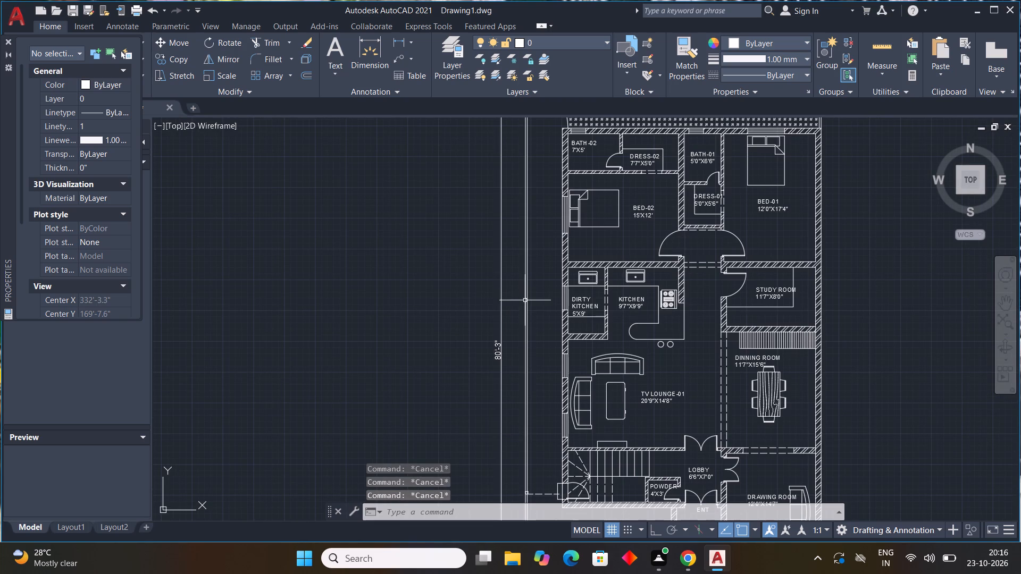
{"action": "scroll", "coordinate": [528, 302], "scroll_direction": "down", "scroll_amount": 1}
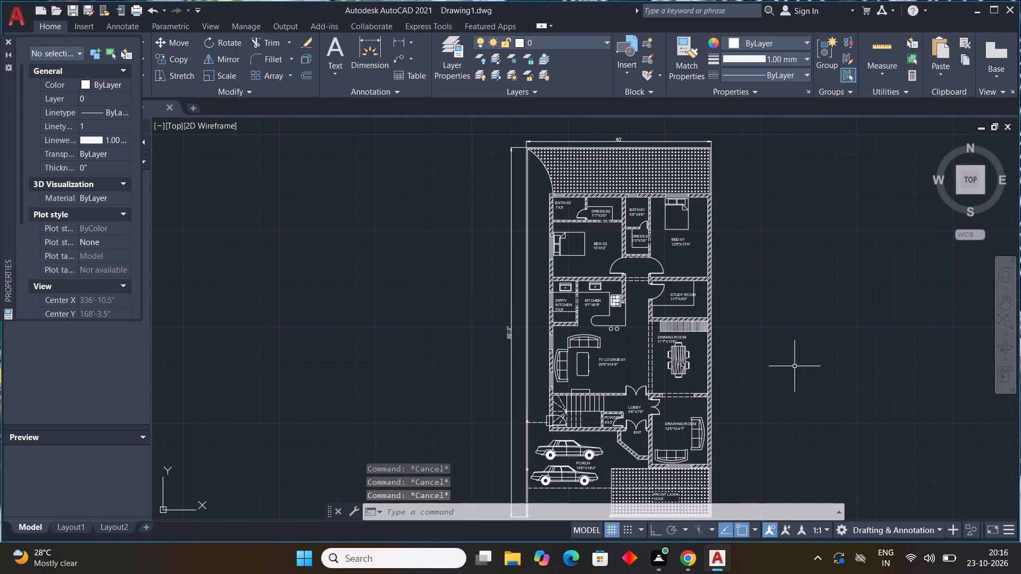
{"action": "middle_click_drag", "start_coordinate": [794, 366], "coordinate": [674, 268]}
{"action": "scroll", "coordinate": [609, 311], "scroll_direction": "down", "scroll_amount": 1}
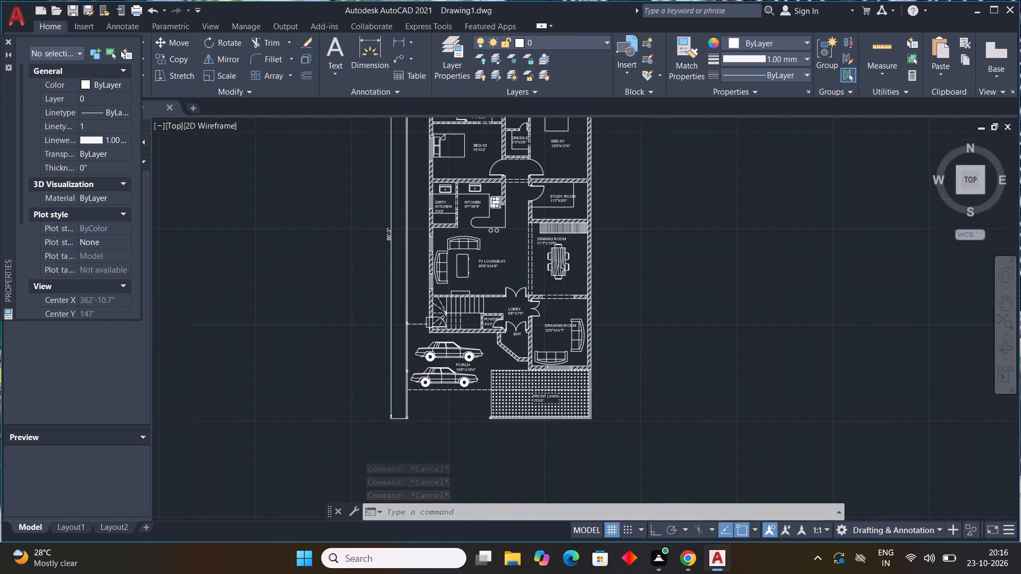
{"action": "scroll", "coordinate": [609, 311], "scroll_direction": "down", "scroll_amount": 1}
{"action": "scroll", "coordinate": [612, 320], "scroll_direction": "up", "scroll_amount": 3}
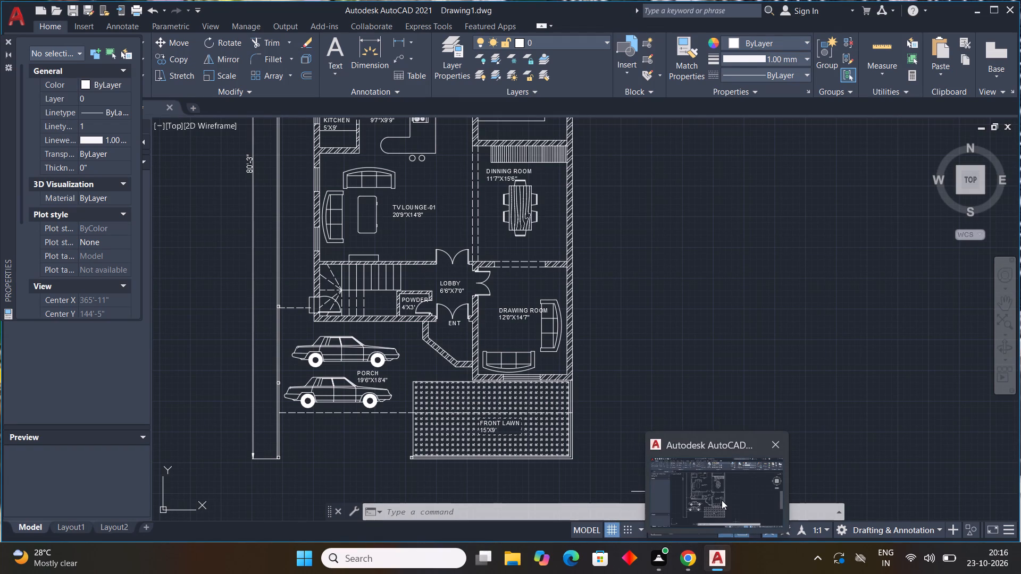
{"action": "left_click", "coordinate": [722, 499]}
{"action": "scroll", "coordinate": [622, 401], "scroll_direction": "down", "scroll_amount": 2}
{"action": "middle_click_drag", "start_coordinate": [622, 401], "coordinate": [634, 409]}
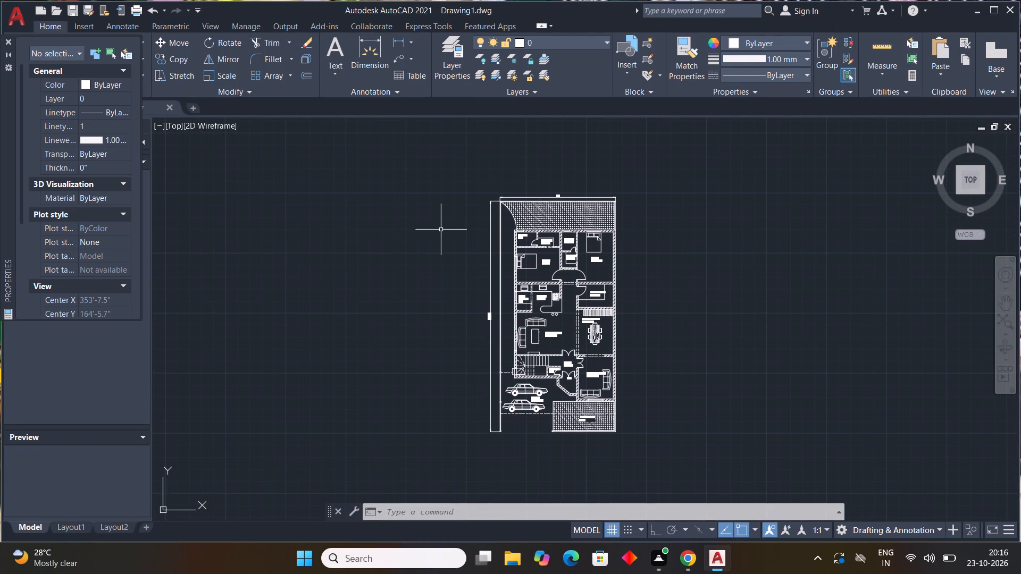
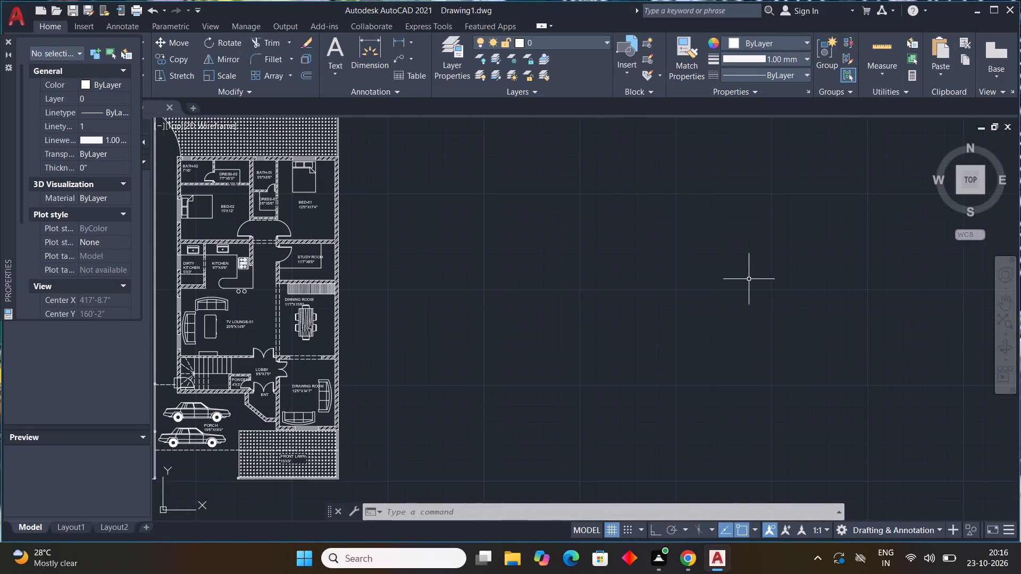
Save the finished floor plan in Documents as TASK-78, in AutoCAD 2018 Drawing format.
{"action": "middle_click_drag", "start_coordinate": [743, 290], "coordinate": [762, 361]}
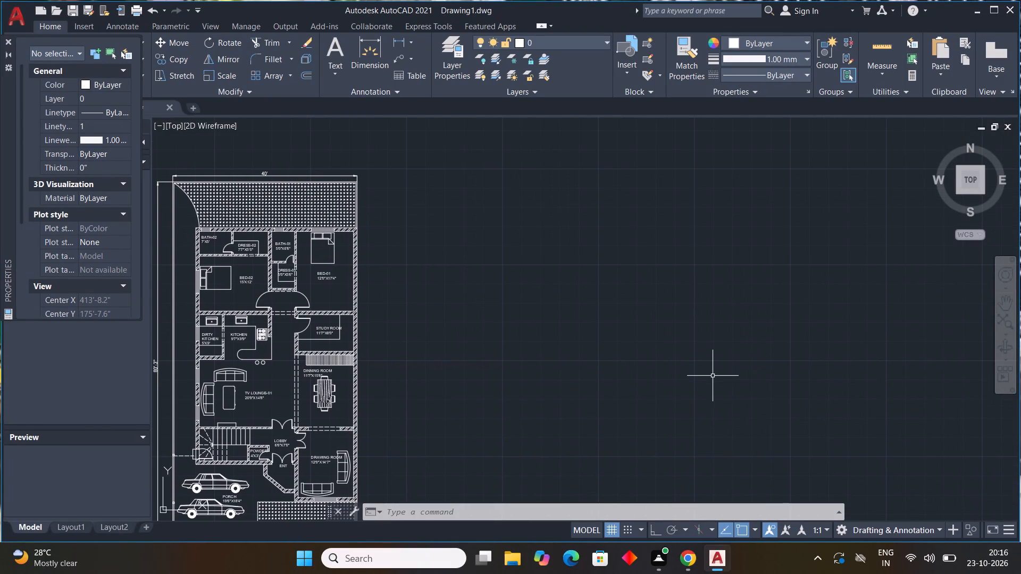
{"action": "scroll", "coordinate": [544, 288], "scroll_direction": "down", "scroll_amount": 1}
{"action": "middle_click_drag", "start_coordinate": [543, 290], "coordinate": [611, 274]}
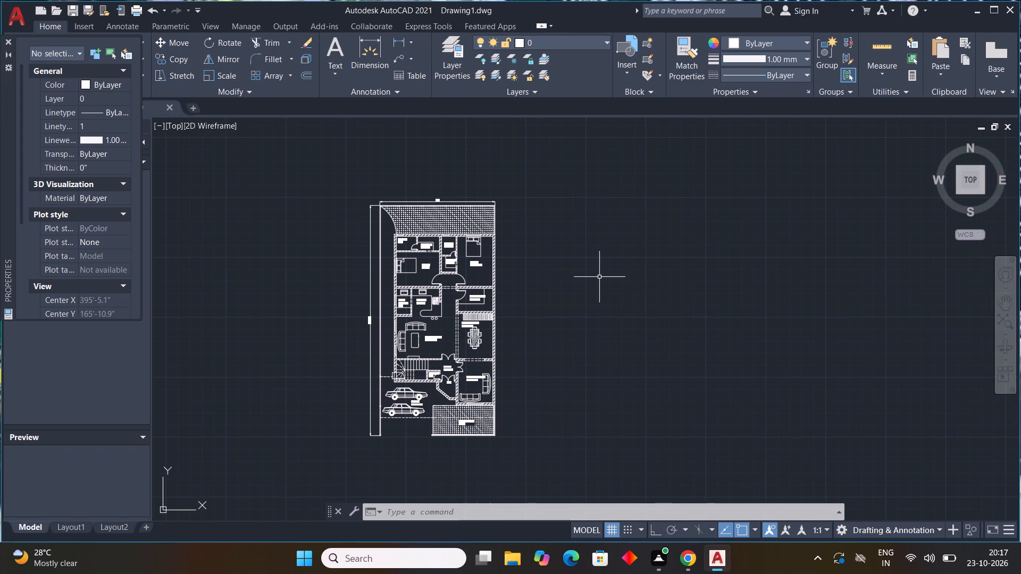
{"action": "key", "text": "ctrl+s"}
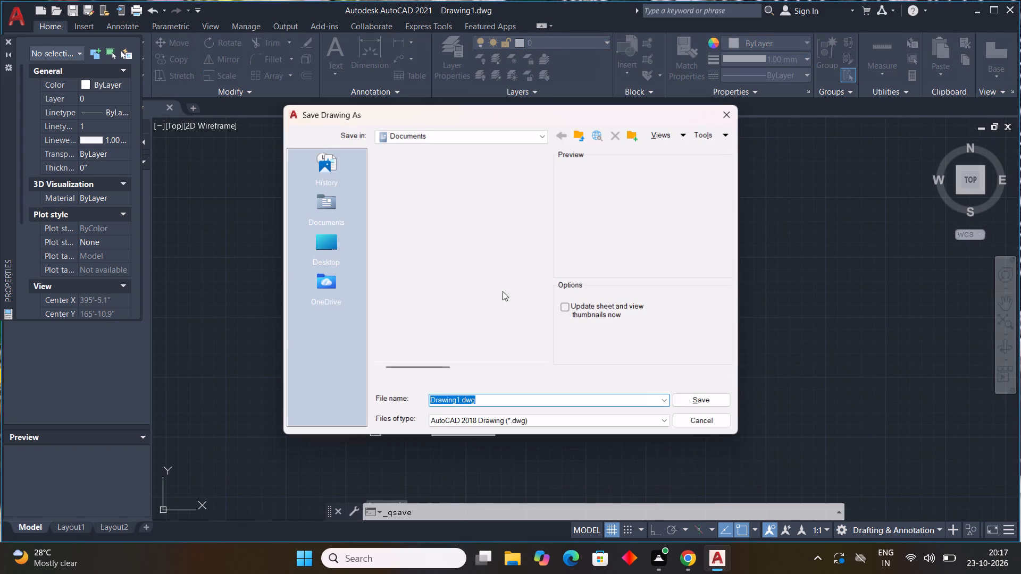
{"action": "left_click_drag", "start_coordinate": [494, 397], "coordinate": [289, 370]}
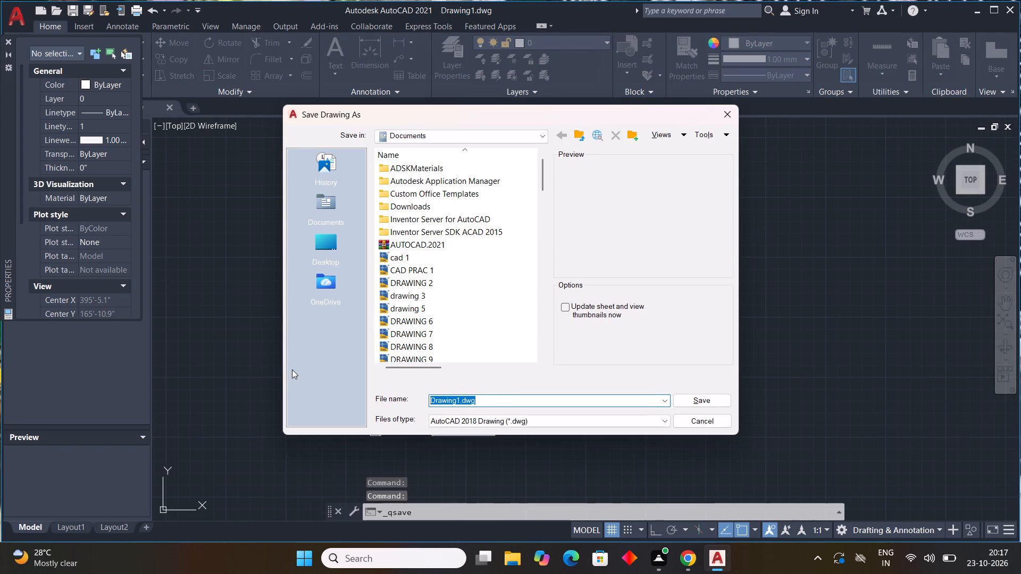
{"action": "key", "text": "t"}
{"action": "type", "text": "AS"}
{"action": "key", "text": "k"}
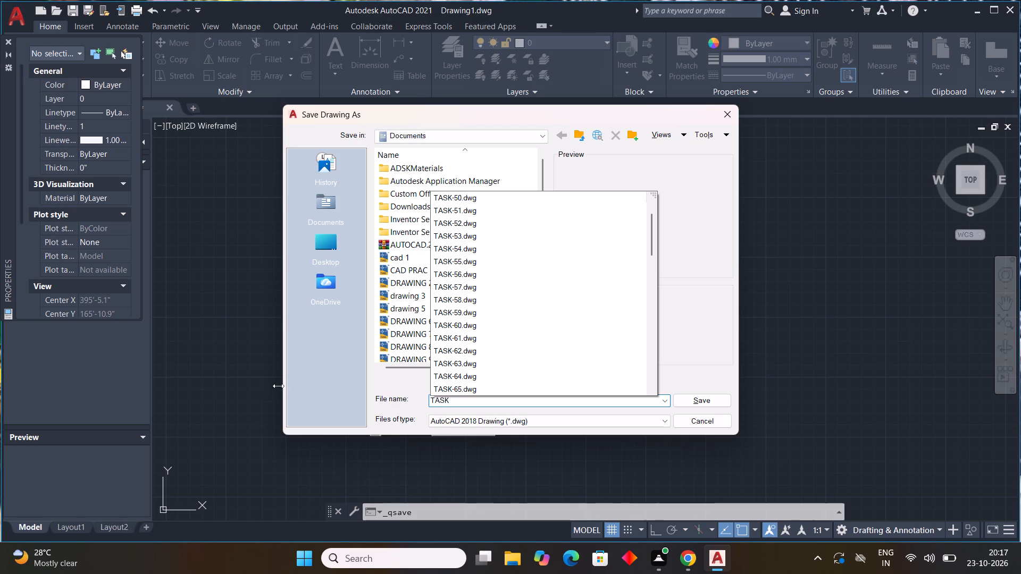
{"action": "key", "text": "minus"}
{"action": "scroll", "coordinate": [436, 321], "scroll_direction": "down", "scroll_amount": 7}
{"action": "scroll", "coordinate": [456, 394], "scroll_direction": "down", "scroll_amount": 1}
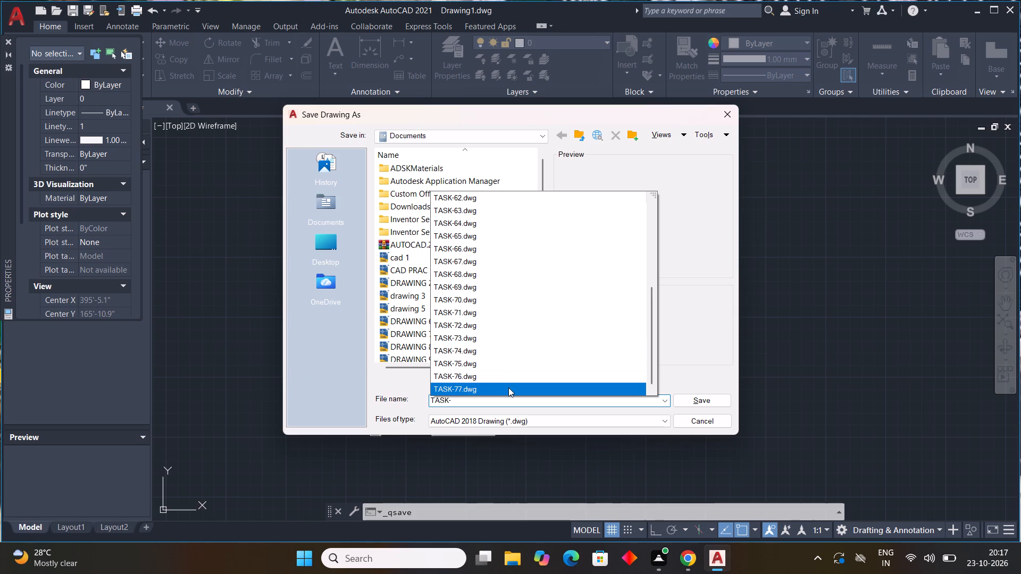
{"action": "type", "text": "78"}
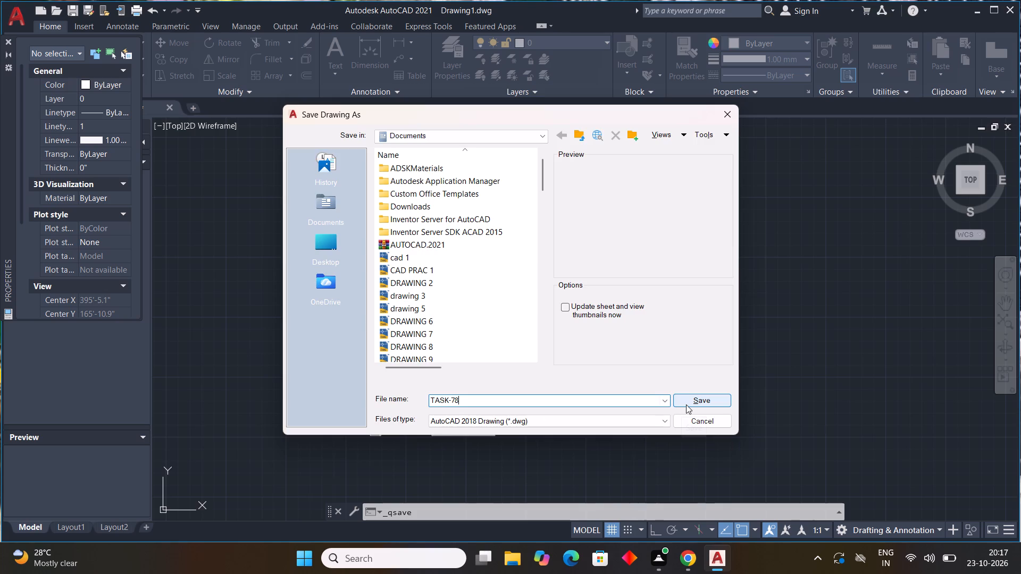
{"action": "left_click", "coordinate": [686, 404]}
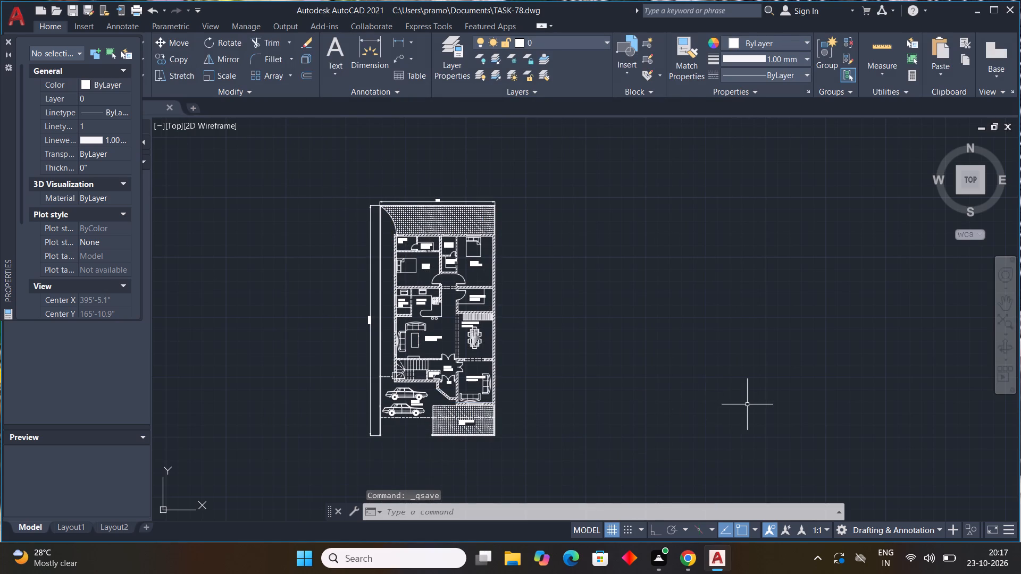
Save the drawing again, also using Save As with the same name TASK-78 in Documents.
{"action": "key", "text": "ctrl+s"}
{"action": "left_click", "coordinate": [13, 10]}
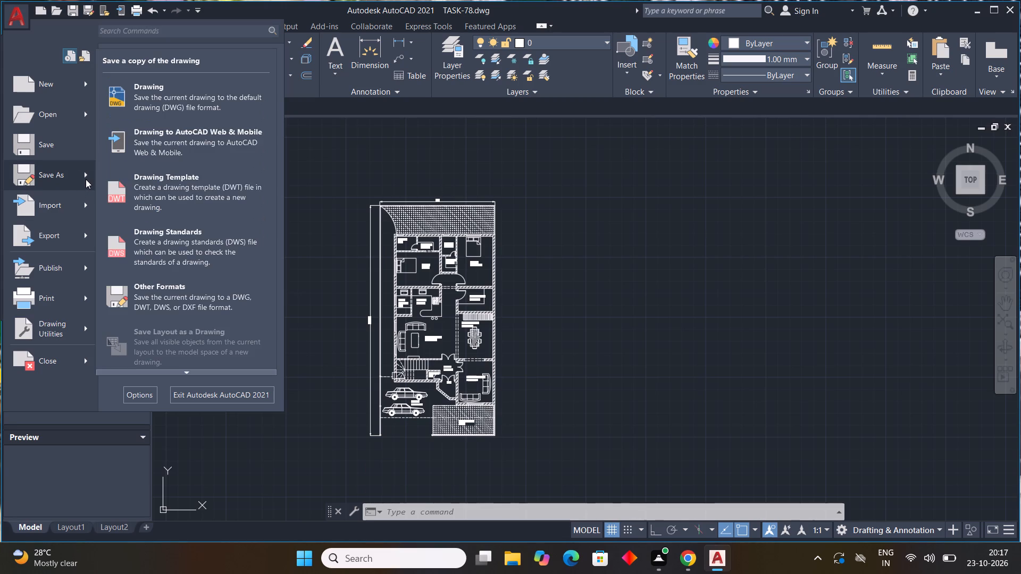
{"action": "left_click", "coordinate": [71, 175]}
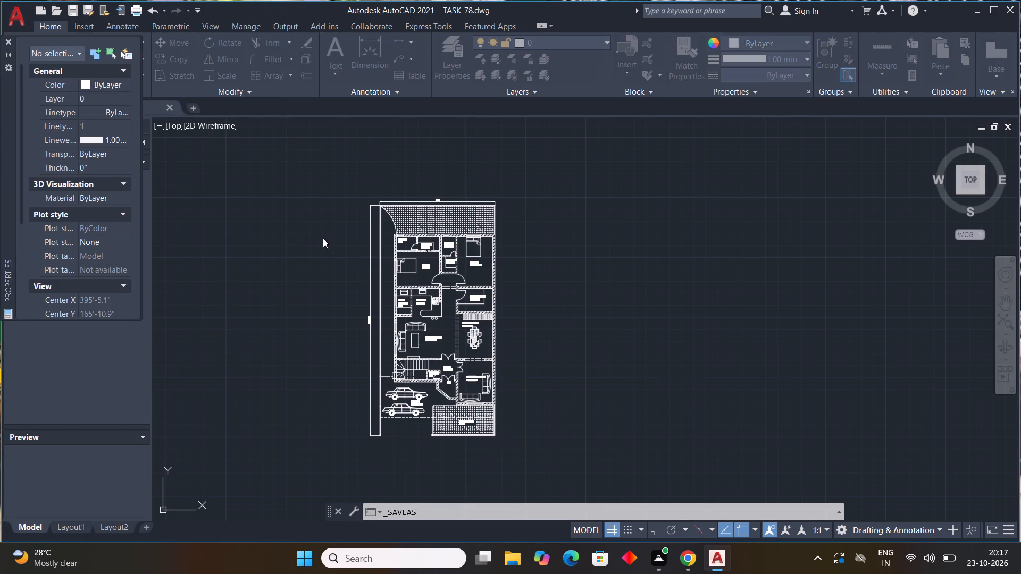
{"action": "left_click", "coordinate": [697, 398]}
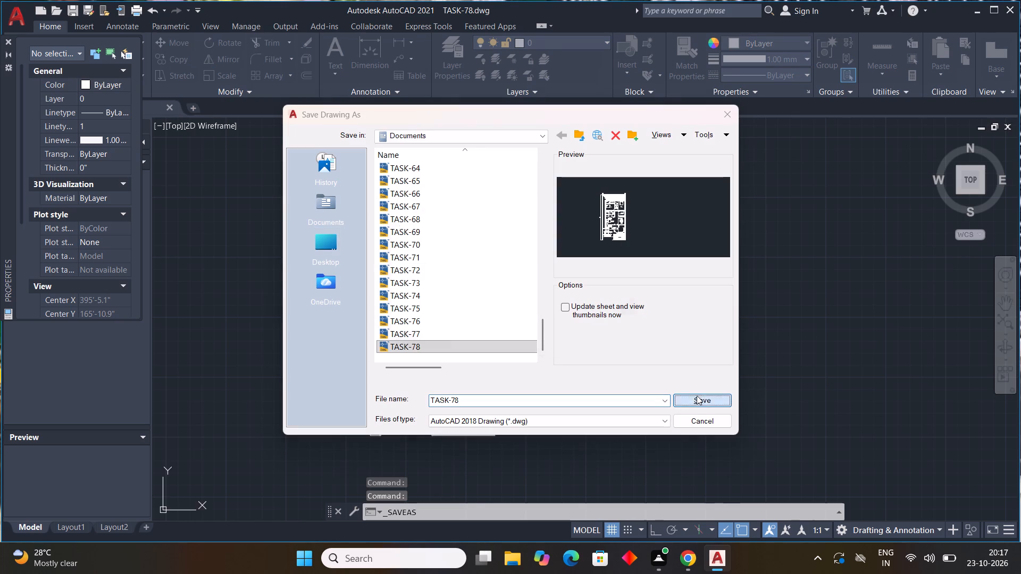
{"action": "left_click", "coordinate": [475, 304]}
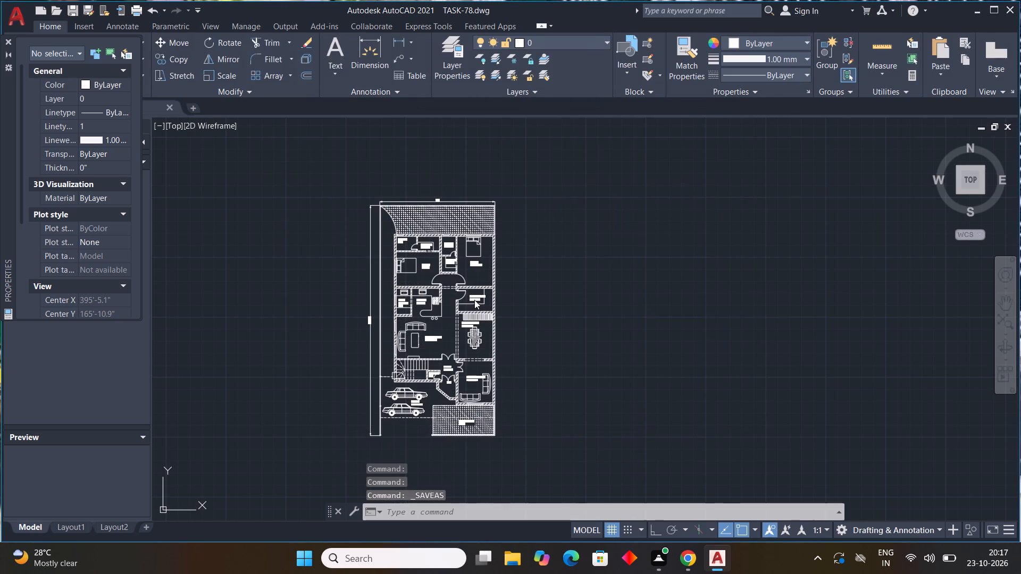
Start a plot of the model and choose AutoCAD PDF (High Quality Print).pc3 as the plotter.
{"action": "left_click", "coordinate": [0, 20]}
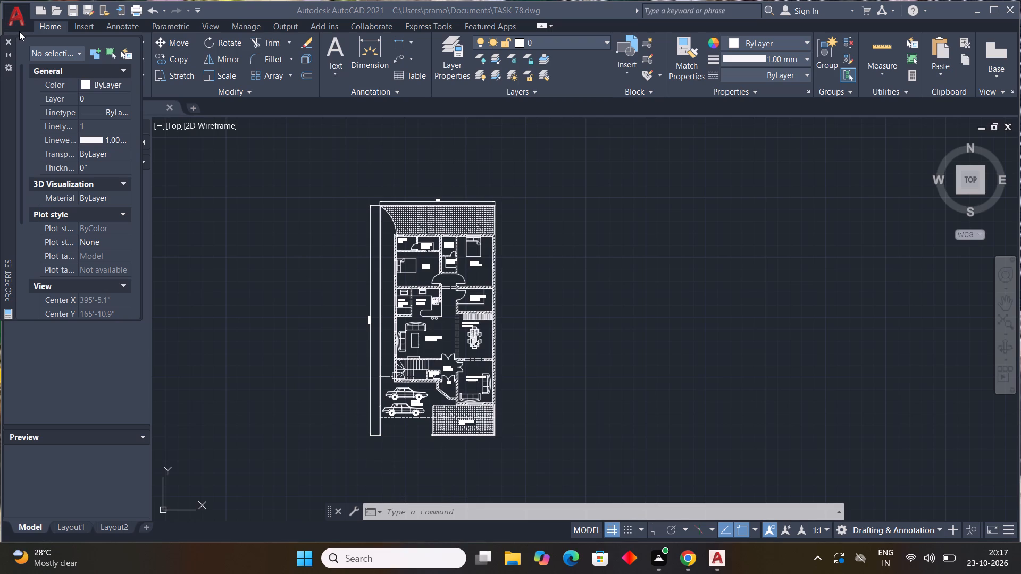
{"action": "left_click", "coordinate": [19, 31]}
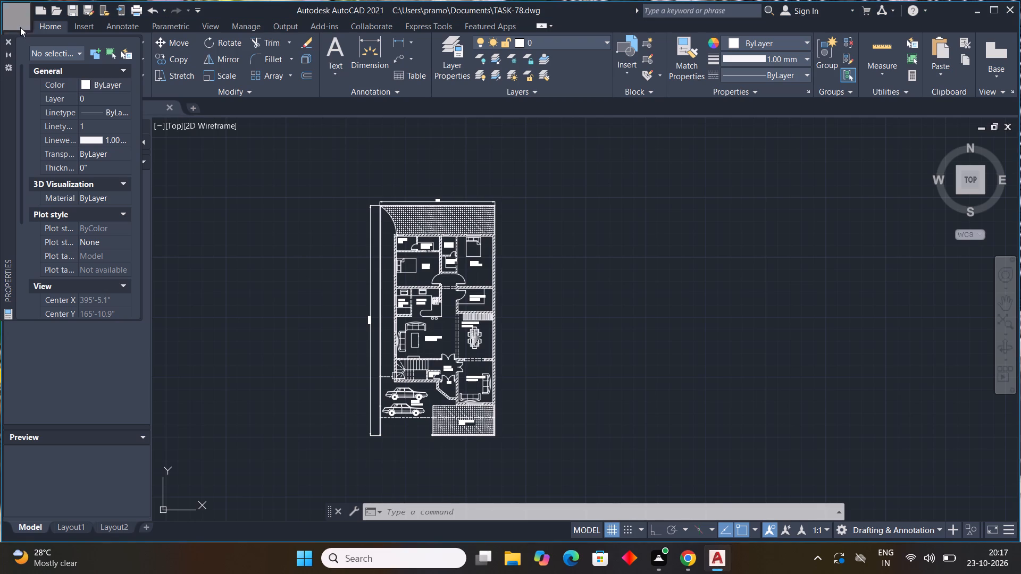
{"action": "left_click", "coordinate": [21, 10]}
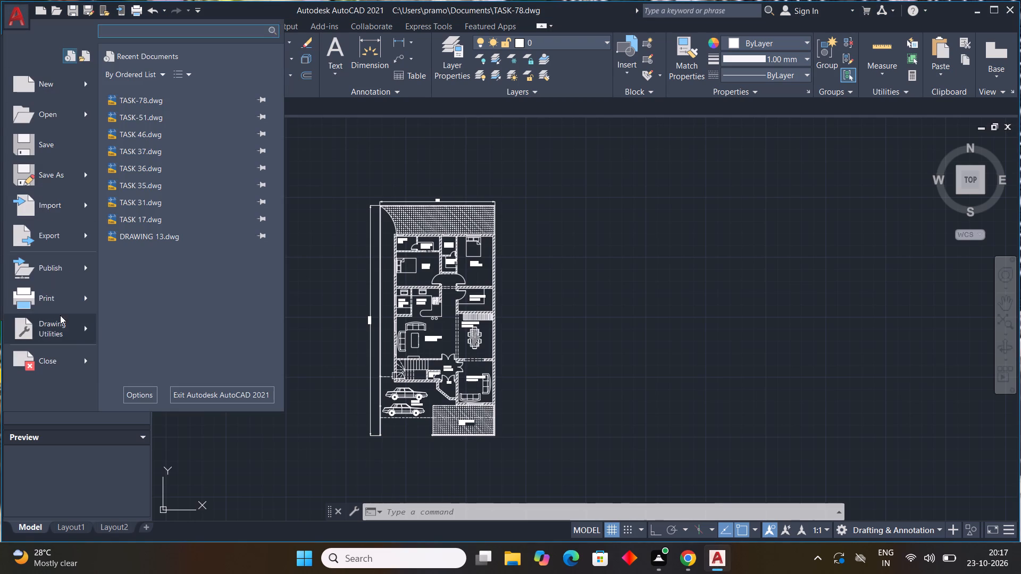
{"action": "left_click", "coordinate": [66, 303]}
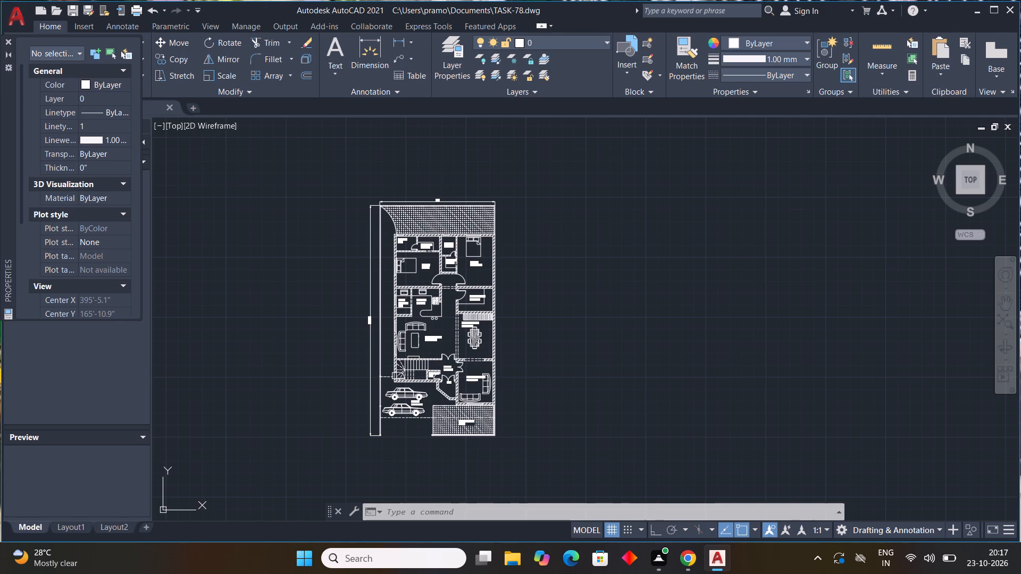
{"action": "left_click", "coordinate": [381, 185]}
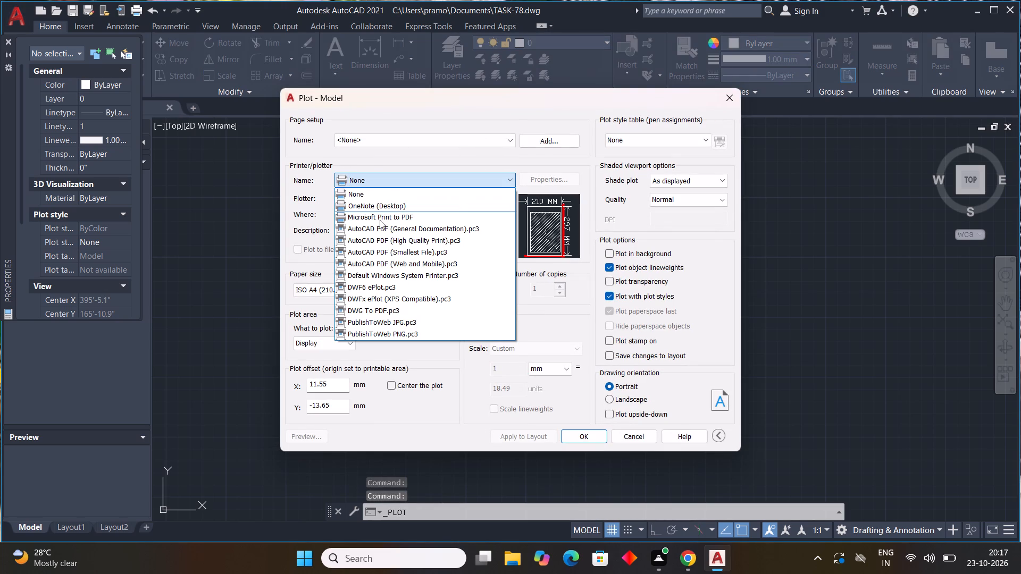
{"action": "left_click", "coordinate": [380, 239]}
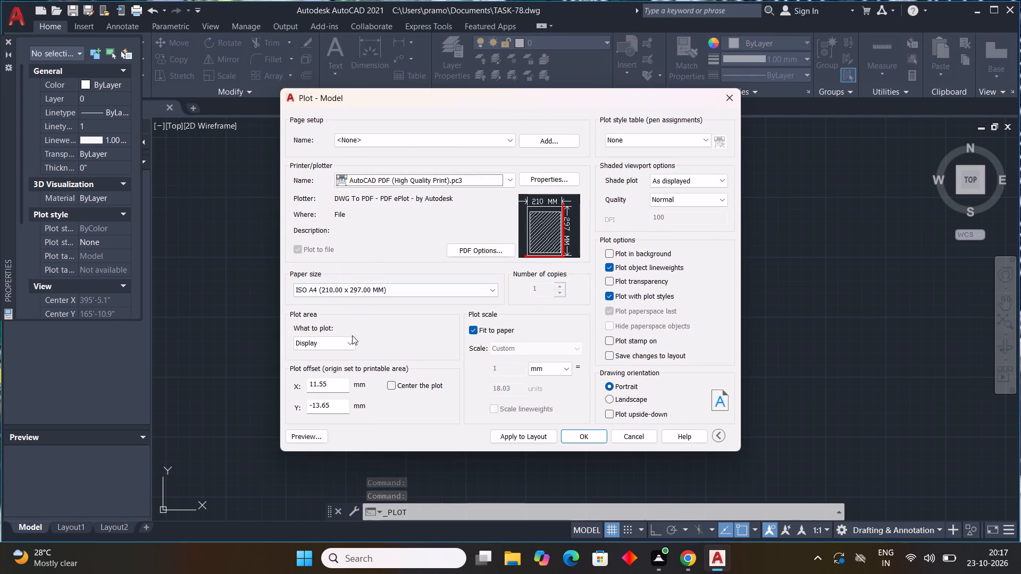
Set the plot area to a window around the whole floor plan, centred with inches as the scale unit, and apply it to the layout.
{"action": "left_click", "coordinate": [344, 340]}
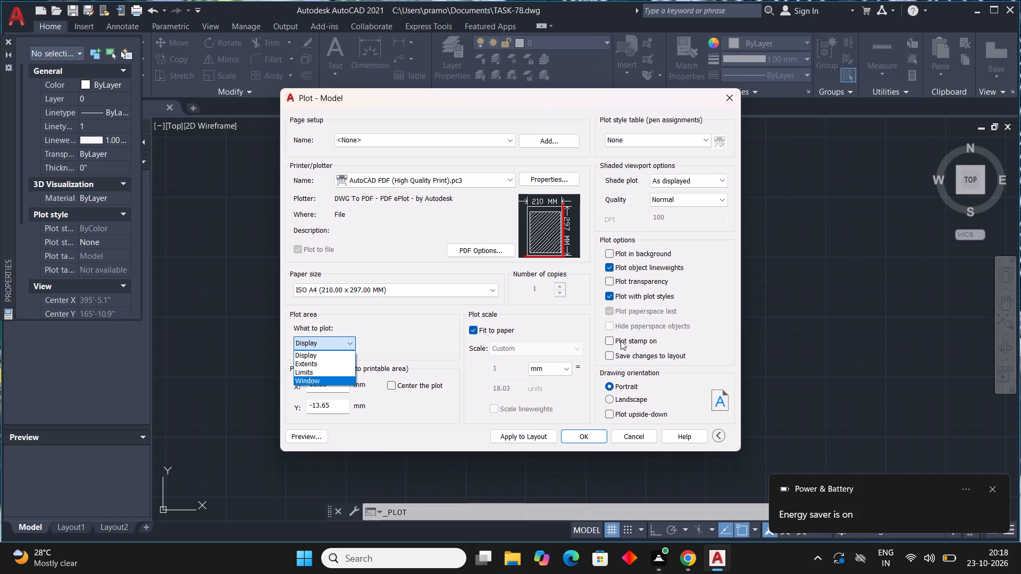
{"action": "left_click", "coordinate": [307, 378]}
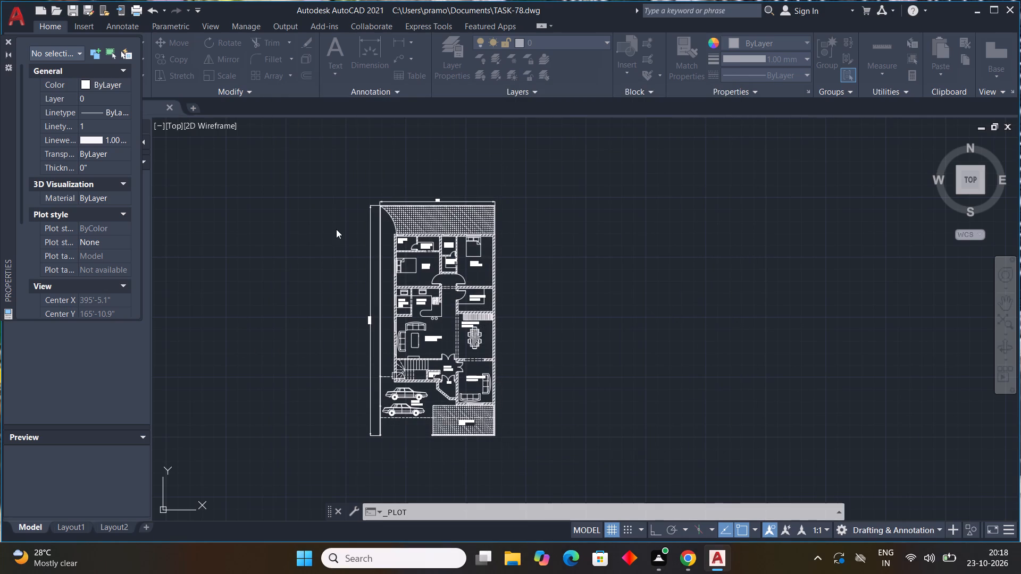
{"action": "left_click", "coordinate": [341, 182]}
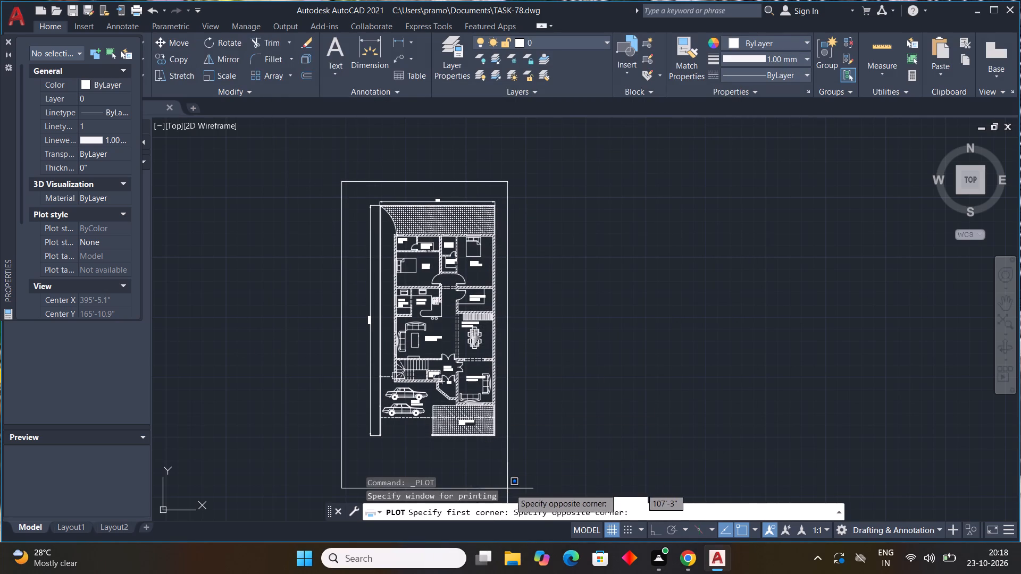
{"action": "left_click", "coordinate": [523, 462]}
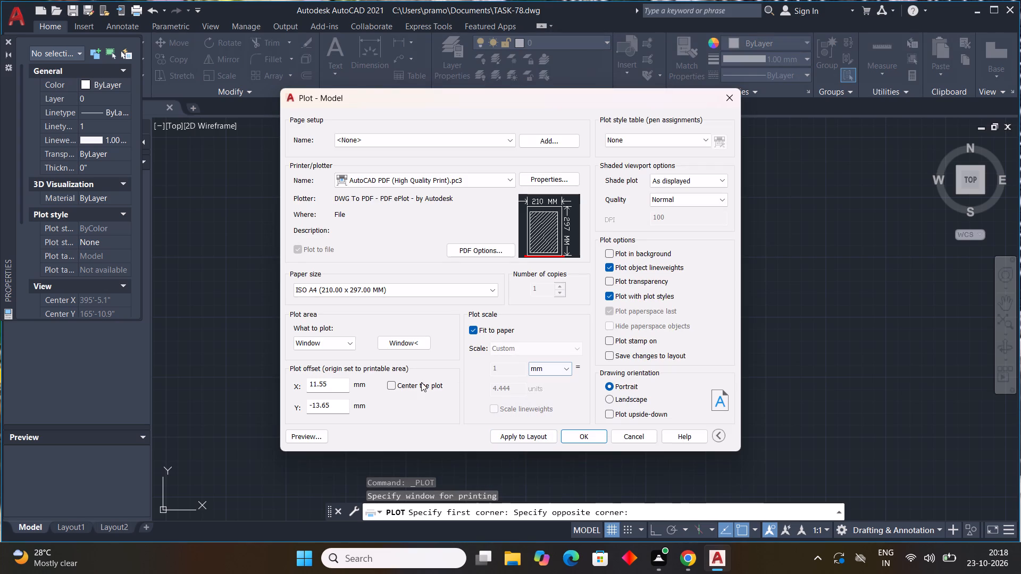
{"action": "left_click", "coordinate": [397, 385]}
{"action": "left_click", "coordinate": [550, 368]}
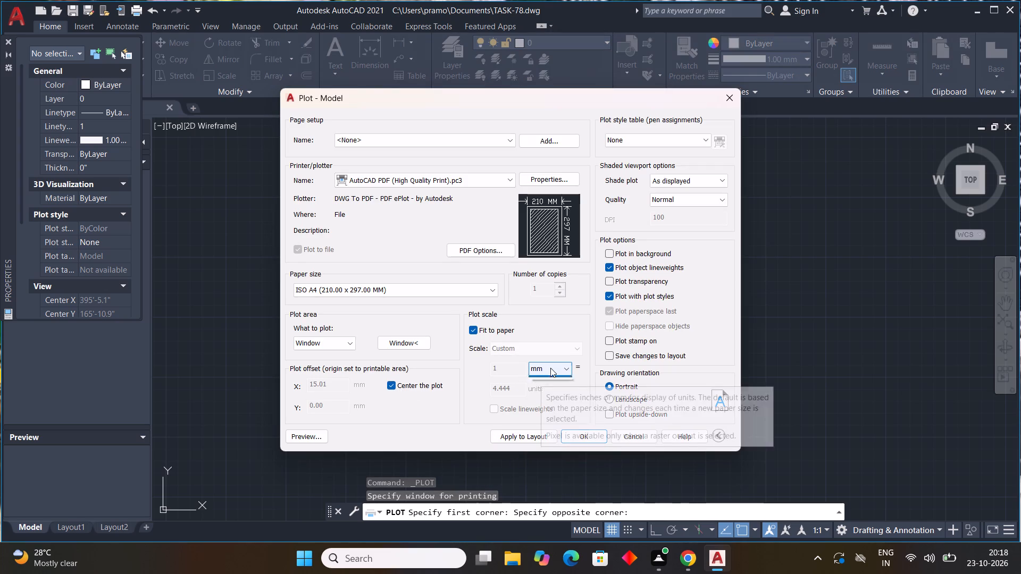
{"action": "left_click", "coordinate": [549, 379]}
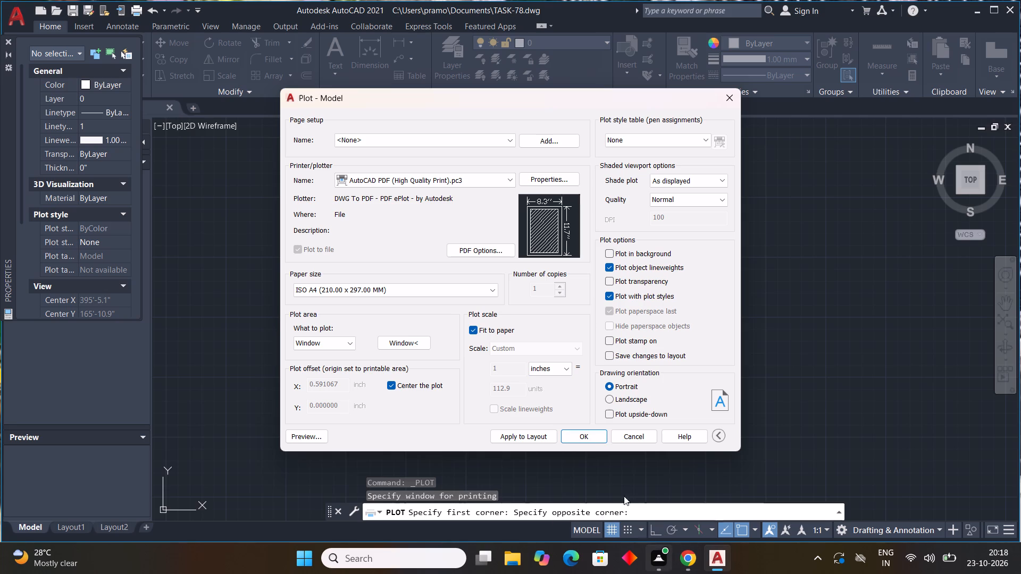
{"action": "left_click", "coordinate": [519, 437]}
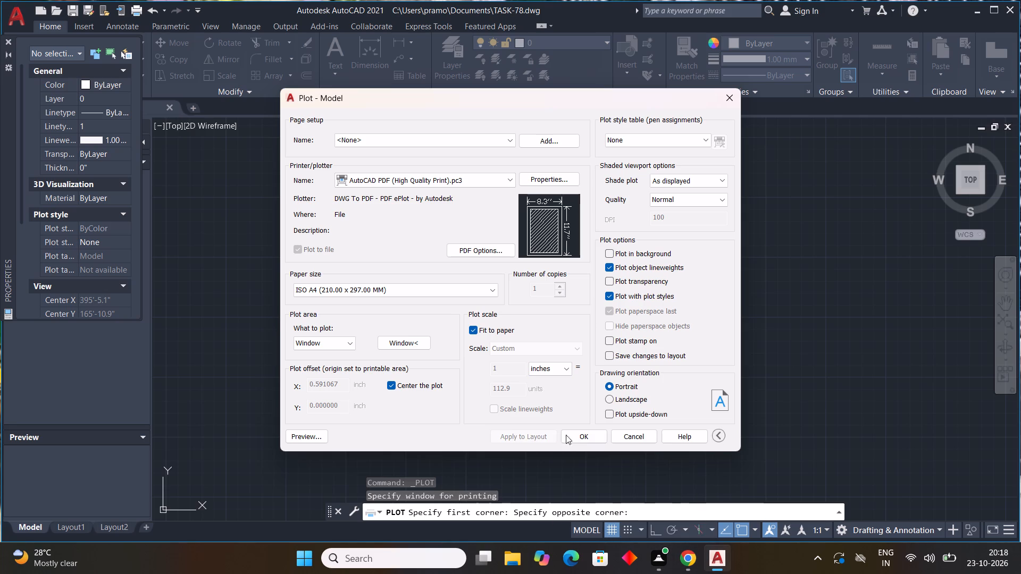
Plot the drawing to TASK-78-Model.pdf in Documents, look over the plotted plan, and minimize the PDF window.
{"action": "left_click", "coordinate": [579, 434]}
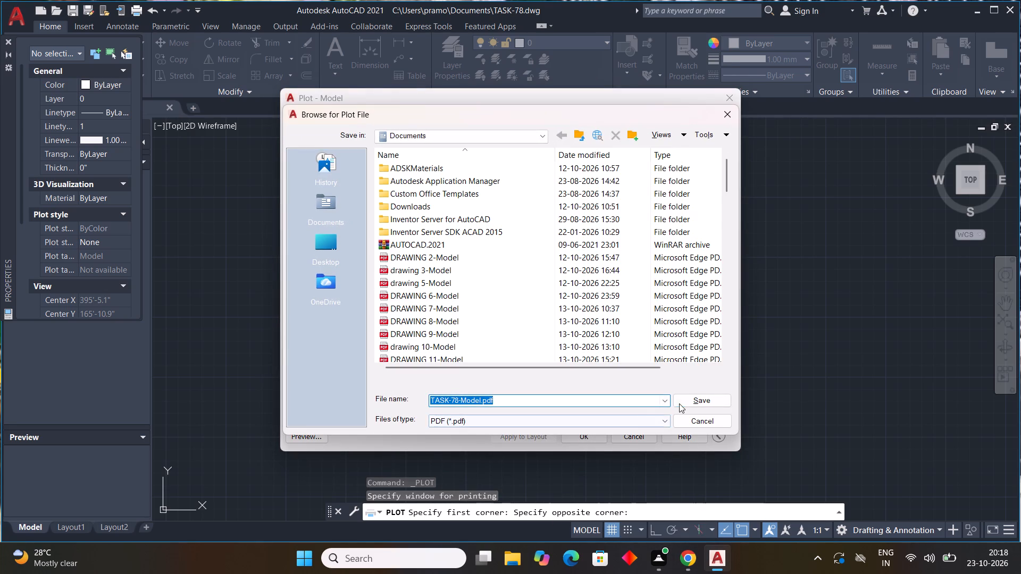
{"action": "left_click", "coordinate": [686, 403]}
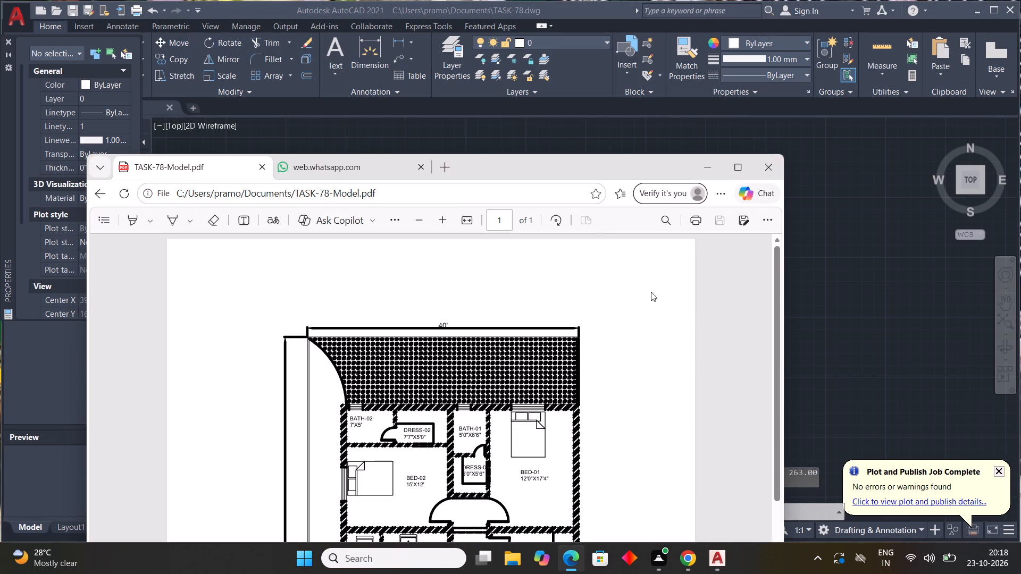
{"action": "scroll", "coordinate": [468, 366], "scroll_direction": "down", "scroll_amount": 8}
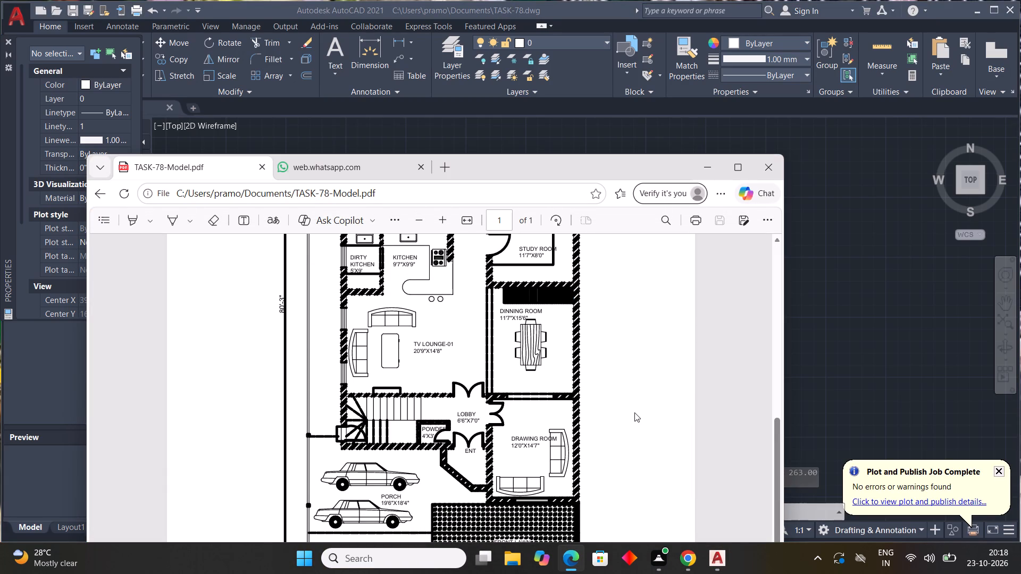
{"action": "scroll", "coordinate": [634, 412], "scroll_direction": "up", "scroll_amount": 3}
{"action": "left_click", "coordinate": [711, 168]}
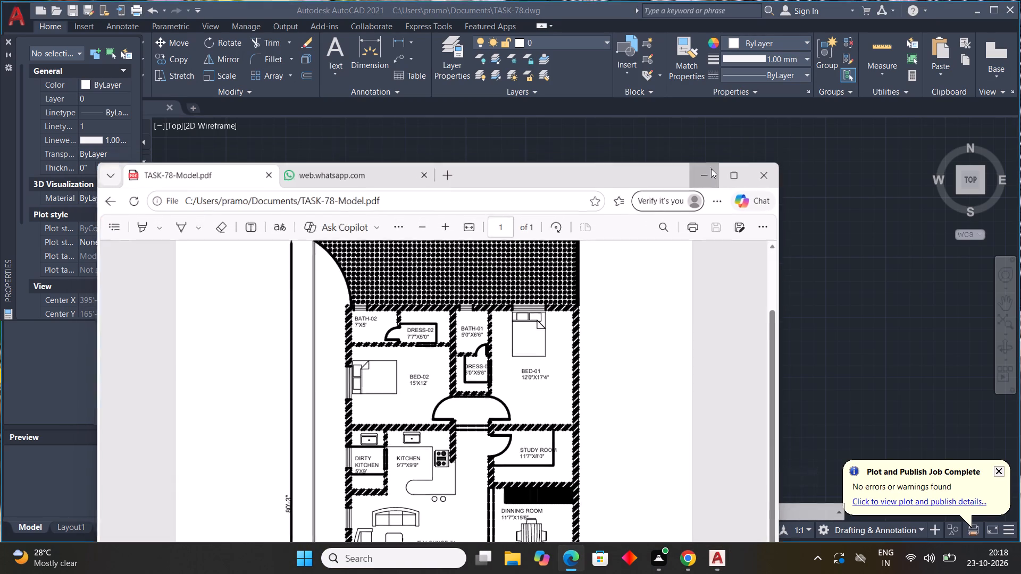